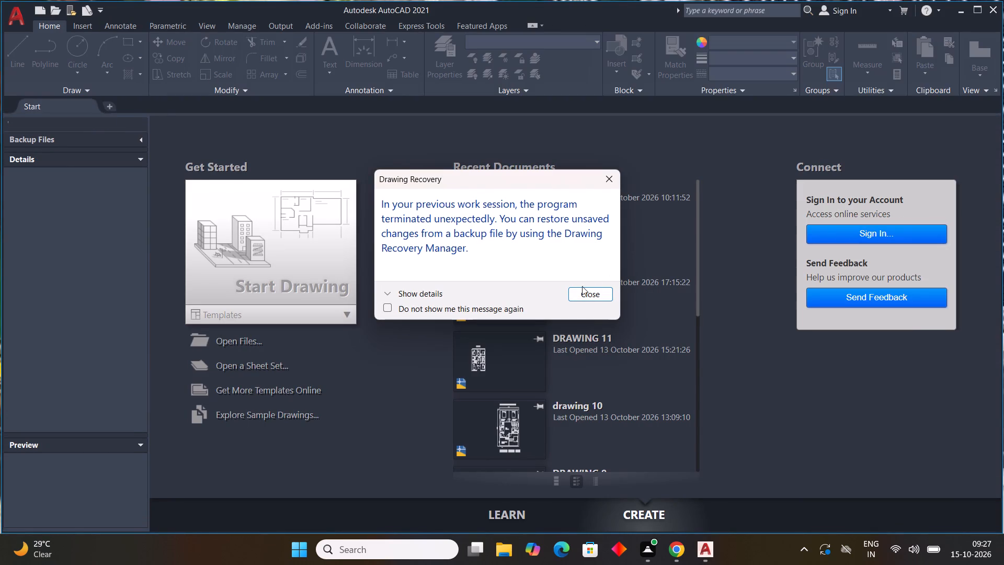
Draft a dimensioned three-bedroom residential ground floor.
Dismiss the drawing recovery notice and start a new blank drawing.
{"action": "left_click_drag", "start_coordinate": [584, 289], "coordinate": [584, 296]}
{"action": "double_click", "coordinate": [282, 226]}
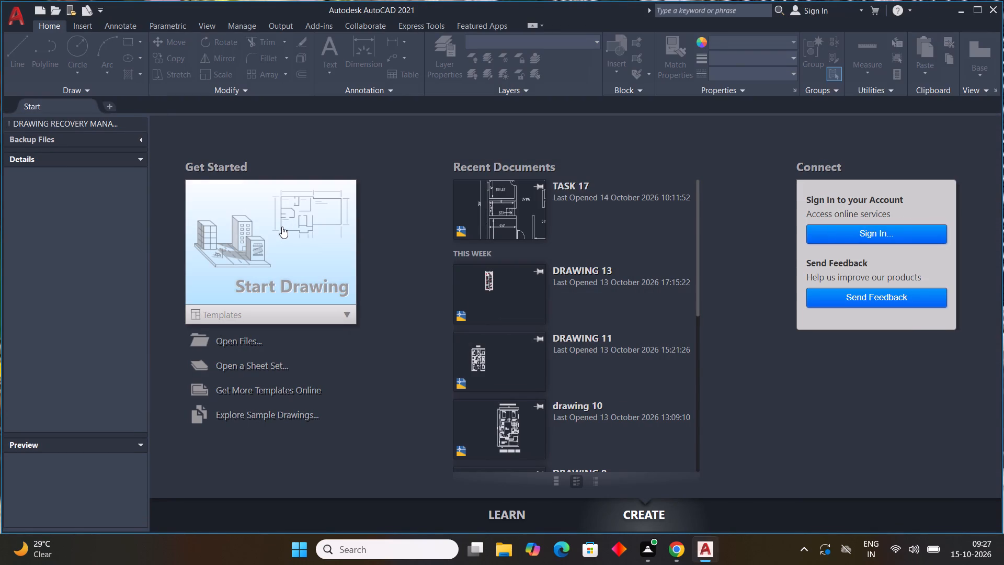
{"action": "double_click", "coordinate": [268, 229]}
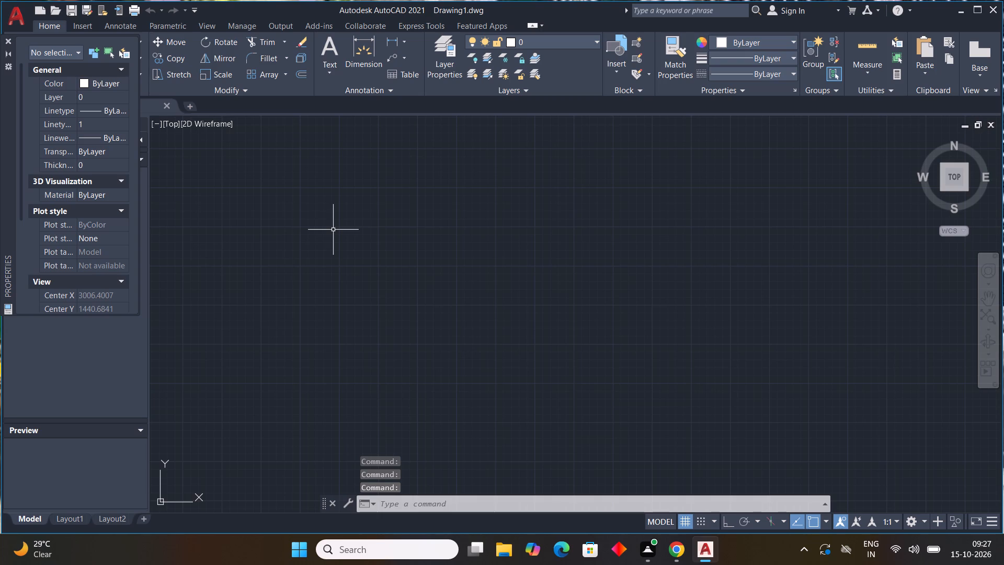
Configure the drawing units to Engineering length with 0'-0.0" precision and an insertion scale in inches.
{"action": "scroll", "coordinate": [334, 230], "scroll_direction": "down", "scroll_amount": 7}
{"action": "scroll", "coordinate": [385, 257], "scroll_direction": "up", "scroll_amount": 6}
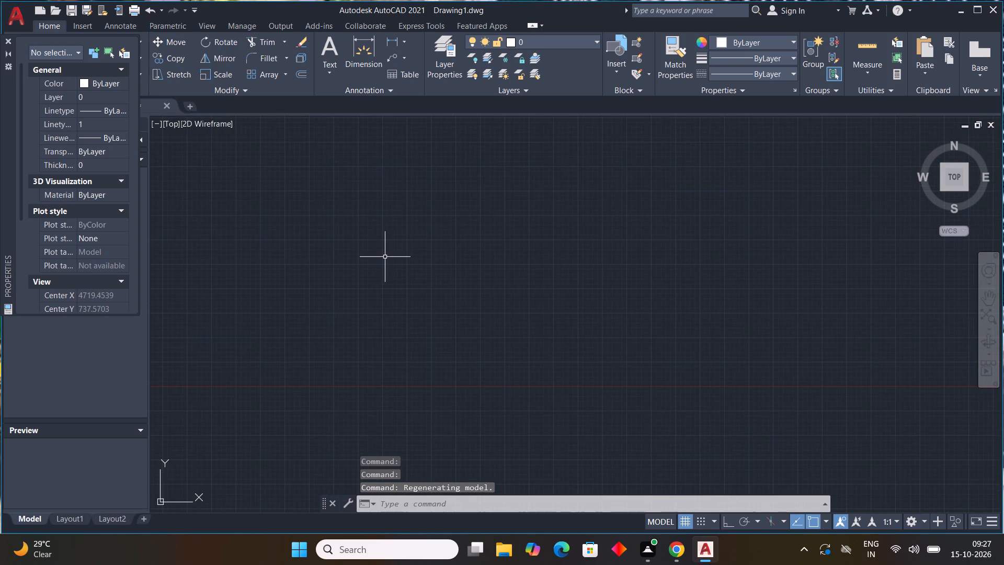
{"action": "type", "text": "un"}
{"action": "key", "text": "space"}
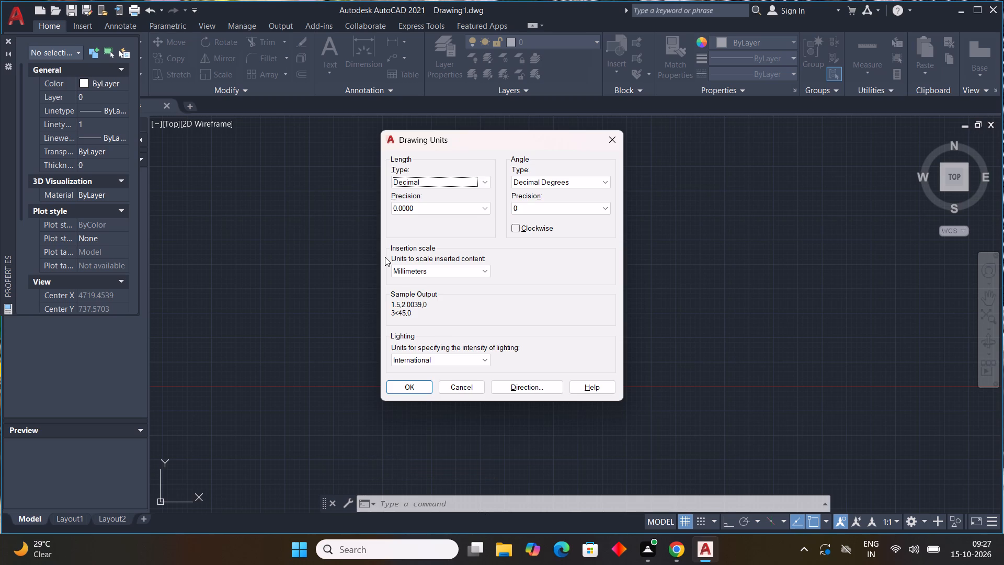
{"action": "left_click", "coordinate": [483, 180]}
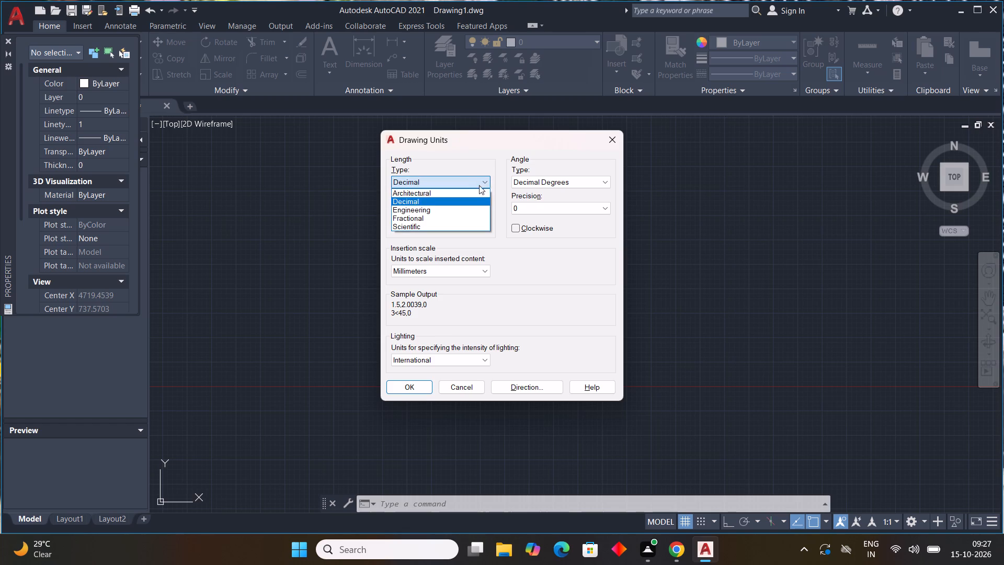
{"action": "left_click", "coordinate": [464, 212]}
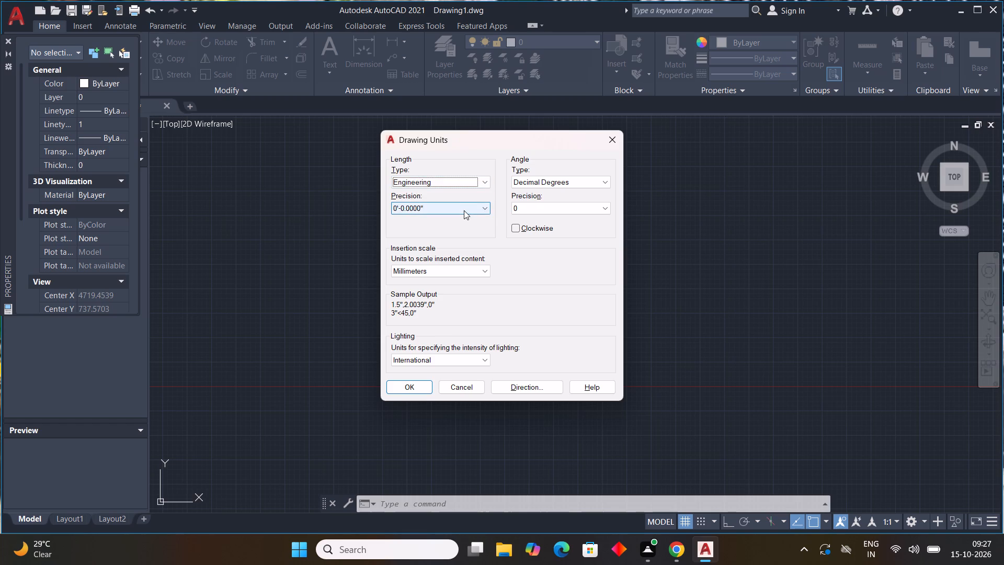
{"action": "left_click", "coordinate": [464, 210]}
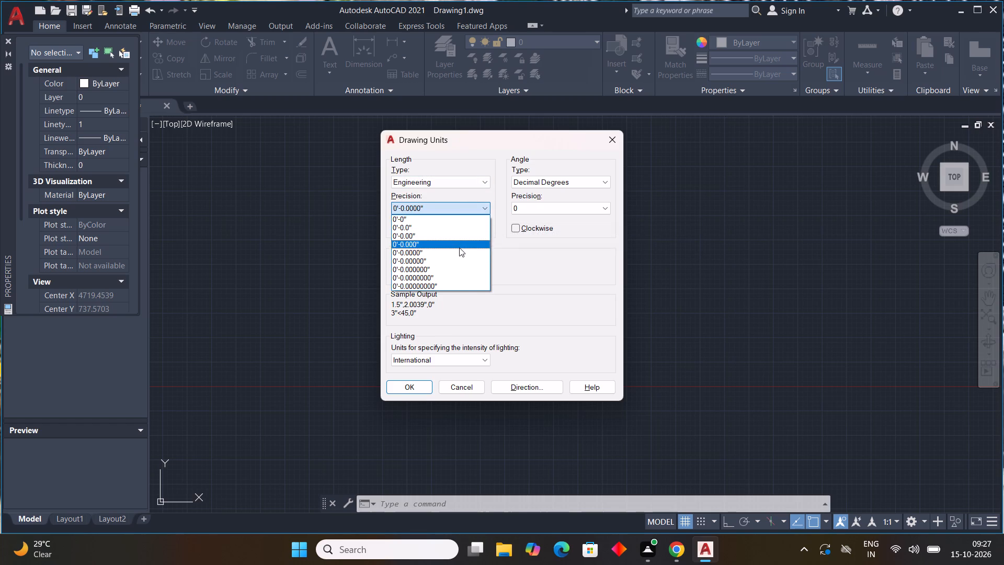
{"action": "left_click", "coordinate": [481, 218]}
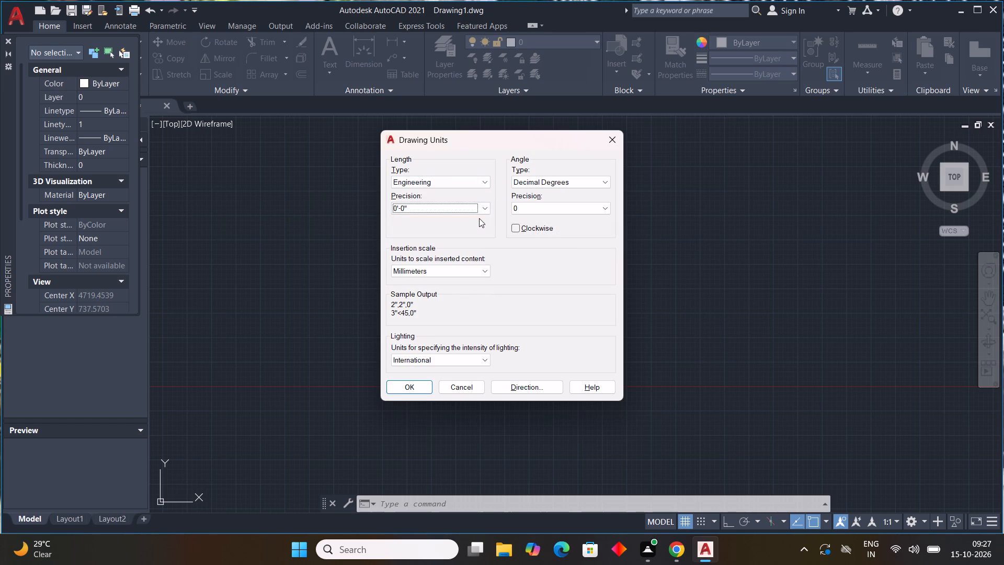
{"action": "left_click", "coordinate": [483, 214]}
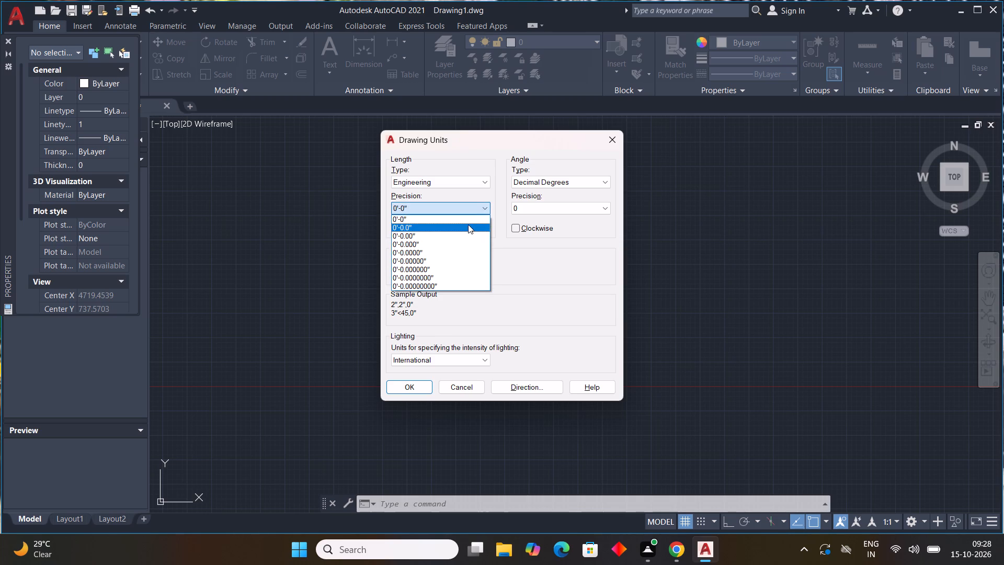
{"action": "left_click", "coordinate": [468, 224]}
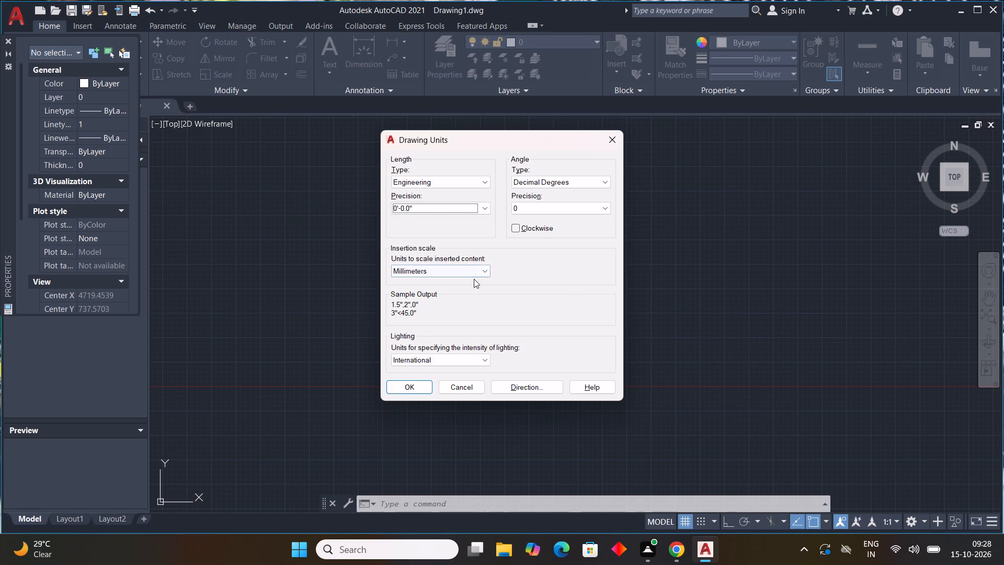
{"action": "left_click", "coordinate": [474, 272]}
{"action": "left_click", "coordinate": [465, 292]}
{"action": "left_click", "coordinate": [410, 390]}
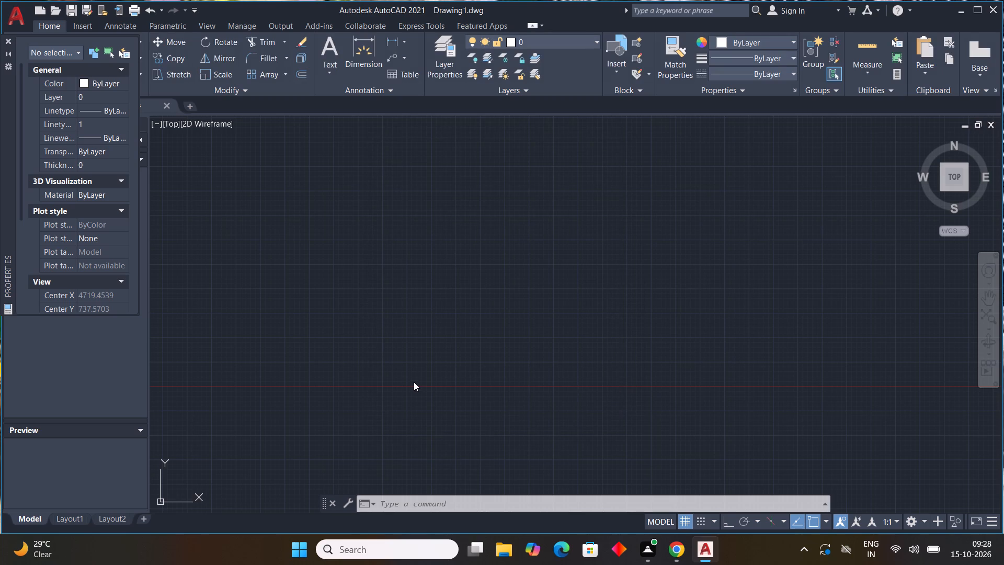
Modify the ISO-25 dimension style's primary units to Engineering format, 0'-0.0" precision and a 9" round-off.
{"action": "key", "text": "d"}
{"action": "key", "text": "space"}
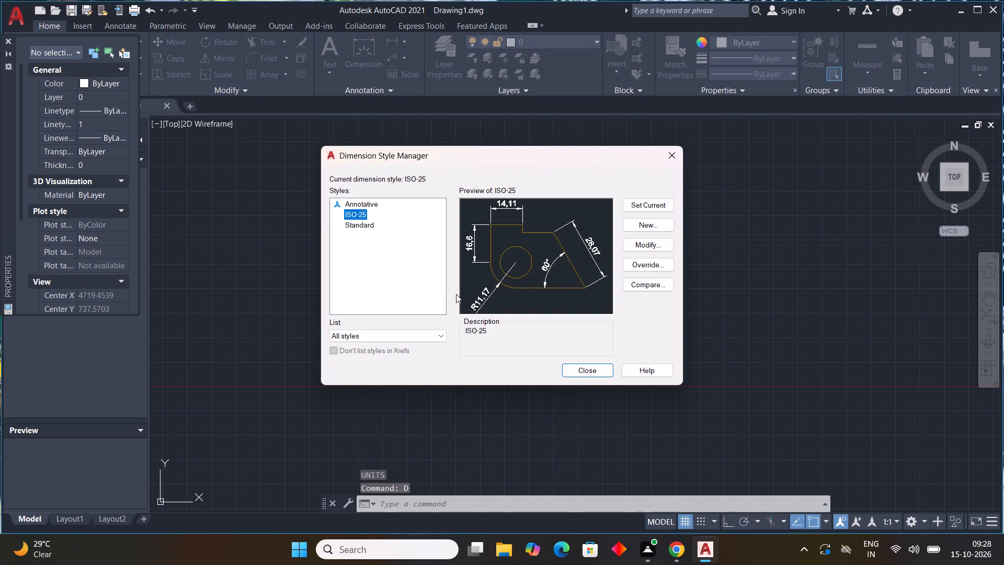
{"action": "double_click", "coordinate": [644, 243]}
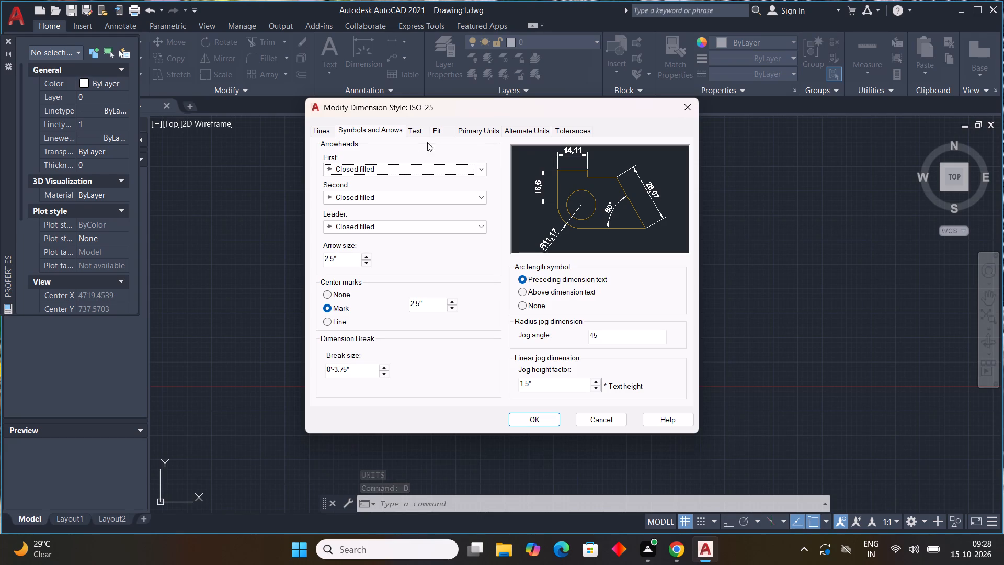
{"action": "left_click", "coordinate": [482, 125]}
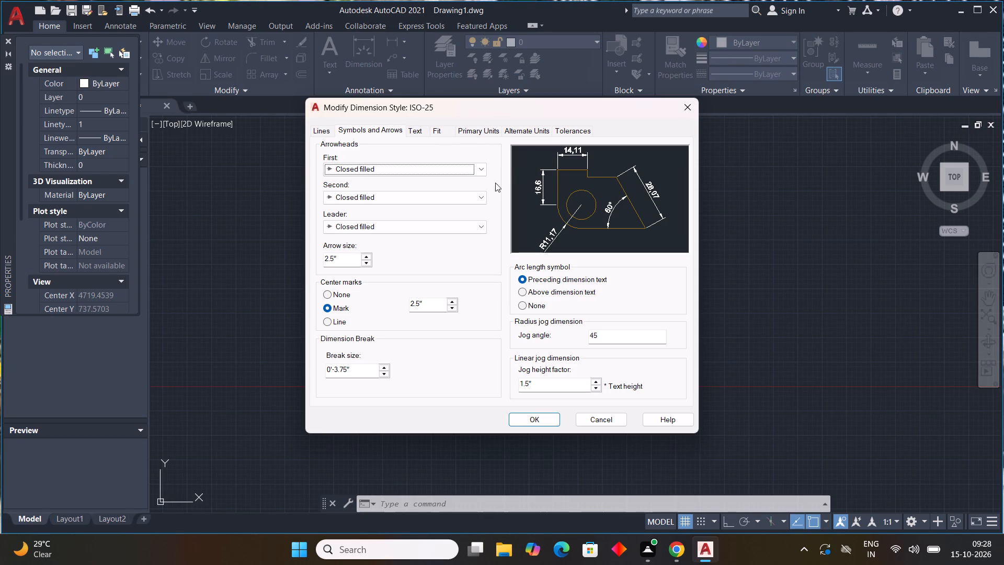
{"action": "left_click", "coordinate": [482, 127]}
{"action": "left_click", "coordinate": [472, 159]}
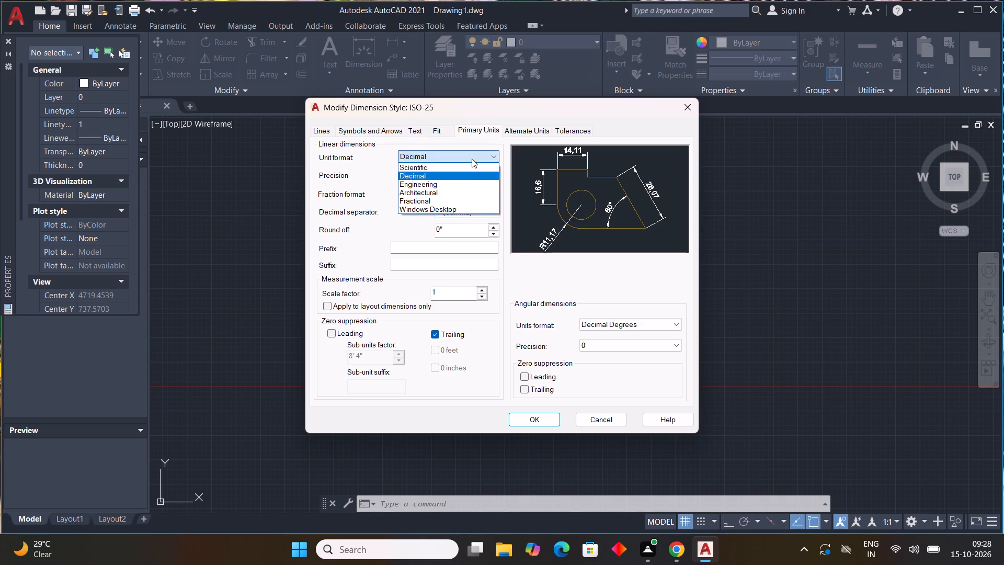
{"action": "left_click", "coordinate": [466, 188]}
{"action": "left_click", "coordinate": [469, 174]}
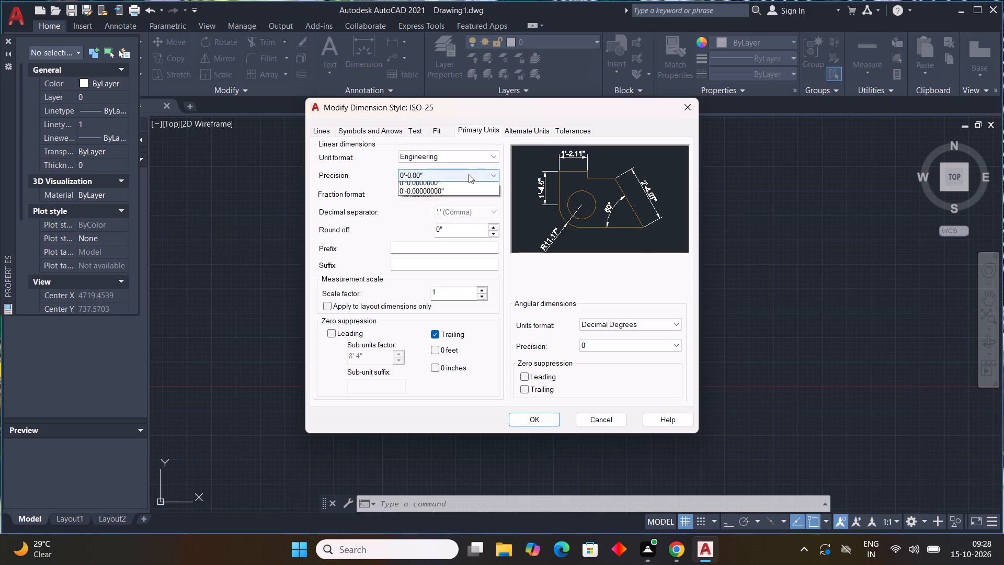
{"action": "left_click", "coordinate": [467, 198]}
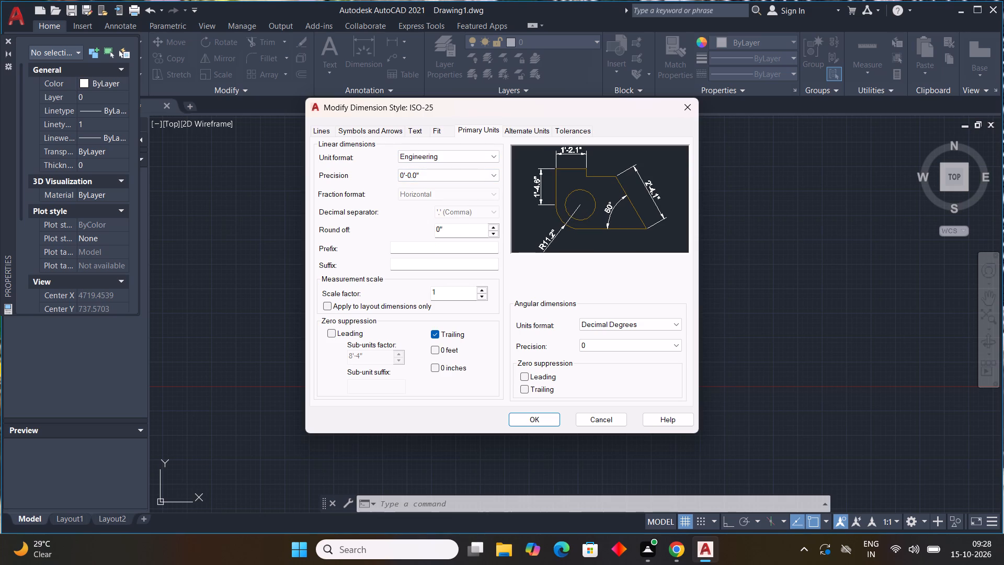
{"action": "left_click_drag", "start_coordinate": [461, 230], "coordinate": [292, 231]}
{"action": "type", "text": "9\""}
Set the ISO-25 style's dimension text height and arrow size to 9" and apply the style changes.
{"action": "left_click", "coordinate": [413, 131]}
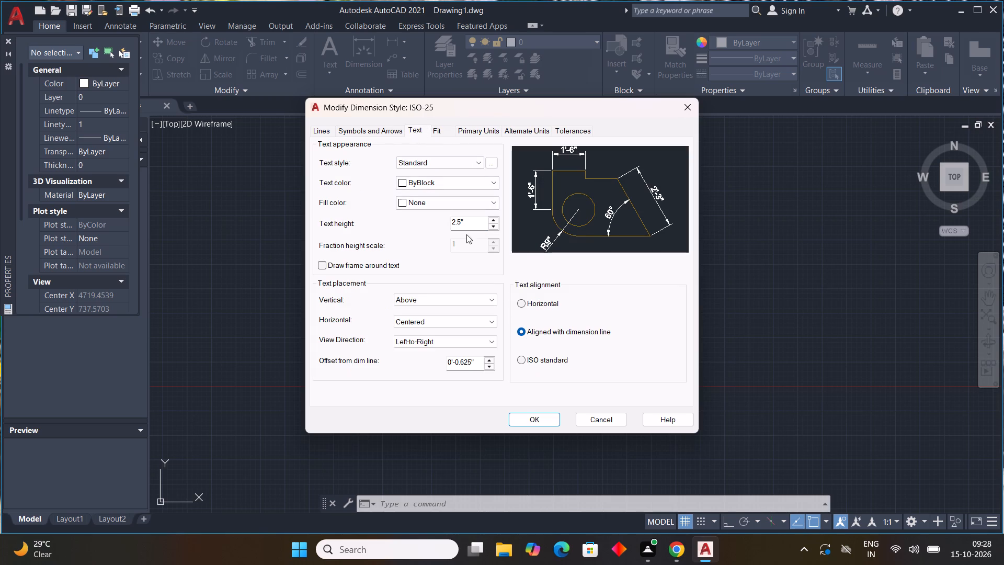
{"action": "left_click_drag", "start_coordinate": [475, 221], "coordinate": [303, 206]}
{"action": "key", "text": "9"}
{"action": "key", "text": "shift+quotedbl"}
{"action": "left_click", "coordinate": [359, 126]}
{"action": "key", "text": "9"}
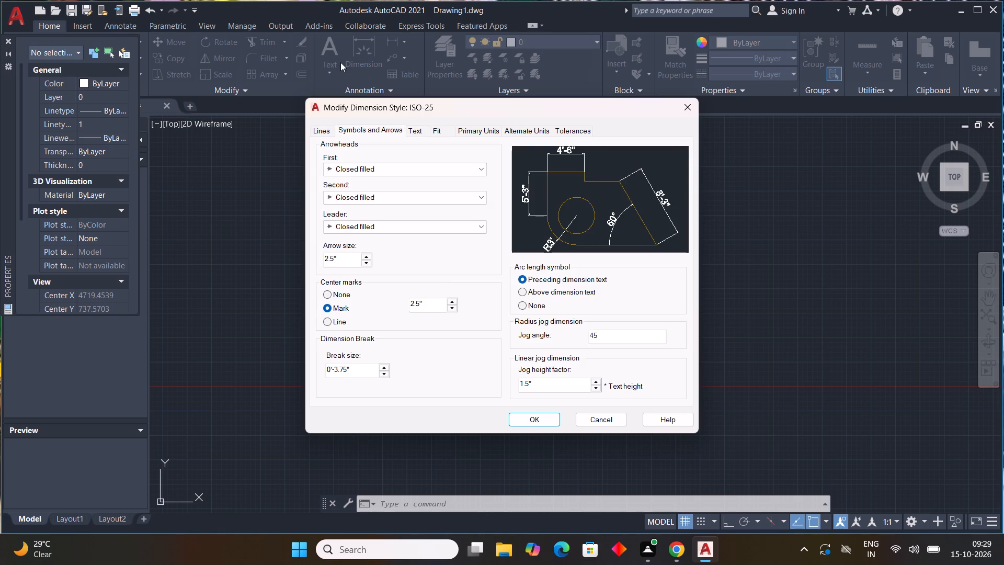
{"action": "key", "text": "shift+quotedbl"}
{"action": "left_click_drag", "start_coordinate": [355, 258], "coordinate": [0, 216]}
{"action": "type", "text": "9\""}
{"action": "left_click", "coordinate": [535, 421]}
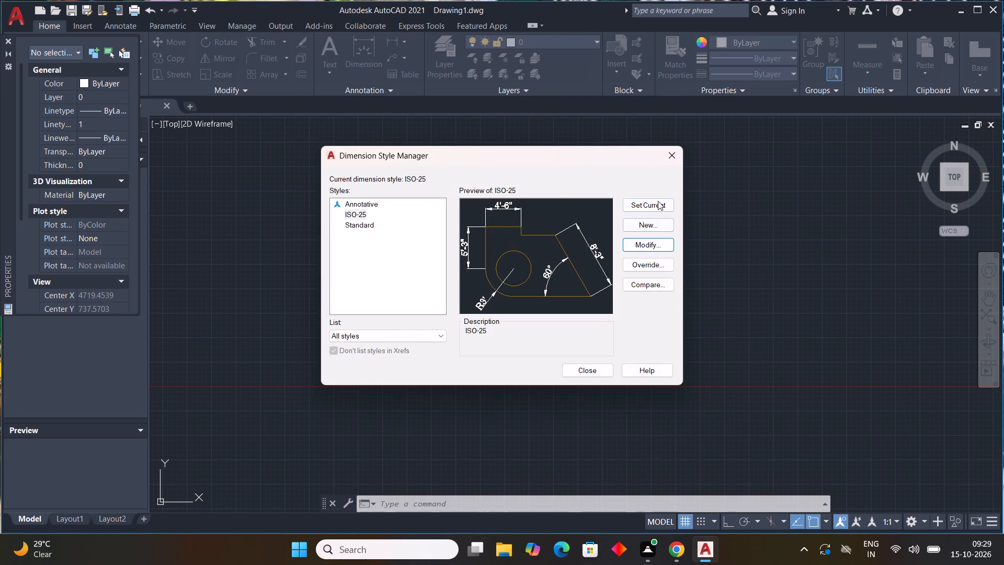
Make ISO-25 the current dimension style and close the Dimension Style Manager.
{"action": "triple_click", "coordinate": [656, 209]}
{"action": "left_click", "coordinate": [657, 209]}
{"action": "left_click", "coordinate": [580, 382]}
{"action": "left_click", "coordinate": [583, 370]}
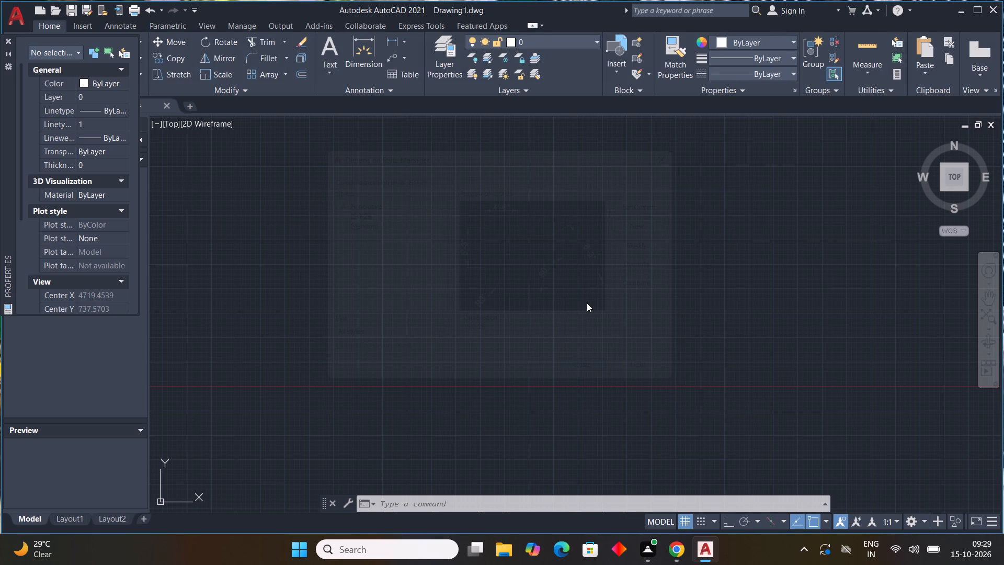
Draw a horizontal 40'0" line segment with Ortho on, starting above and to the right of the origin.
{"action": "scroll", "coordinate": [587, 303], "scroll_direction": "down", "scroll_amount": 19}
{"action": "middle_click_drag", "start_coordinate": [595, 299], "coordinate": [443, 394]}
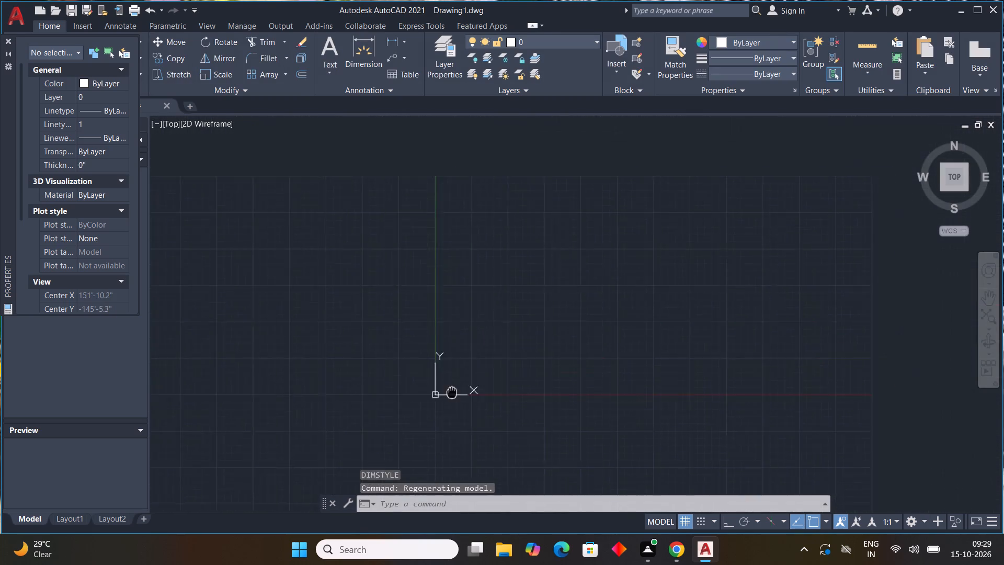
{"action": "middle_click_drag", "start_coordinate": [443, 394], "coordinate": [229, 398]}
{"action": "scroll", "coordinate": [229, 393], "scroll_direction": "down", "scroll_amount": 1}
{"action": "middle_click_drag", "start_coordinate": [346, 319], "coordinate": [63, 420]}
{"action": "scroll", "coordinate": [203, 419], "scroll_direction": "down", "scroll_amount": 1}
{"action": "scroll", "coordinate": [422, 345], "scroll_direction": "down", "scroll_amount": 3}
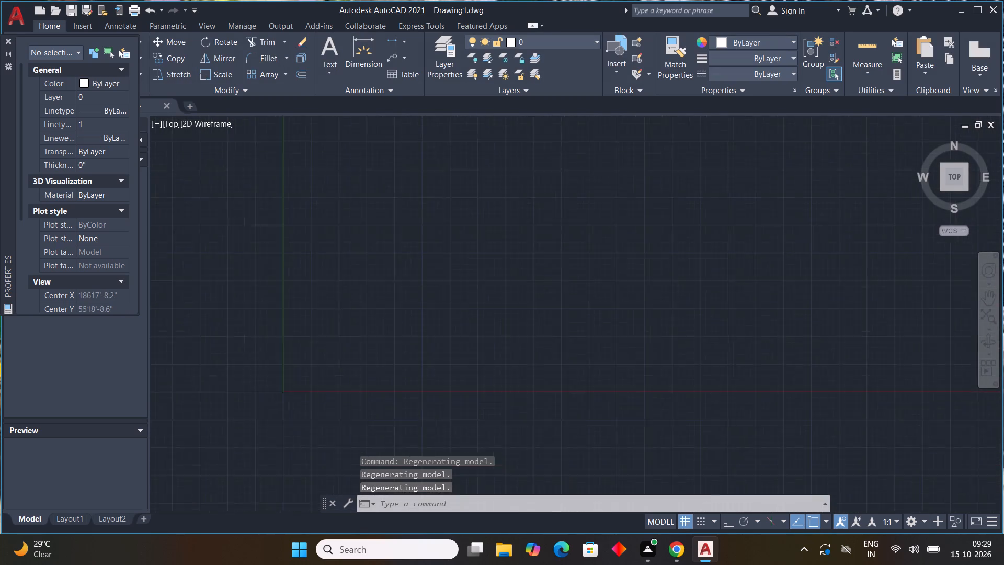
{"action": "scroll", "coordinate": [422, 345], "scroll_direction": "down", "scroll_amount": 1}
{"action": "middle_click_drag", "start_coordinate": [476, 340], "coordinate": [303, 406]}
{"action": "type", "text": "l"}
{"action": "key", "text": "space"}
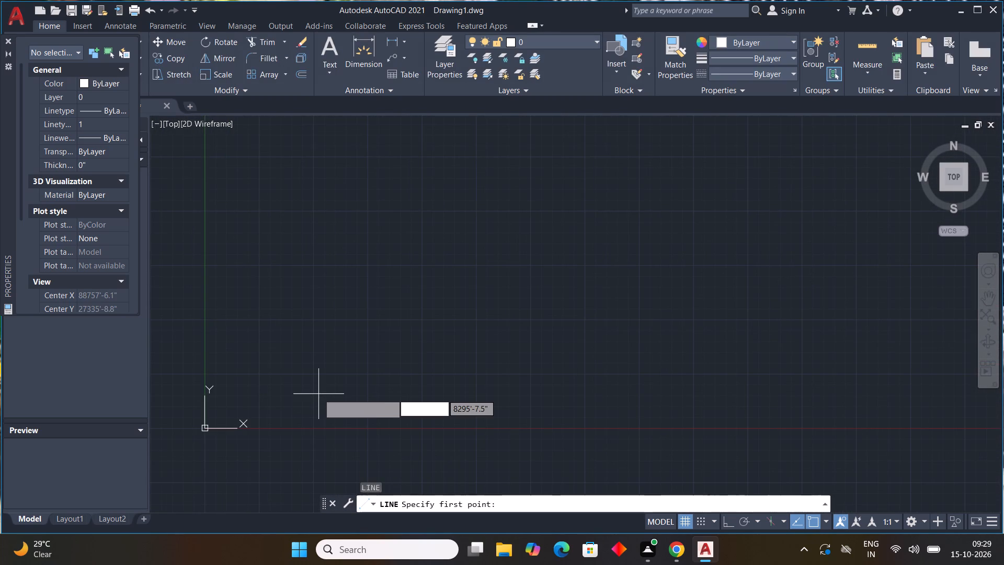
{"action": "left_click", "coordinate": [255, 397]}
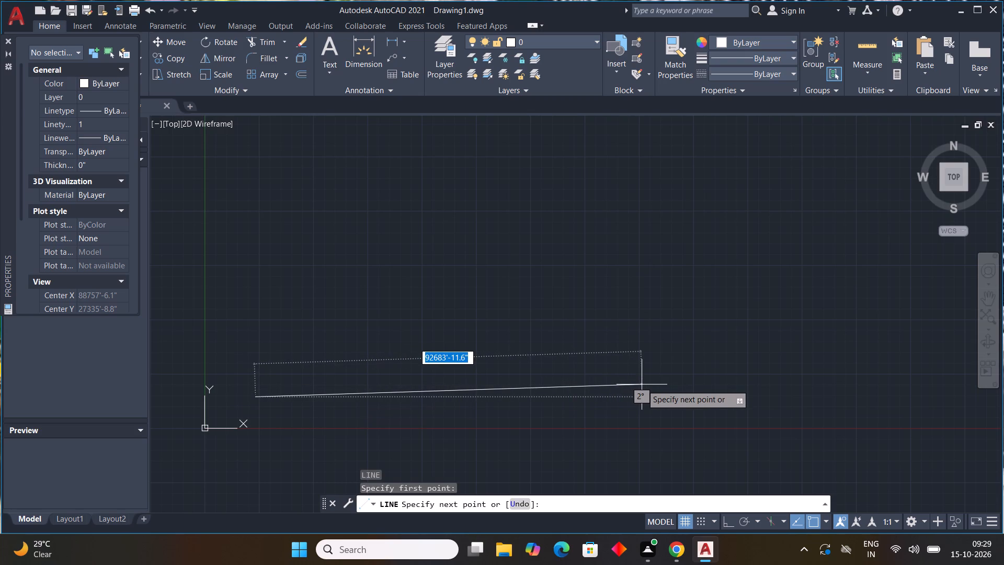
{"action": "key", "text": "F8"}
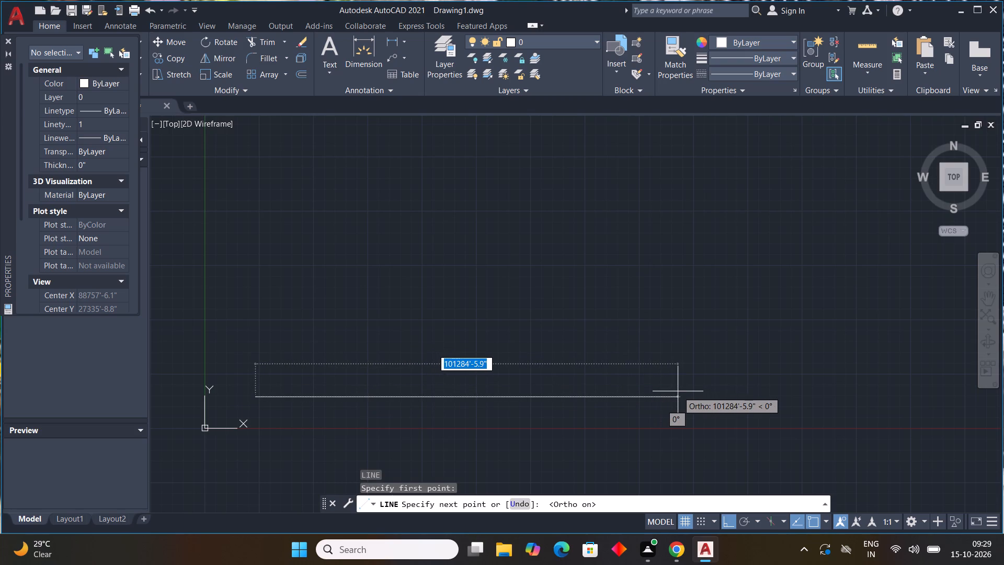
{"action": "type", "text": "40'0\""}
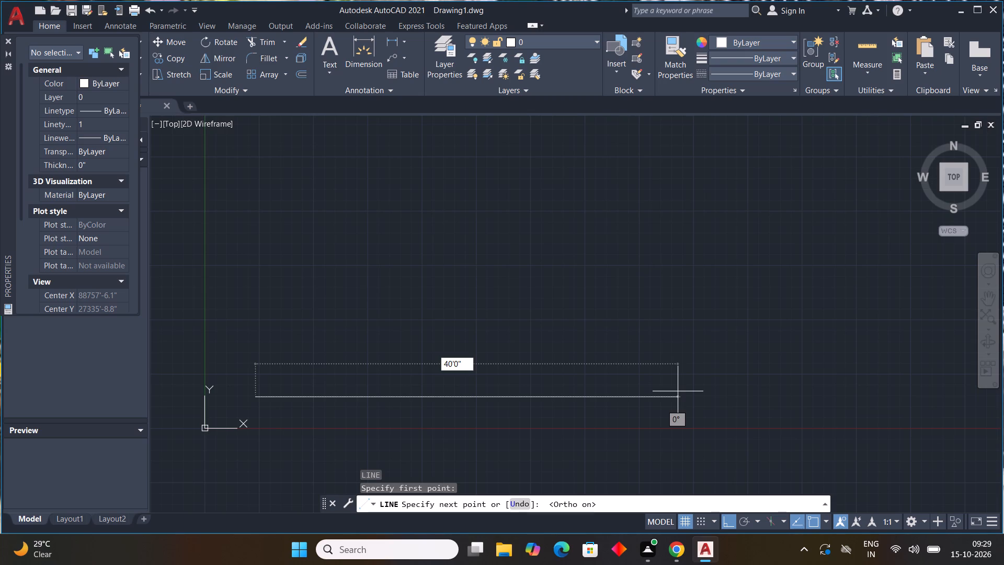
{"action": "key", "text": "Return"}
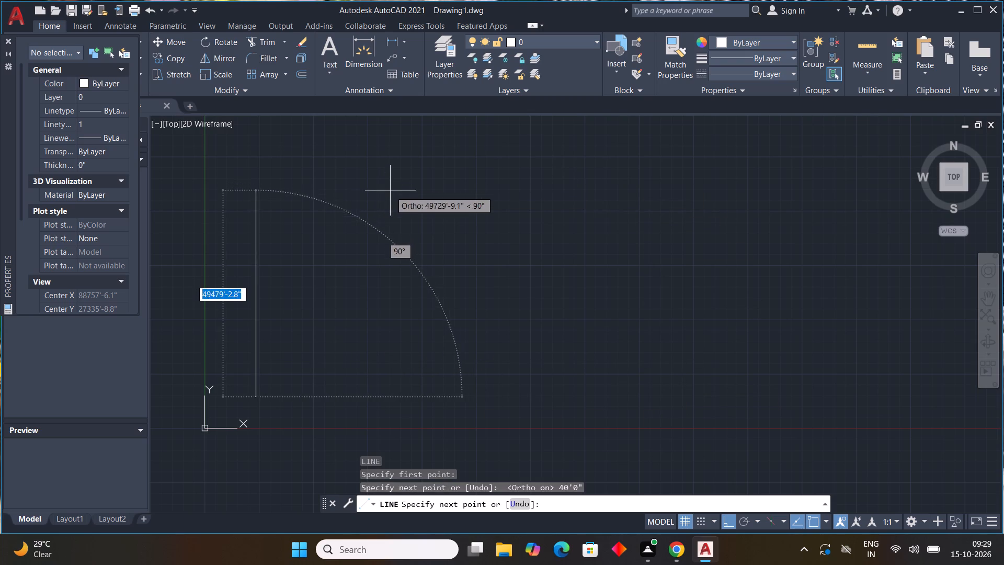
Continue the line with a vertical 60'0" segment going up from the end of the horizontal 40'0" line.
{"action": "middle_click_drag", "start_coordinate": [392, 195], "coordinate": [655, 225]}
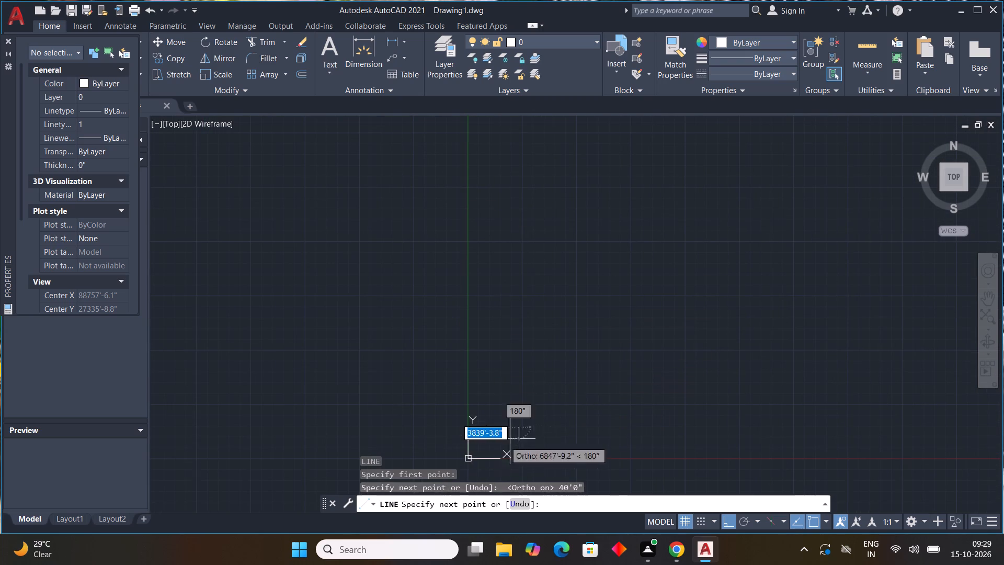
{"action": "scroll", "coordinate": [542, 413], "scroll_direction": "up", "scroll_amount": 3}
{"action": "middle_click_drag", "start_coordinate": [534, 425], "coordinate": [641, 232]}
{"action": "scroll", "coordinate": [556, 285], "scroll_direction": "up", "scroll_amount": 3}
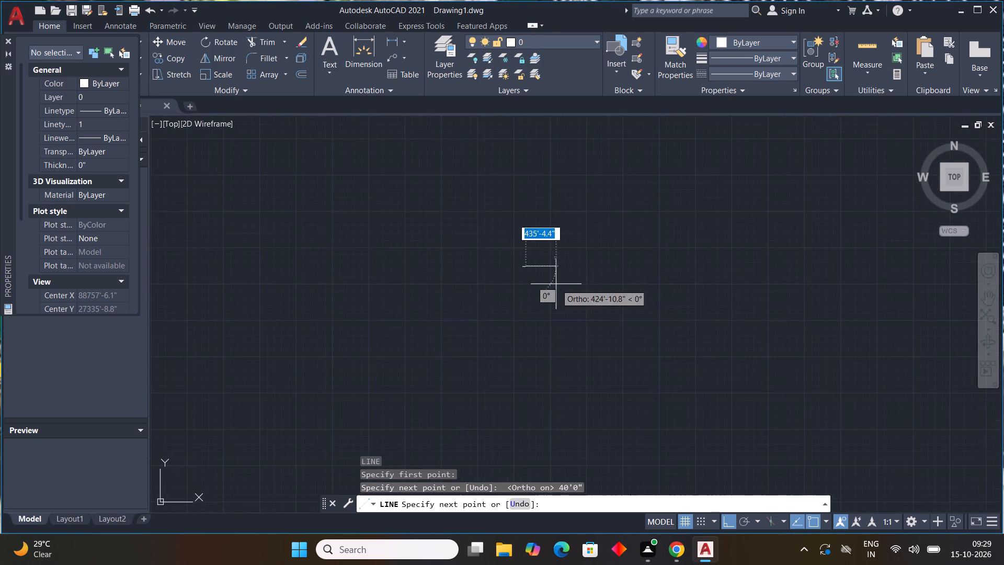
{"action": "scroll", "coordinate": [561, 284], "scroll_direction": "up", "scroll_amount": 3}
{"action": "middle_click_drag", "start_coordinate": [572, 293], "coordinate": [778, 454]}
{"action": "scroll", "coordinate": [631, 348], "scroll_direction": "up", "scroll_amount": 3}
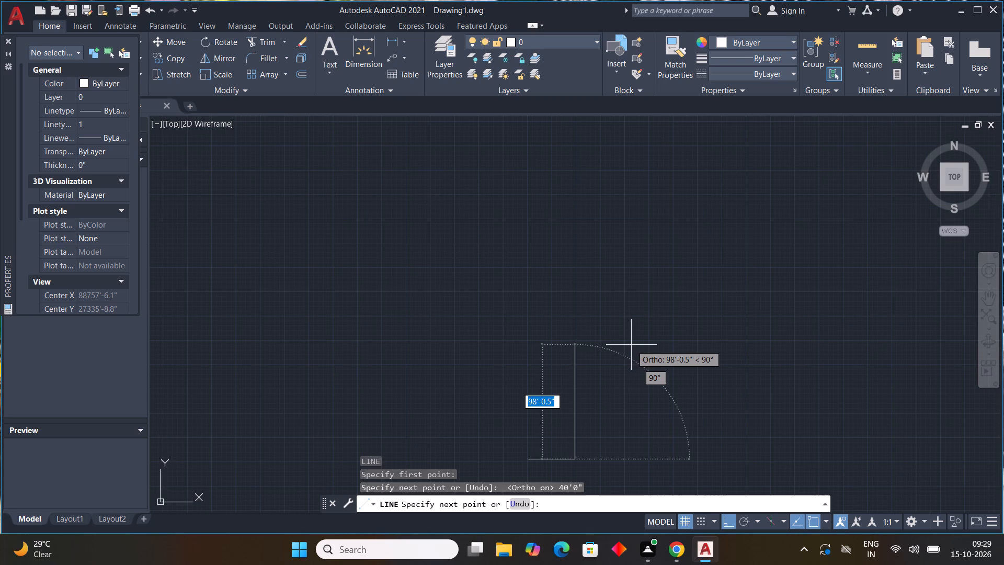
{"action": "type", "text": "60'0"}
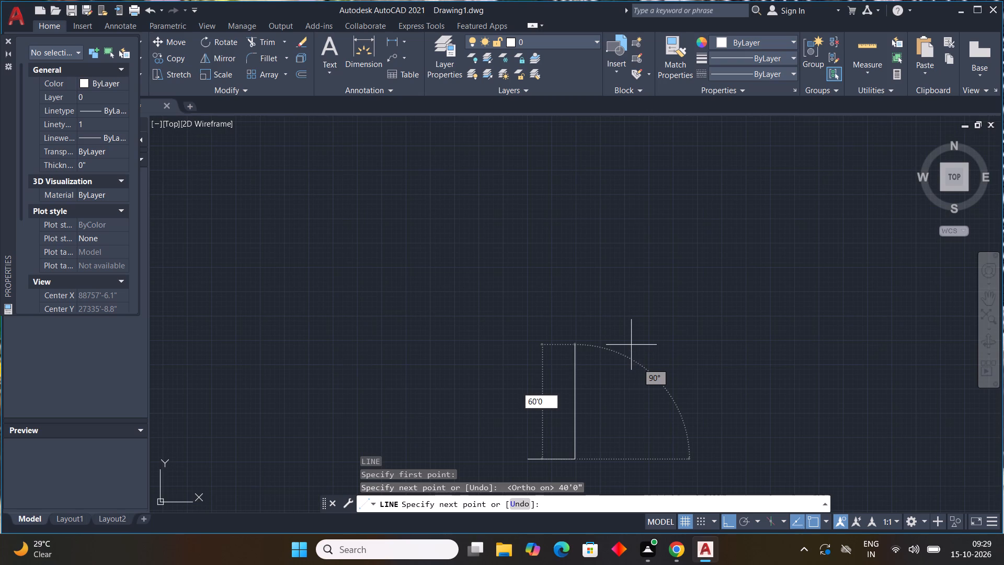
{"action": "key", "text": "shift+quotedbl"}
{"action": "key", "text": "Return"}
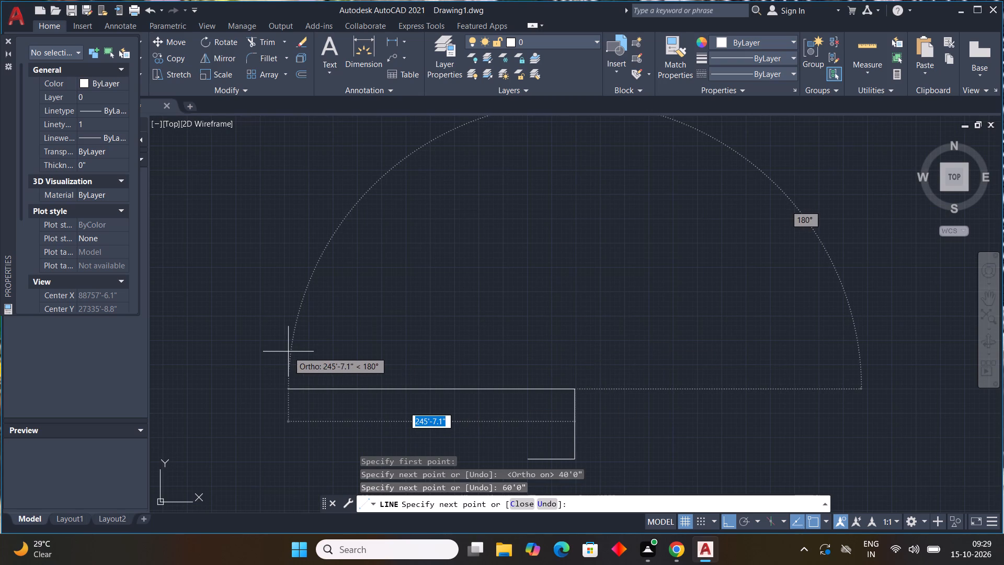
Add a horizontal 40'0" segment running left from the top of the 60'0" line.
{"action": "middle_click_drag", "start_coordinate": [287, 347], "coordinate": [344, 232]}
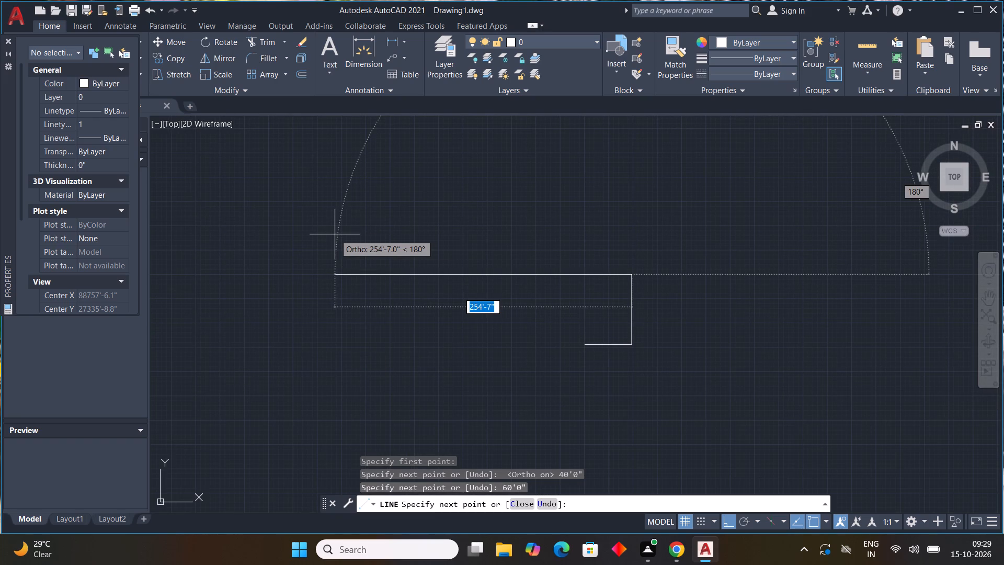
{"action": "type", "text": "40'0\""}
{"action": "key", "text": "Return"}
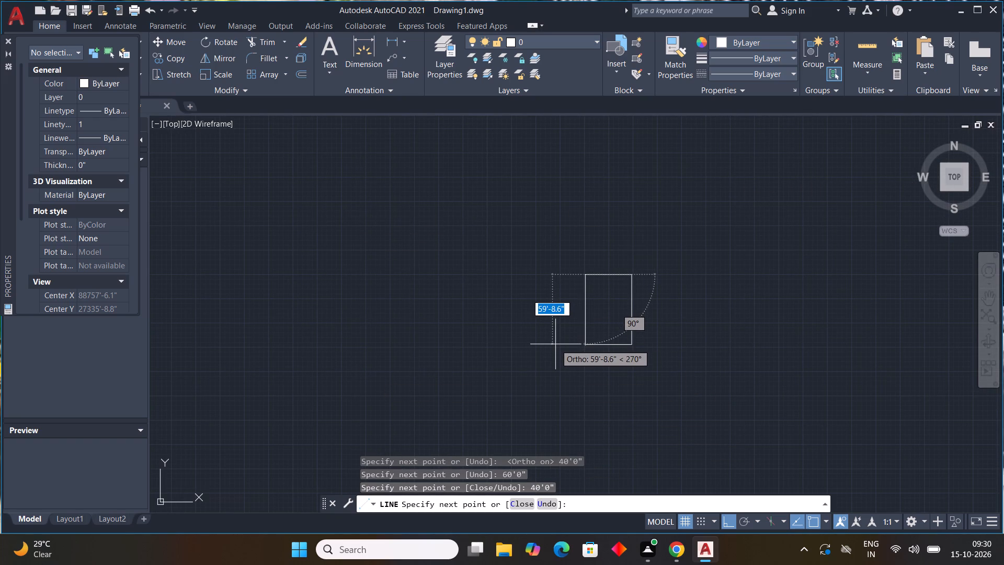
Draw the left side down to the starting corner of the bottom line to close the 40'0" by 60'0" rectangle, and end the Line command.
{"action": "scroll", "coordinate": [555, 344], "scroll_direction": "up", "scroll_amount": 2}
{"action": "middle_click_drag", "start_coordinate": [555, 344], "coordinate": [328, 371]}
{"action": "scroll", "coordinate": [328, 371], "scroll_direction": "up", "scroll_amount": 1}
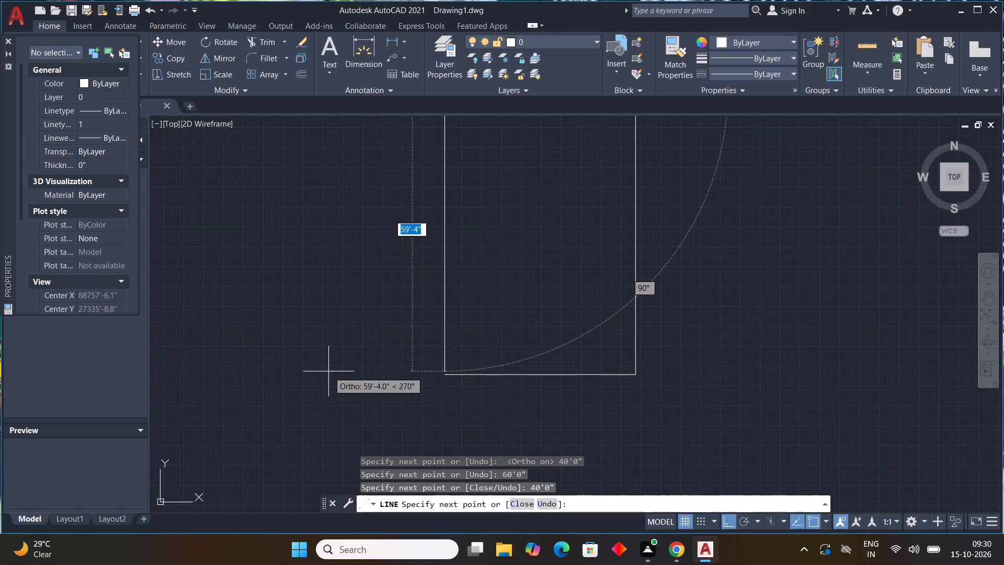
{"action": "scroll", "coordinate": [328, 371], "scroll_direction": "down", "scroll_amount": 2}
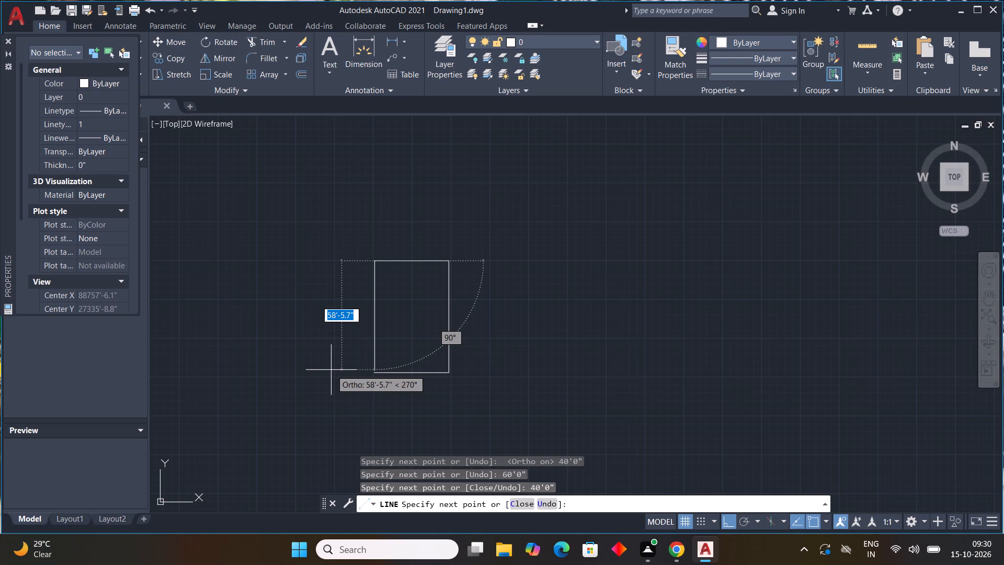
{"action": "scroll", "coordinate": [410, 405], "scroll_direction": "up", "scroll_amount": 3}
{"action": "scroll", "coordinate": [567, 428], "scroll_direction": "up", "scroll_amount": 4}
{"action": "scroll", "coordinate": [521, 381], "scroll_direction": "down", "scroll_amount": 4}
{"action": "scroll", "coordinate": [588, 405], "scroll_direction": "up", "scroll_amount": 1}
{"action": "scroll", "coordinate": [587, 411], "scroll_direction": "down", "scroll_amount": 5}
{"action": "scroll", "coordinate": [601, 421], "scroll_direction": "up", "scroll_amount": 2}
{"action": "scroll", "coordinate": [606, 419], "scroll_direction": "down", "scroll_amount": 5}
{"action": "scroll", "coordinate": [601, 426], "scroll_direction": "up", "scroll_amount": 1}
{"action": "scroll", "coordinate": [516, 409], "scroll_direction": "up", "scroll_amount": 4}
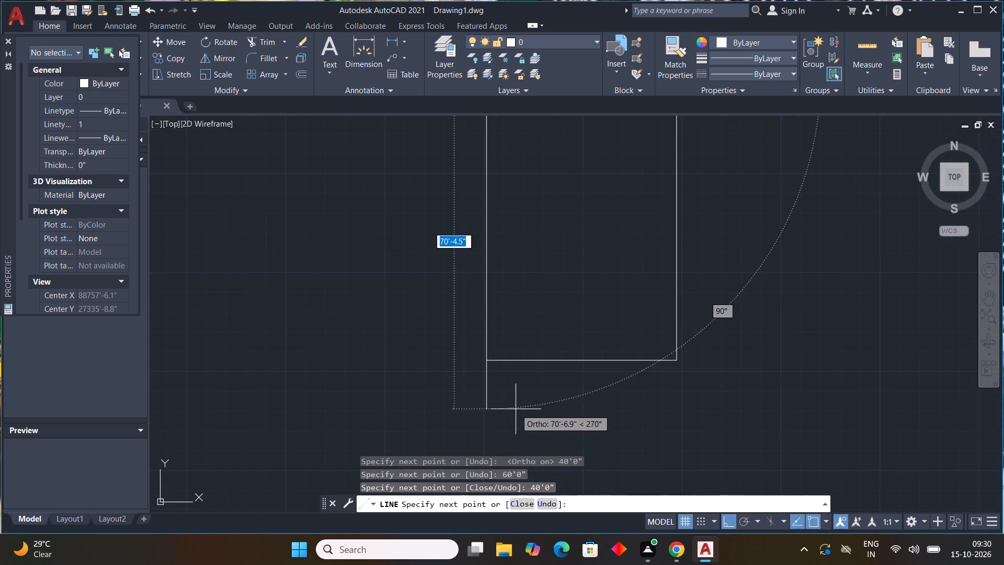
{"action": "left_click", "coordinate": [489, 357]}
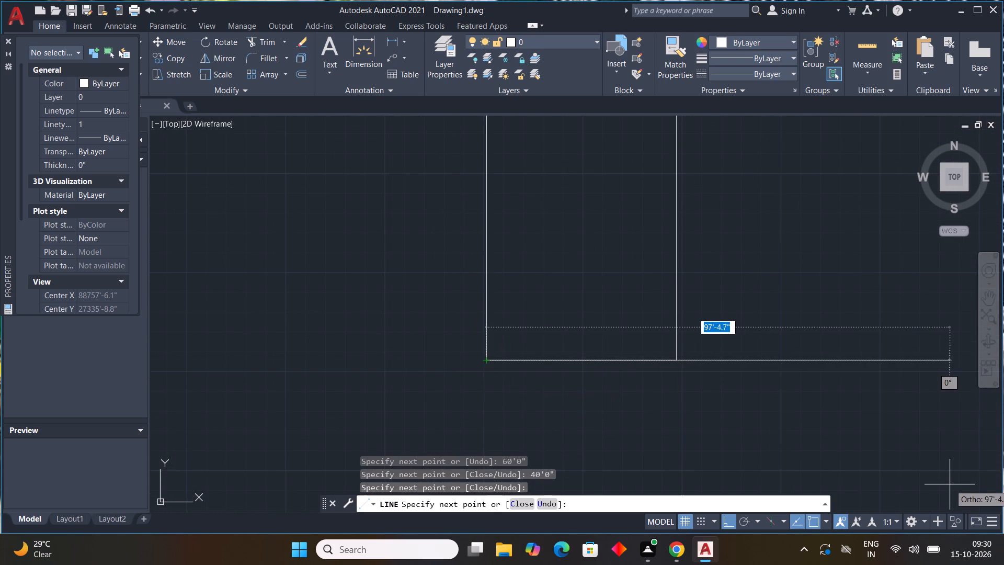
{"action": "key", "text": "Escape"}
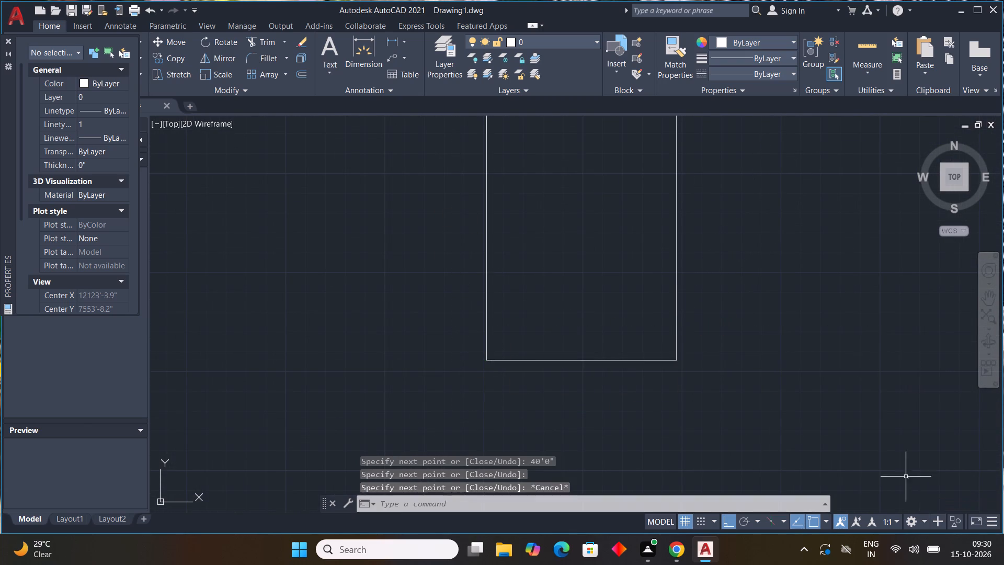
Offset the rectangle's right edge 9" inward to form the outer wall thickness.
{"action": "scroll", "coordinate": [931, 462], "scroll_direction": "down", "scroll_amount": 3}
{"action": "scroll", "coordinate": [877, 437], "scroll_direction": "up", "scroll_amount": 1}
{"action": "middle_click_drag", "start_coordinate": [901, 404], "coordinate": [820, 386]}
{"action": "scroll", "coordinate": [790, 377], "scroll_direction": "up", "scroll_amount": 4}
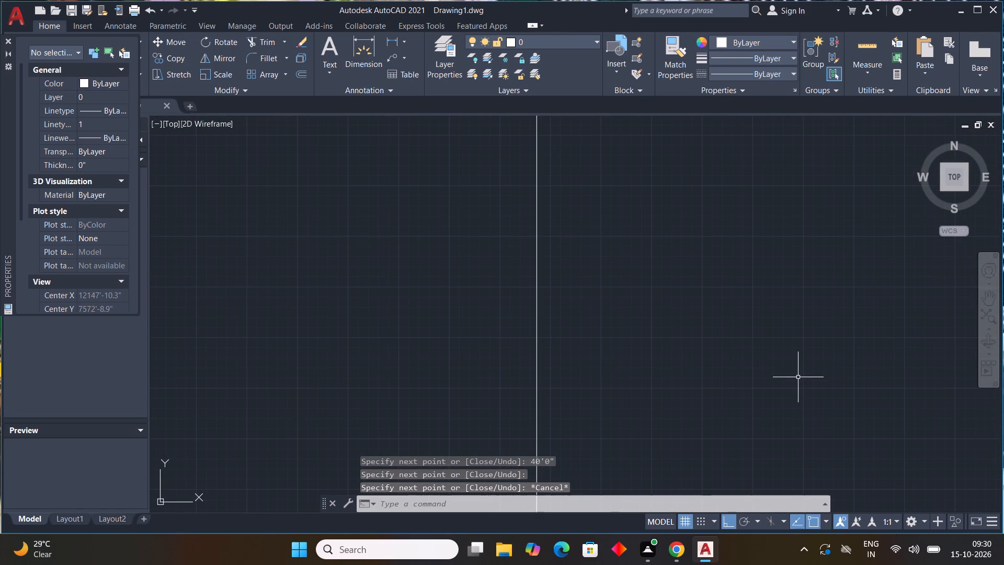
{"action": "key", "text": "o"}
{"action": "key", "text": "f"}
{"action": "key", "text": "f"}
{"action": "key", "text": "space"}
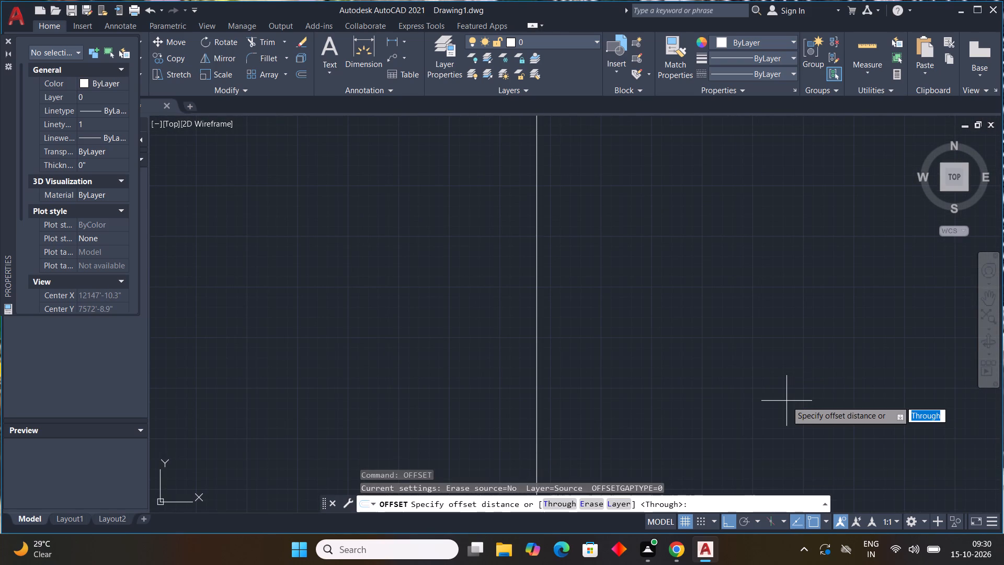
{"action": "key", "text": "9"}
{"action": "key", "text": "shift+quotedbl"}
{"action": "key", "text": "Return"}
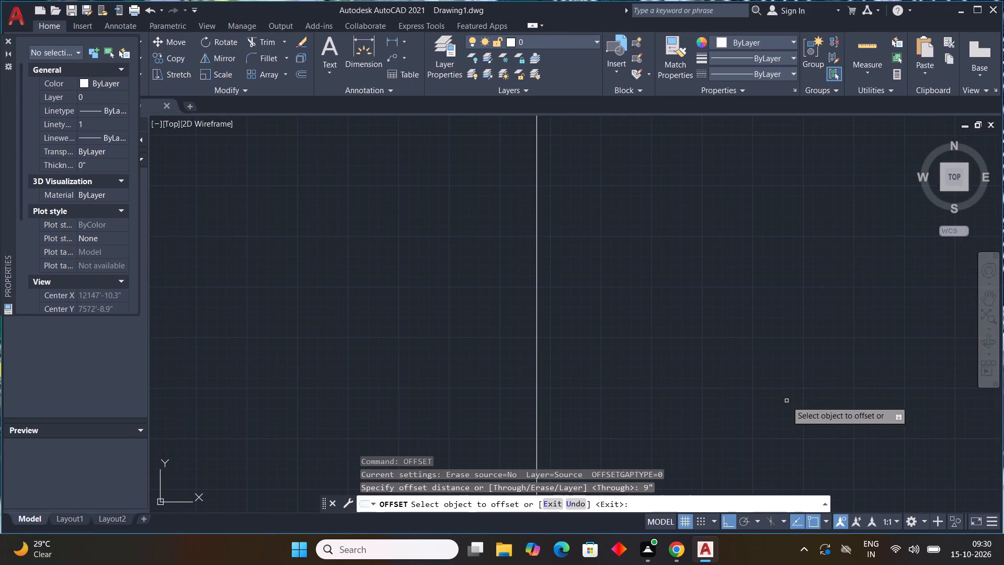
{"action": "scroll", "coordinate": [699, 295], "scroll_direction": "down", "scroll_amount": 2}
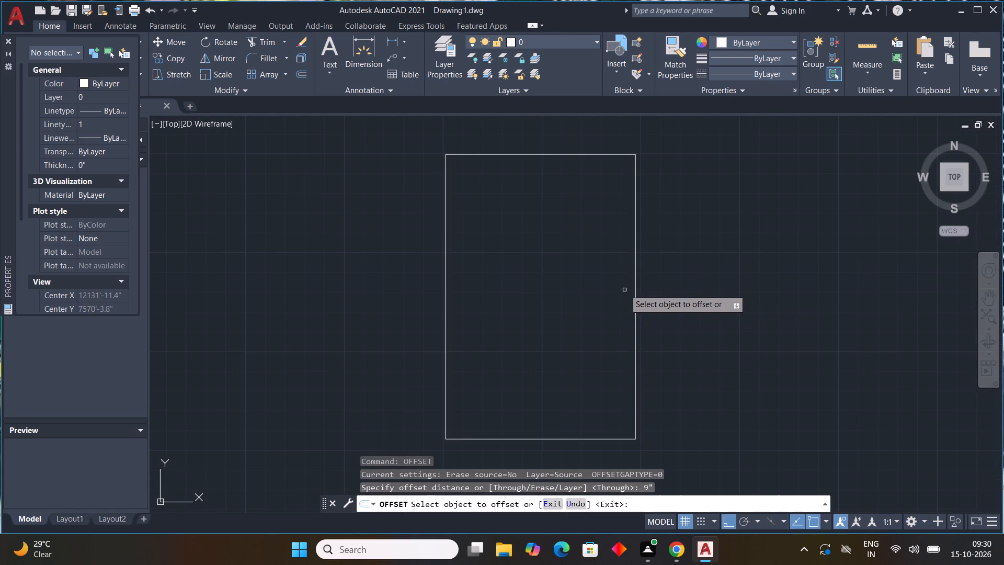
{"action": "left_click_drag", "start_coordinate": [635, 288], "coordinate": [627, 283]}
{"action": "left_click", "coordinate": [596, 276]}
{"action": "key", "text": "Escape"}
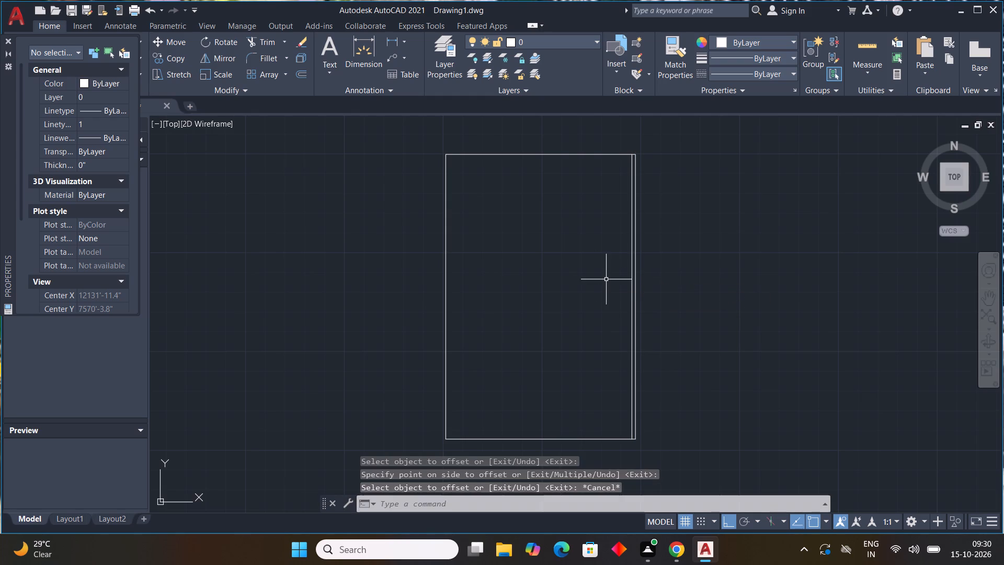
Offset the inner line of the right wall 11'0" to the left, into the rectangle.
{"action": "key", "text": "space"}
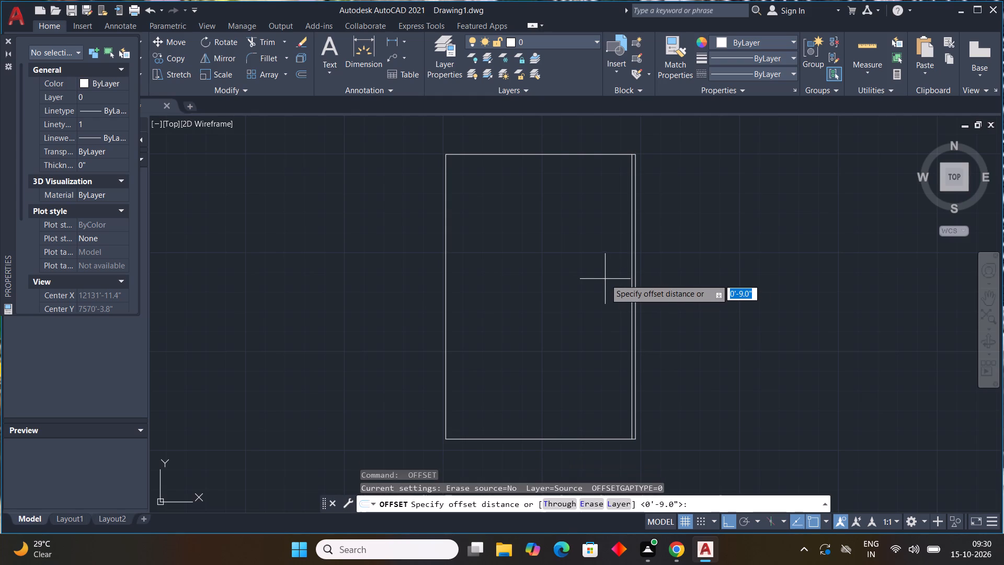
{"action": "type", "text": "11"}
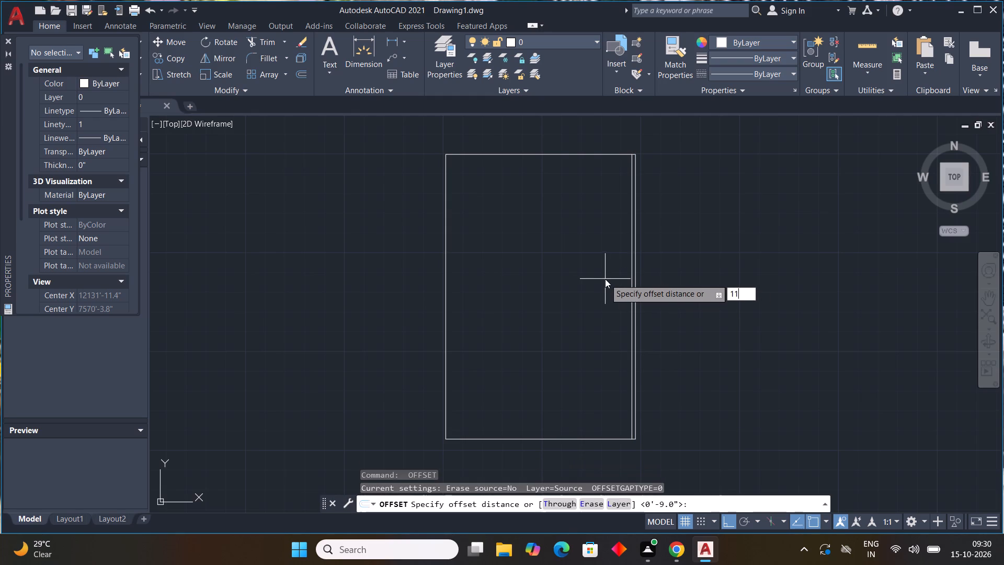
{"action": "type", "text": "'0\""}
{"action": "key", "text": "Return"}
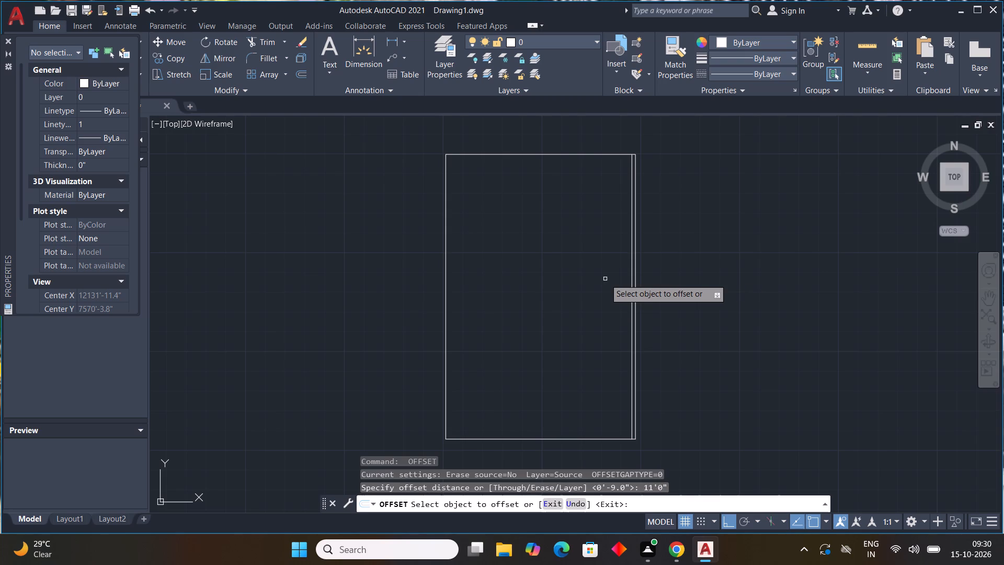
{"action": "left_click", "coordinate": [633, 281]}
{"action": "left_click", "coordinate": [492, 274]}
{"action": "key", "text": "Escape"}
Offset the new interior vertical line 4.5" to the left to form a partition wall.
{"action": "key", "text": "space"}
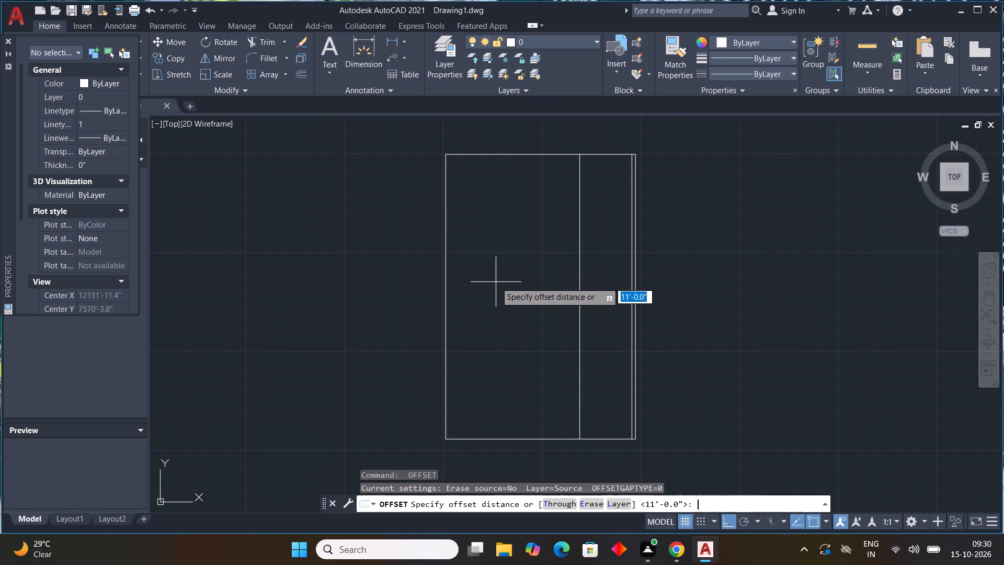
{"action": "type", "text": "4.5"}
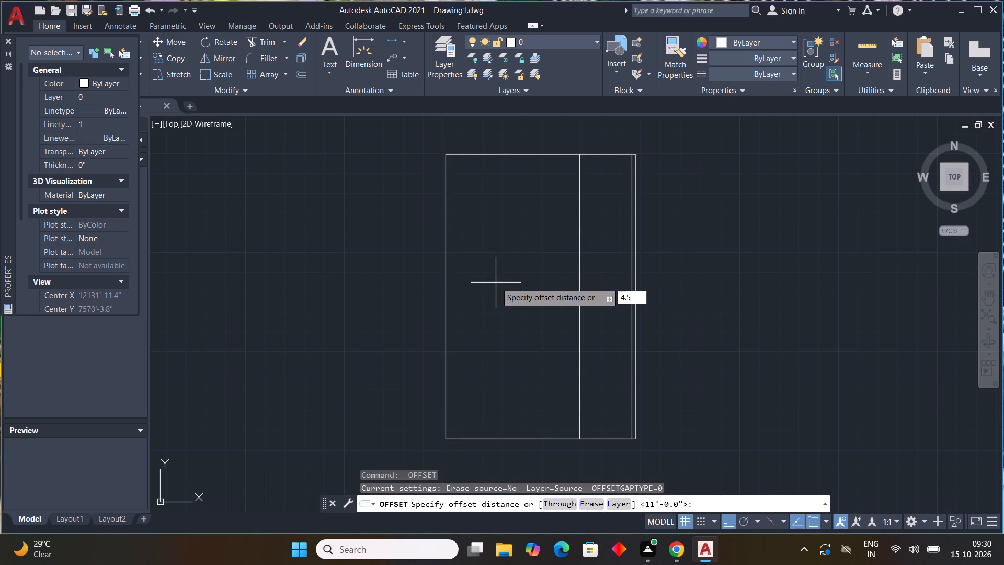
{"action": "key", "text": "shift+quotedbl"}
{"action": "key", "text": "Return"}
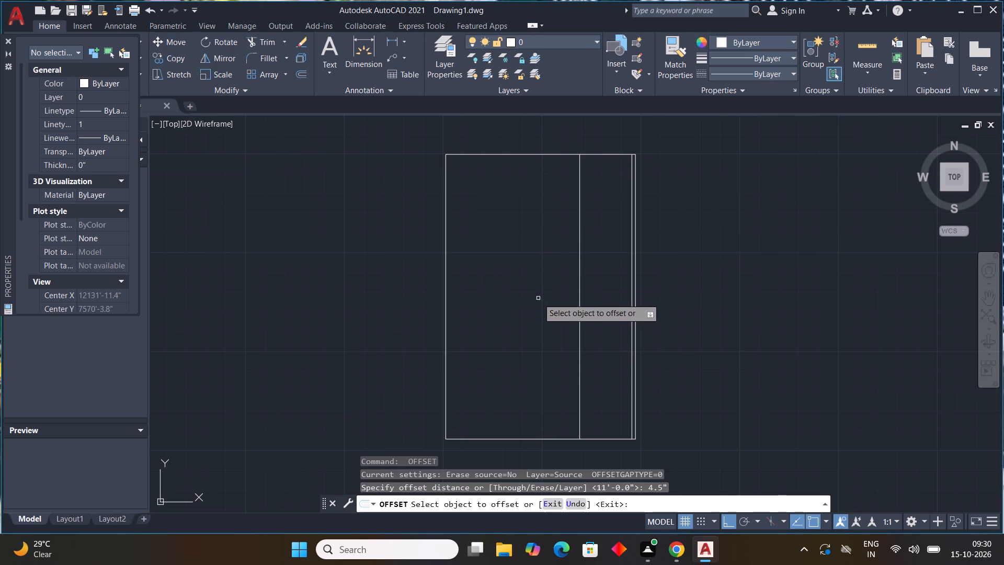
{"action": "left_click_drag", "start_coordinate": [578, 307], "coordinate": [572, 304]}
{"action": "left_click", "coordinate": [531, 306]}
{"action": "key", "text": "Escape"}
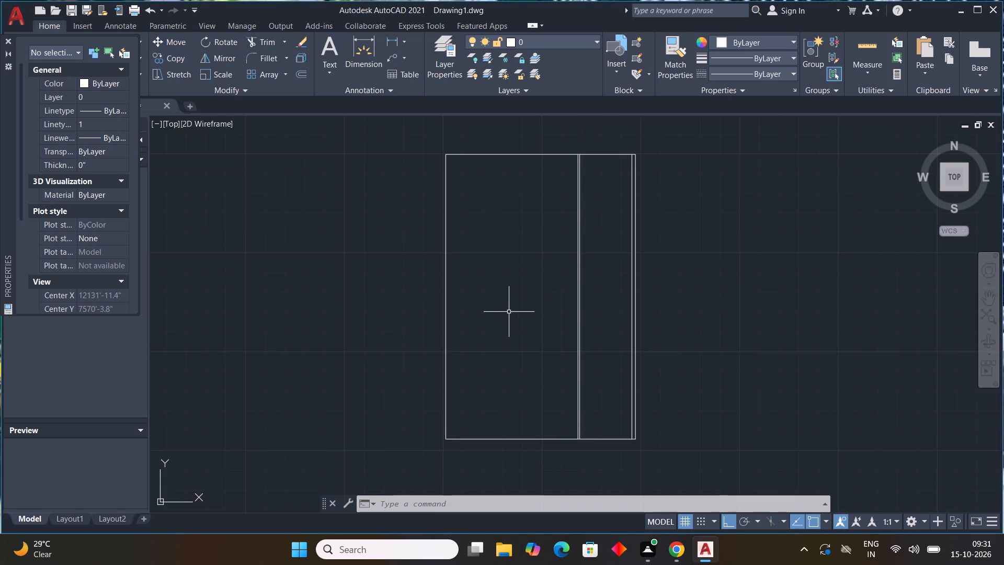
Offset the left line of the 4.5" partition wall 8'0" to the left.
{"action": "key", "text": "space"}
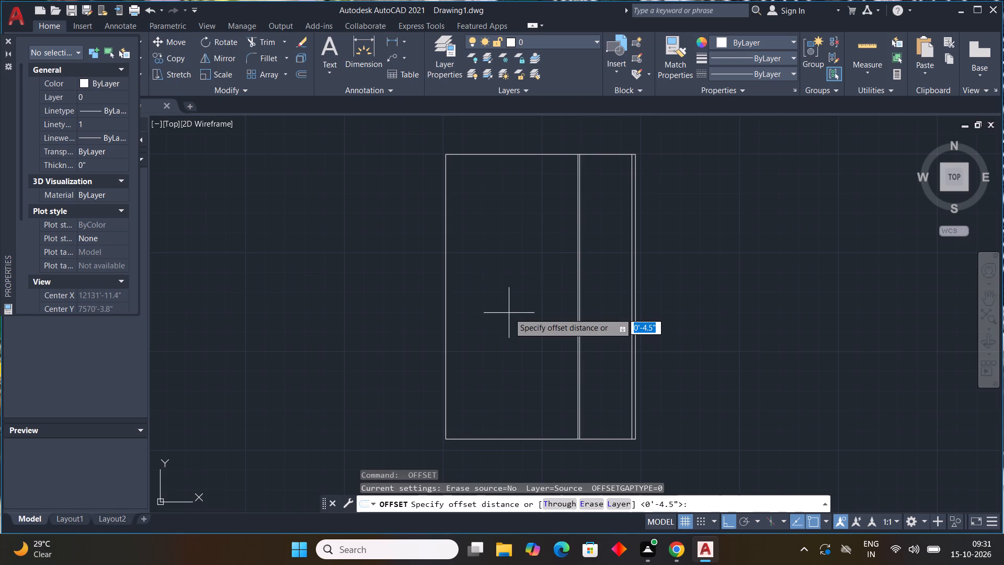
{"action": "type", "text": "8'0\""}
{"action": "key", "text": "Return"}
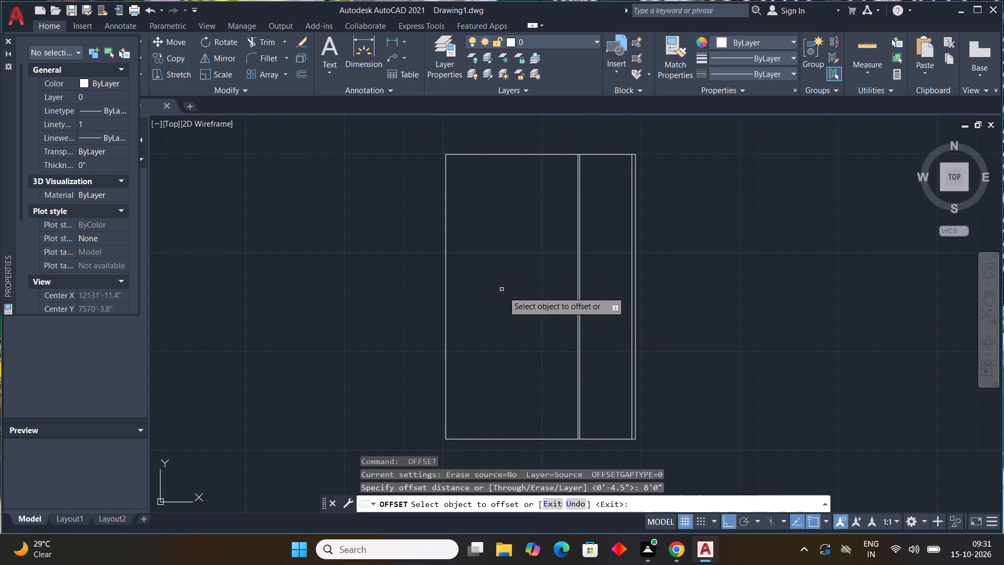
{"action": "scroll", "coordinate": [566, 298], "scroll_direction": "up", "scroll_amount": 4}
{"action": "left_click_drag", "start_coordinate": [634, 309], "coordinate": [628, 309]}
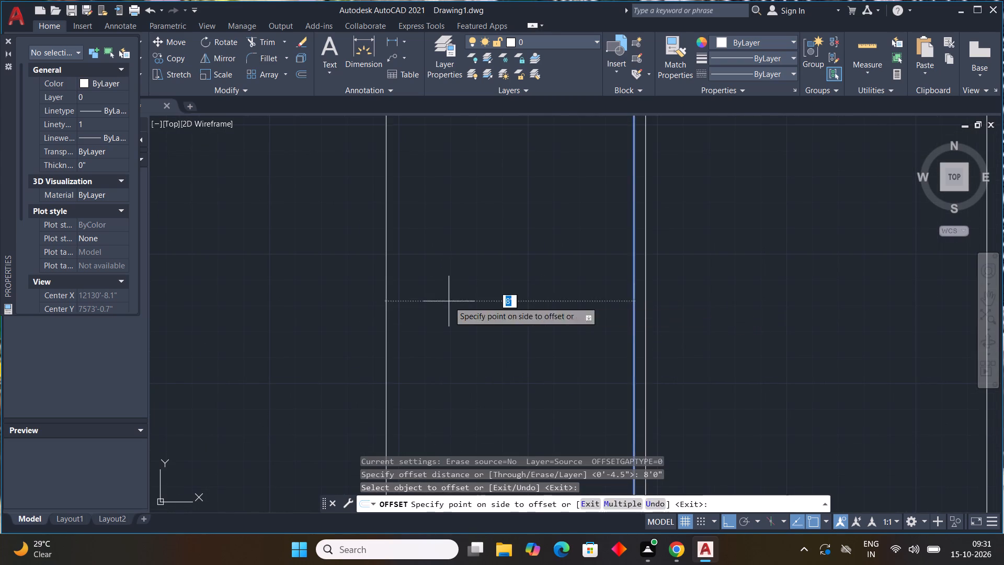
{"action": "left_click", "coordinate": [449, 301]}
{"action": "scroll", "coordinate": [449, 301], "scroll_direction": "down", "scroll_amount": 5}
{"action": "key", "text": "Escape"}
Offset the leftmost interior vertical line 4.5" to the left to form a second partition wall.
{"action": "key", "text": "space"}
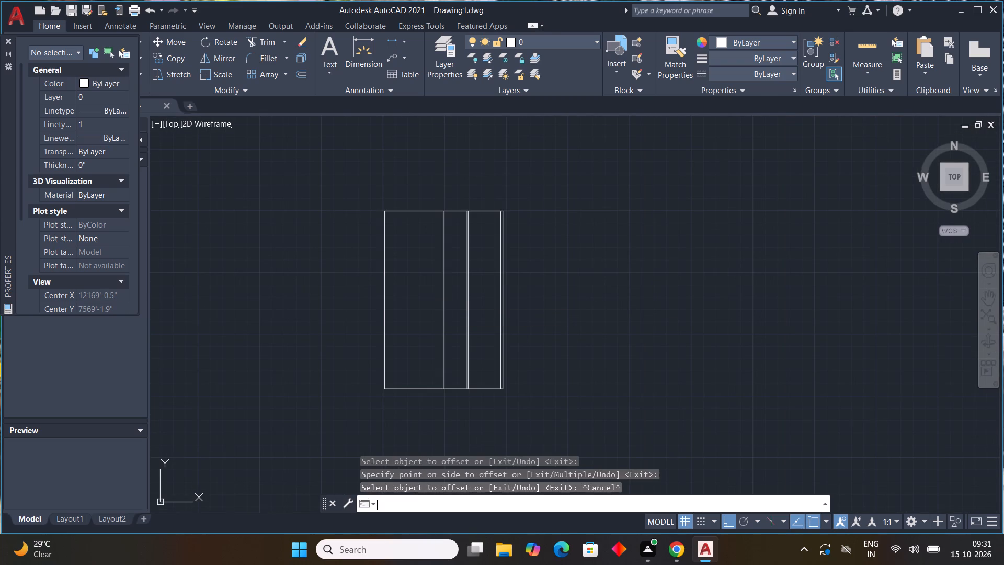
{"action": "type", "text": "4.5"}
{"action": "key", "text": "shift+quotedbl"}
{"action": "key", "text": "Return"}
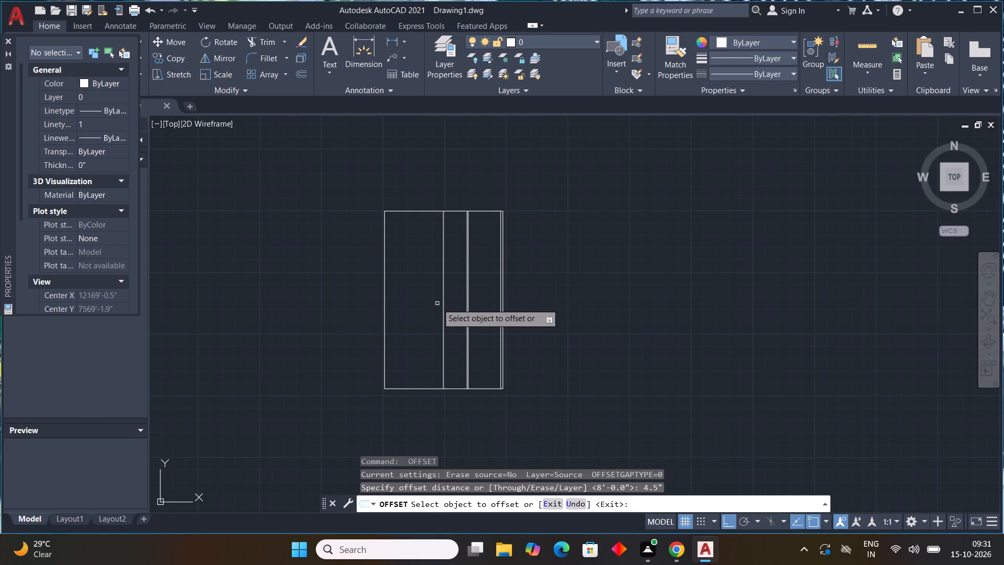
{"action": "left_click", "coordinate": [444, 301]}
{"action": "left_click", "coordinate": [356, 301]}
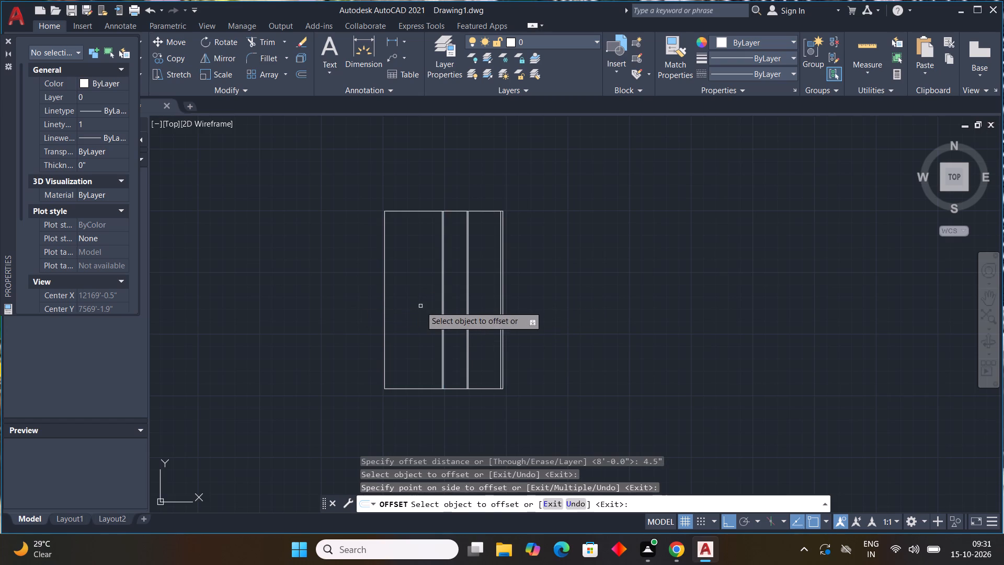
{"action": "key", "text": "Escape"}
{"action": "key", "text": "Escape"}
{"action": "key", "text": "Escape"}
{"action": "key", "text": "Escape"}
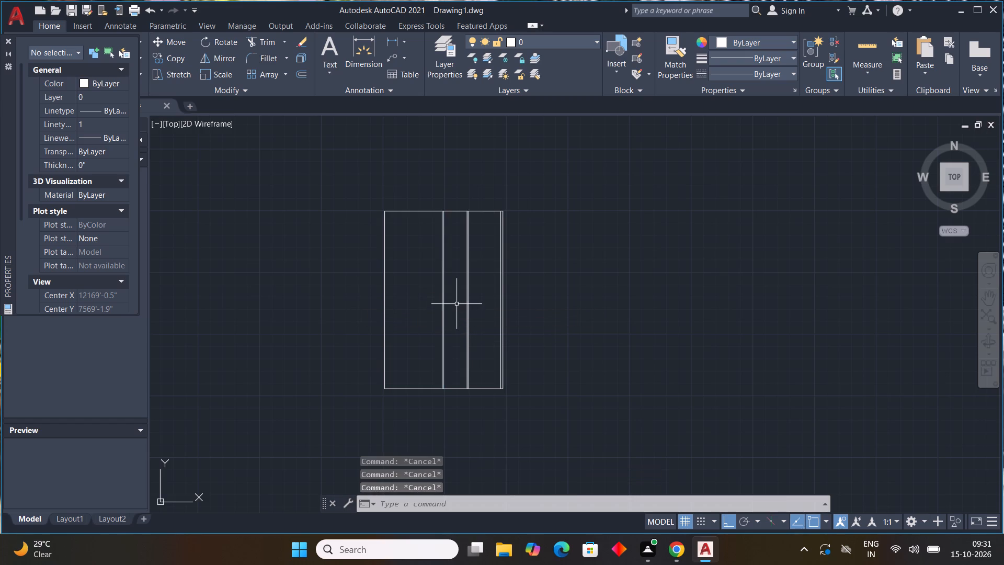
Offset the left line of the second partition wall 12'0" toward the rectangle's left edge.
{"action": "key", "text": "space"}
{"action": "type", "text": "12'0"}
{"action": "key", "text": "shift+quotedbl"}
{"action": "key", "text": "Return"}
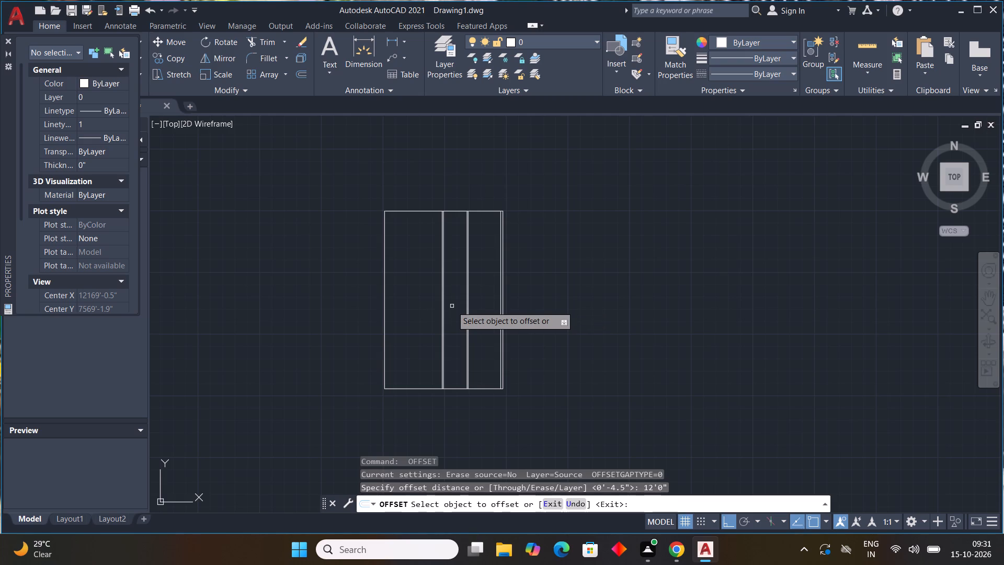
{"action": "scroll", "coordinate": [452, 306], "scroll_direction": "up", "scroll_amount": 3}
{"action": "left_click", "coordinate": [409, 329]}
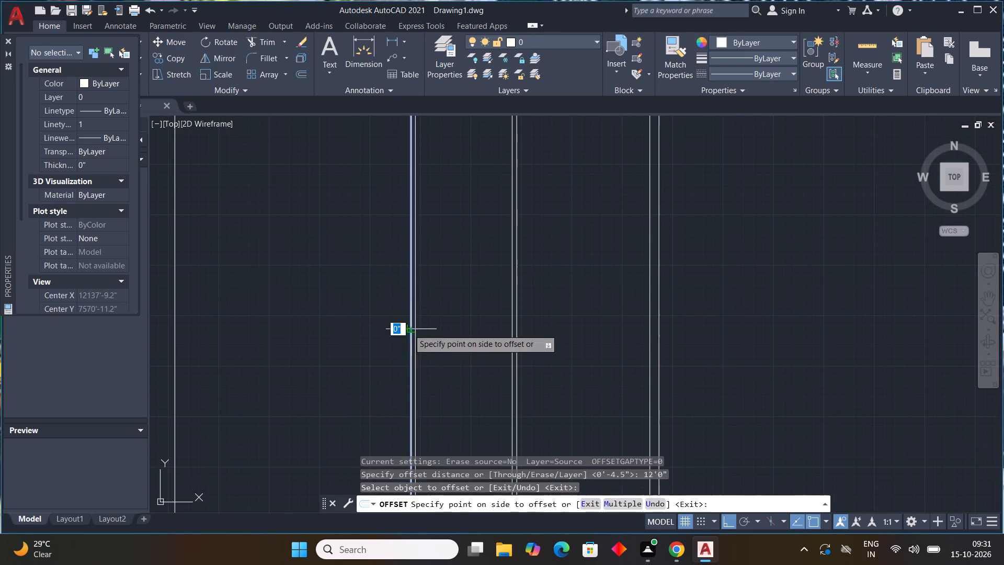
{"action": "left_click", "coordinate": [372, 322]}
{"action": "key", "text": "Escape"}
{"action": "scroll", "coordinate": [372, 322], "scroll_direction": "down", "scroll_amount": 3}
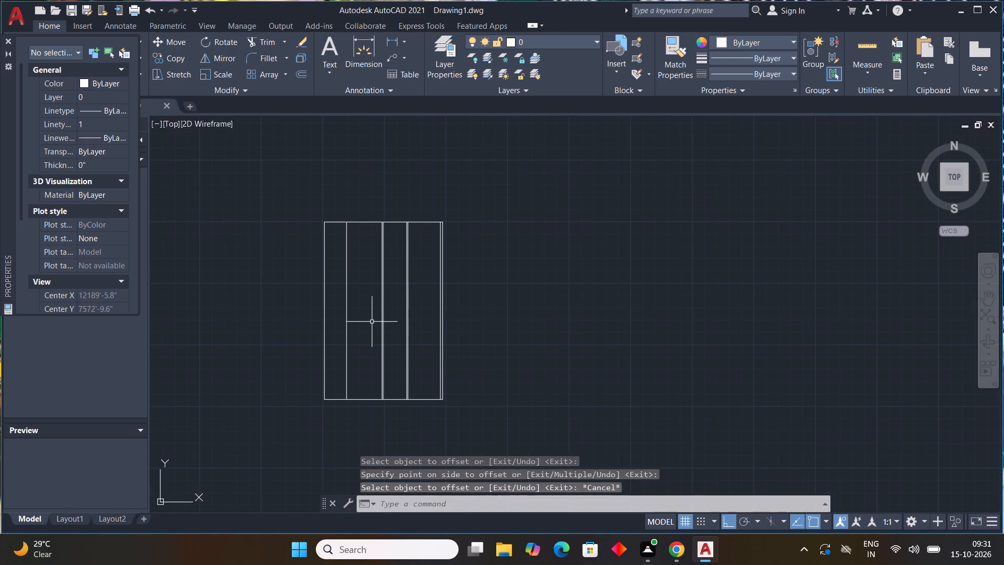
Offset the leftmost interior vertical line 4.5" to the left to form a third partition wall.
{"action": "key", "text": "space"}
{"action": "type", "text": "4.5\""}
{"action": "key", "text": "Return"}
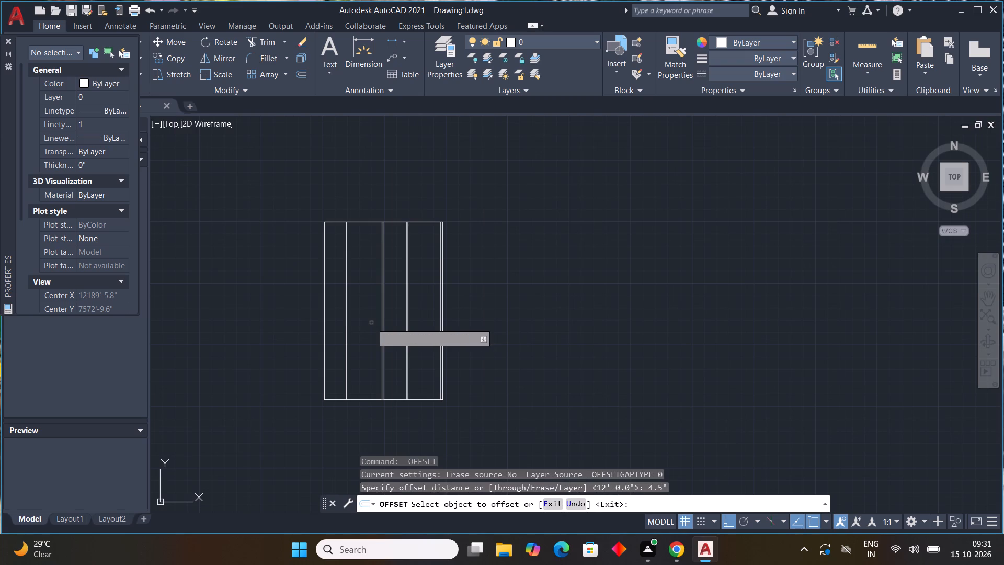
{"action": "left_click", "coordinate": [346, 297]}
{"action": "left_click", "coordinate": [336, 291]}
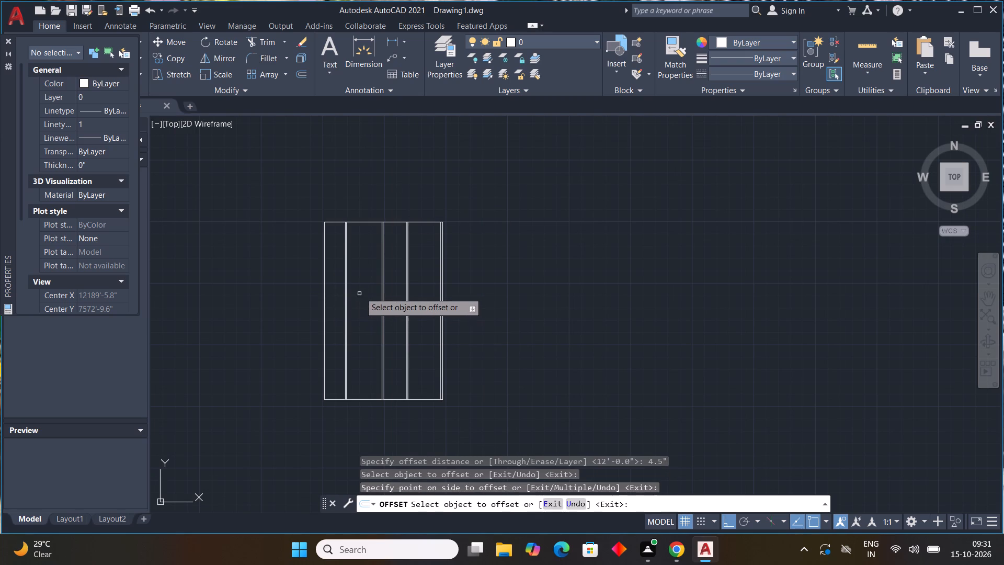
{"action": "key", "text": "Escape"}
Offset the left line of the third partition wall 12'0" to the left, beyond the rectangle's left edge.
{"action": "key", "text": "space"}
{"action": "scroll", "coordinate": [357, 289], "scroll_direction": "up", "scroll_amount": 2}
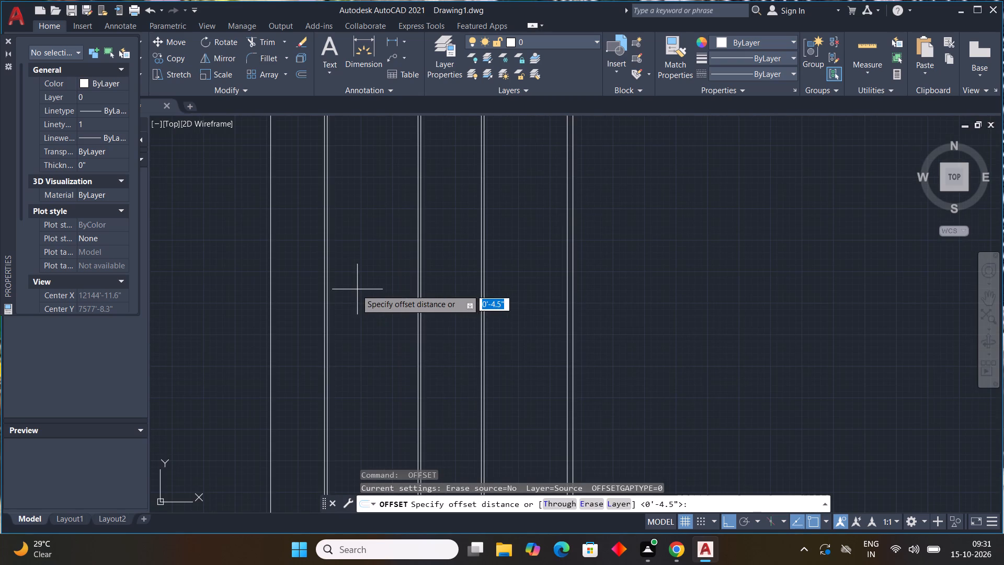
{"action": "type", "text": "12'0\""}
{"action": "key", "text": "Return"}
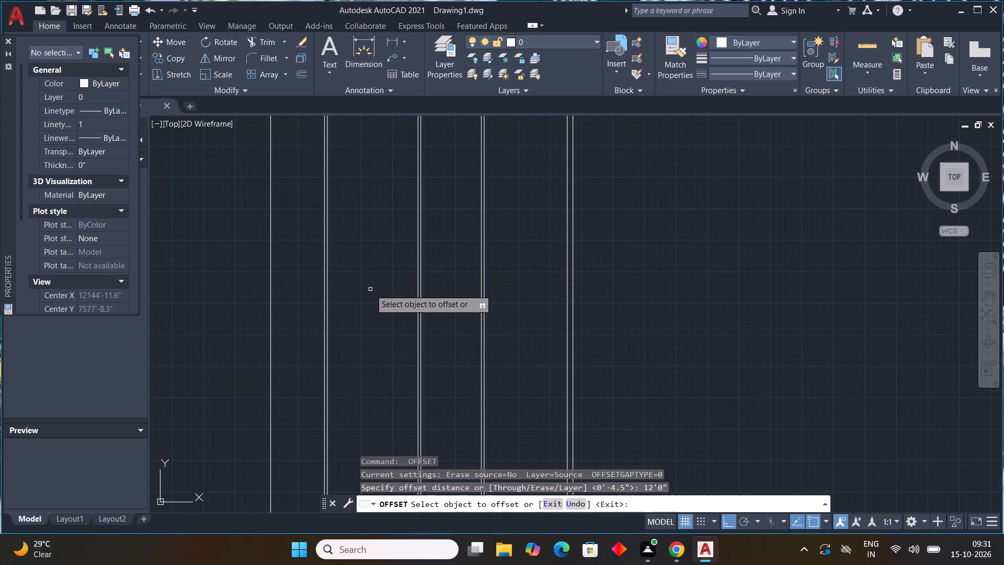
{"action": "scroll", "coordinate": [370, 289], "scroll_direction": "down", "scroll_amount": 1}
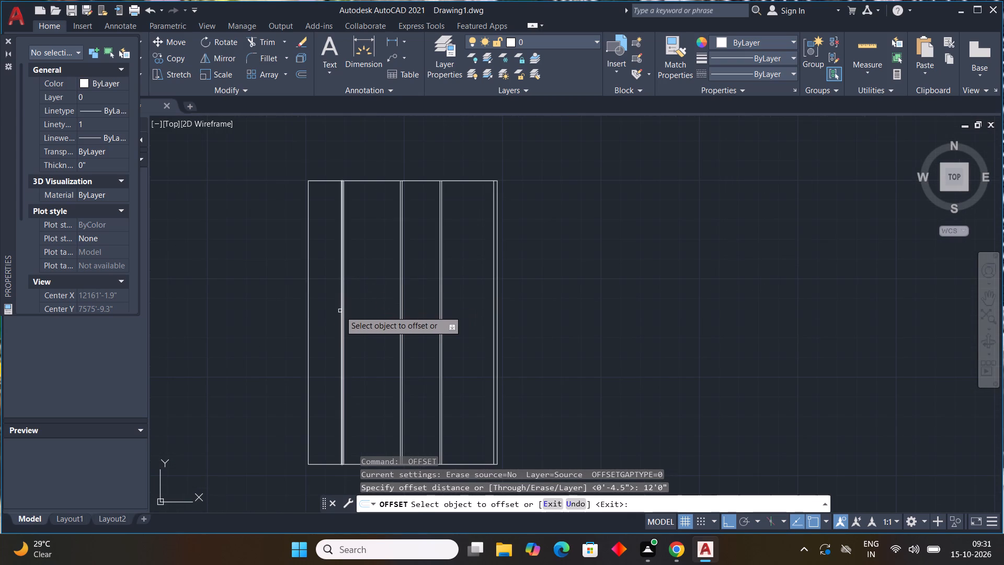
{"action": "left_click", "coordinate": [340, 311]}
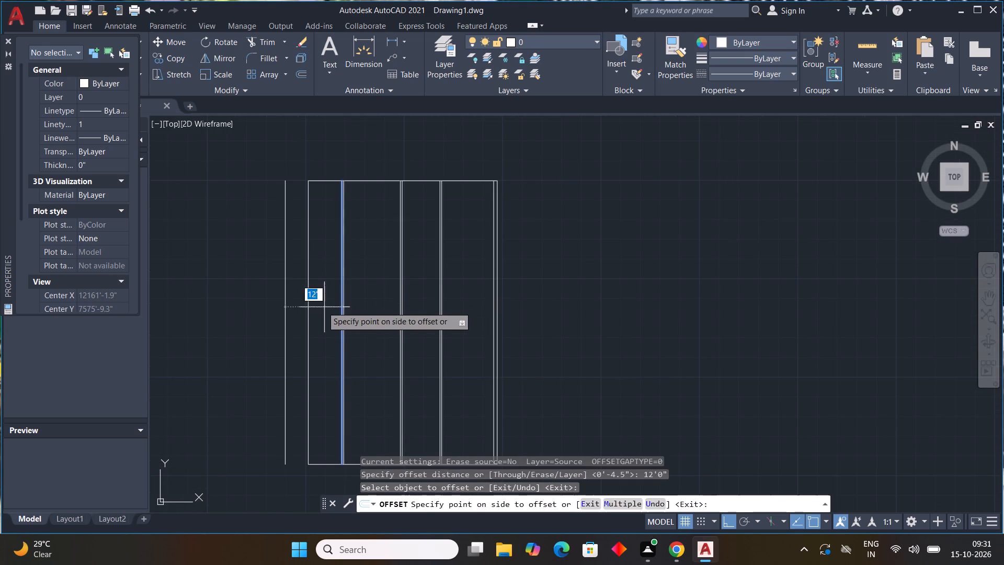
{"action": "left_click", "coordinate": [292, 304]}
{"action": "key", "text": "Escape"}
Offset the new outermost vertical line 9" to the left to form the left outer wall.
{"action": "key", "text": "space"}
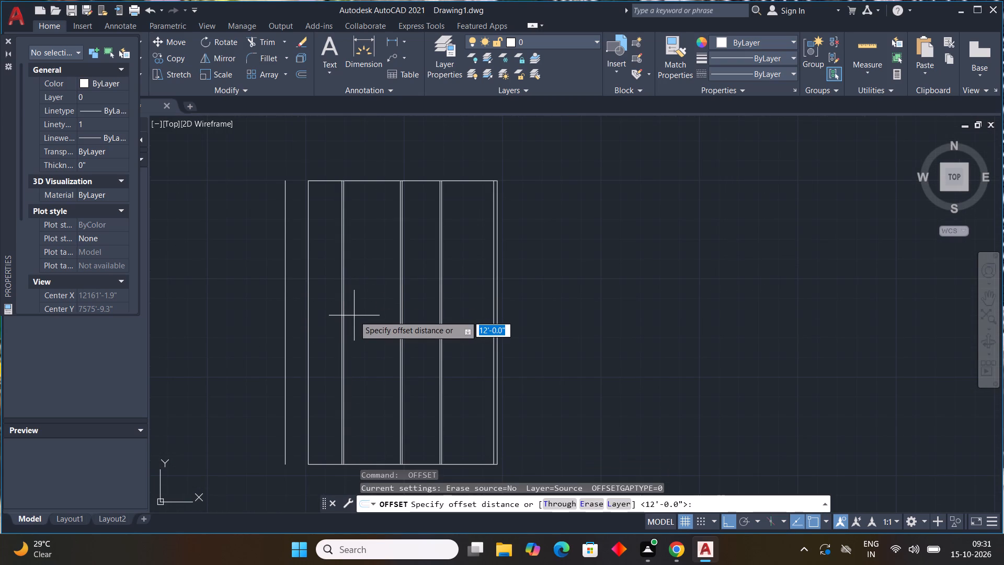
{"action": "type", "text": "9\""}
{"action": "key", "text": "Return"}
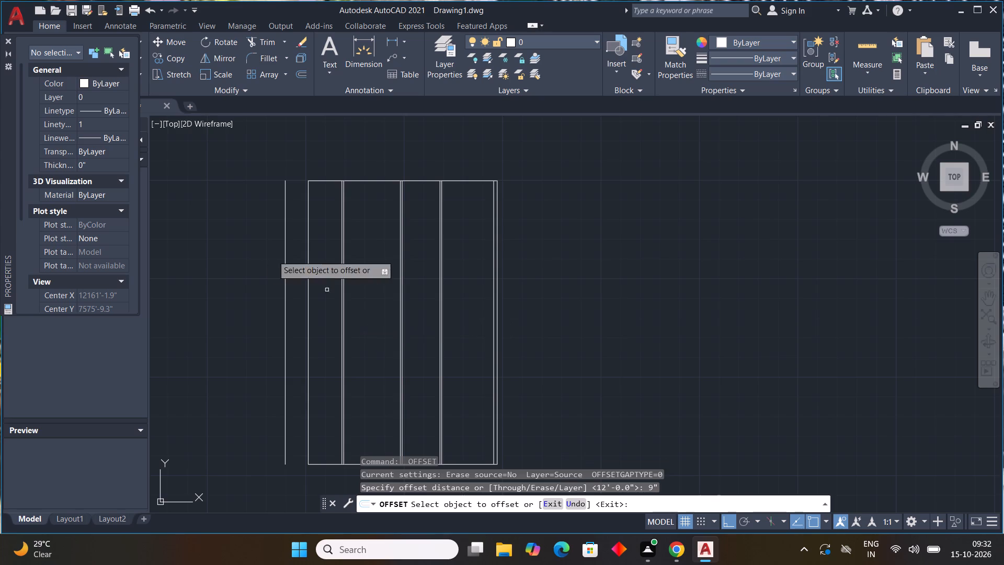
{"action": "left_click", "coordinate": [282, 296]}
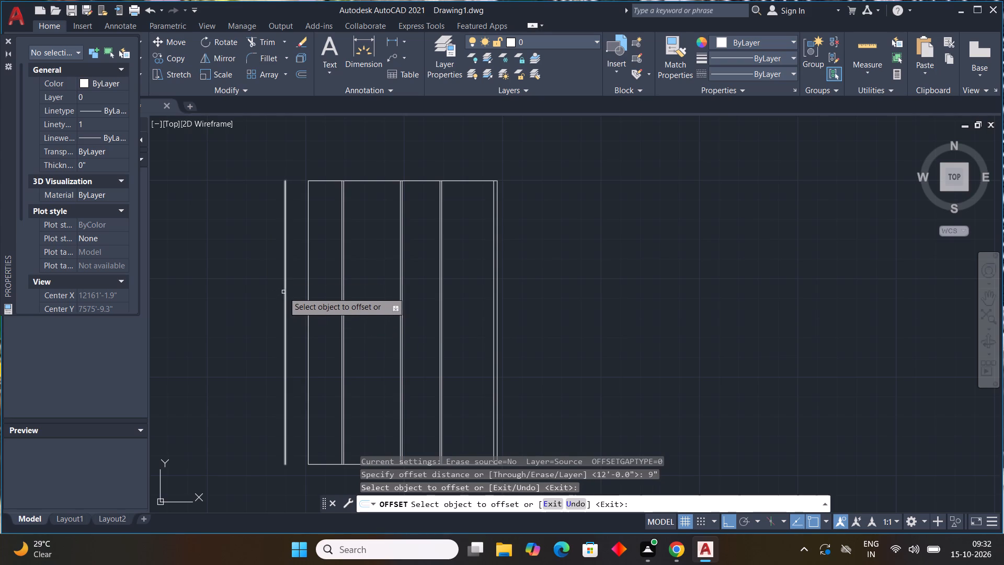
{"action": "left_click", "coordinate": [286, 291]}
{"action": "left_click", "coordinate": [250, 284]}
{"action": "key", "text": "Escape"}
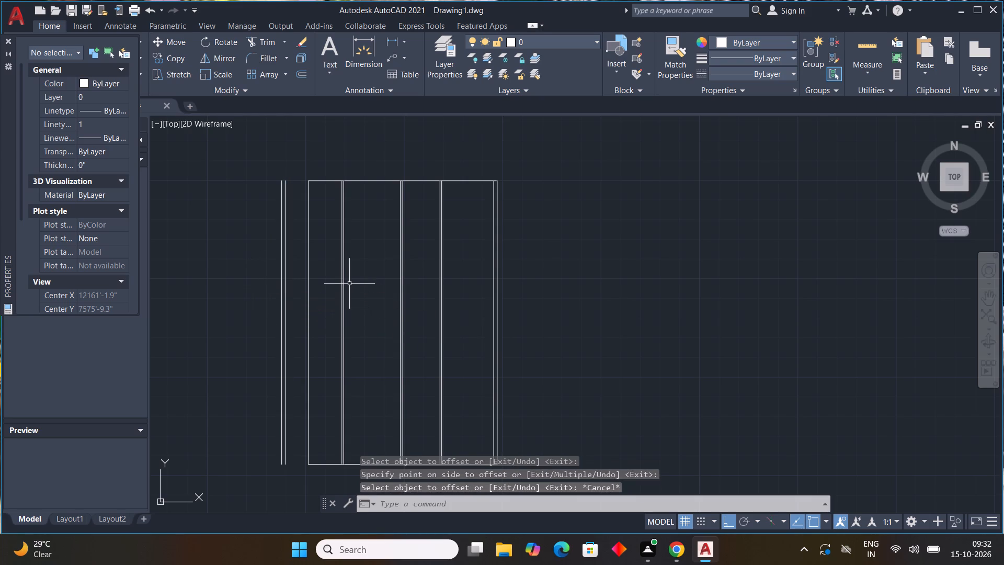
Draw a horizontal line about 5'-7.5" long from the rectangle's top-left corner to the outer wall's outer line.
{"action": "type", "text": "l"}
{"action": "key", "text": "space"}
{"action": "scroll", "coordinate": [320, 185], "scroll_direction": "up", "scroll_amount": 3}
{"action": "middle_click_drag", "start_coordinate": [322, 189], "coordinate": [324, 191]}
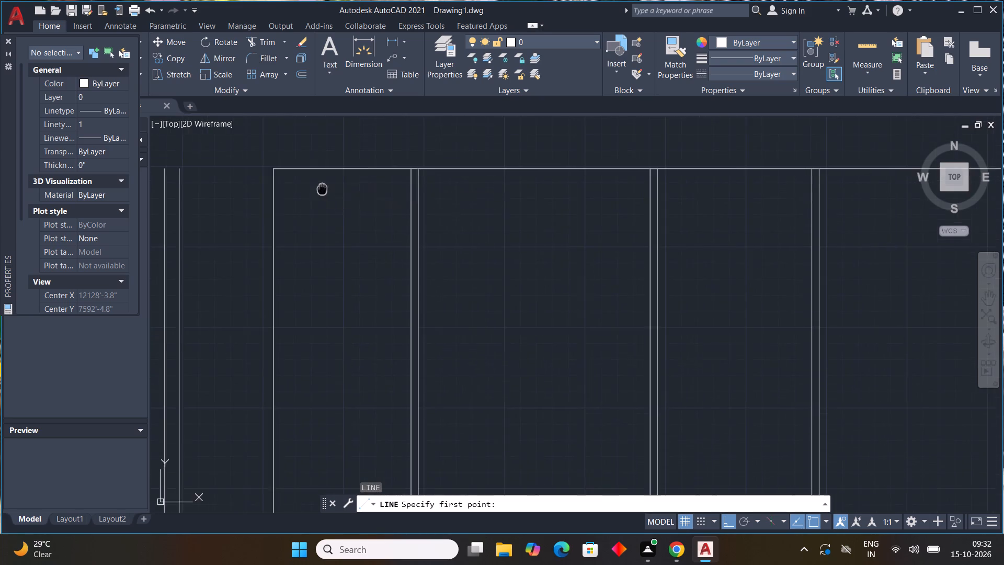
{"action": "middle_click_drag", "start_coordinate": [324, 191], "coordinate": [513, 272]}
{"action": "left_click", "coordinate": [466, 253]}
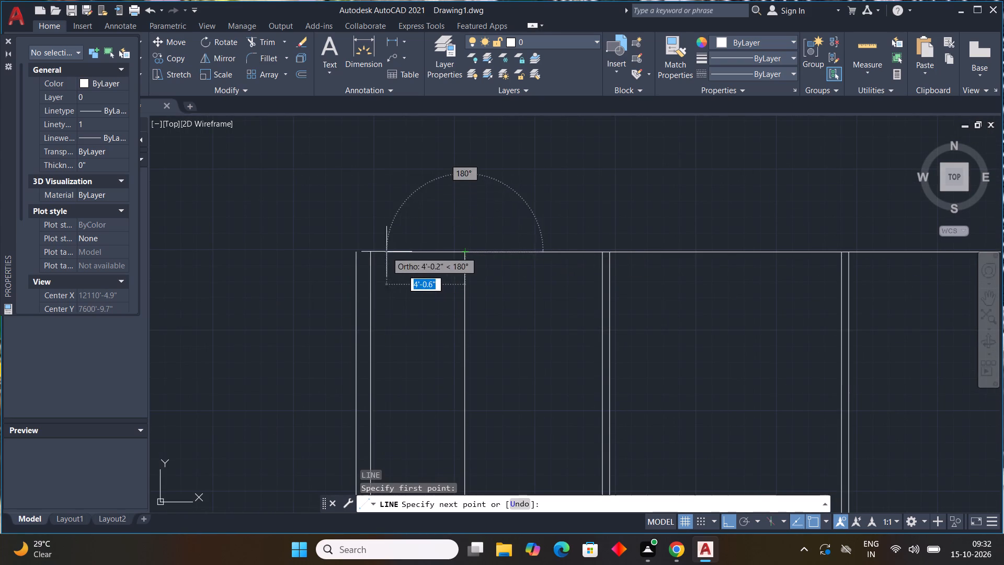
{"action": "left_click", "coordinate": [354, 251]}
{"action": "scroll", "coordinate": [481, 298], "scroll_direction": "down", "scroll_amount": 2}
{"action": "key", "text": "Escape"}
Draw a horizontal line from the rectangle's bottom-left corner to the bottom end of the left outer wall's outer line.
{"action": "scroll", "coordinate": [615, 334], "scroll_direction": "down", "scroll_amount": 1}
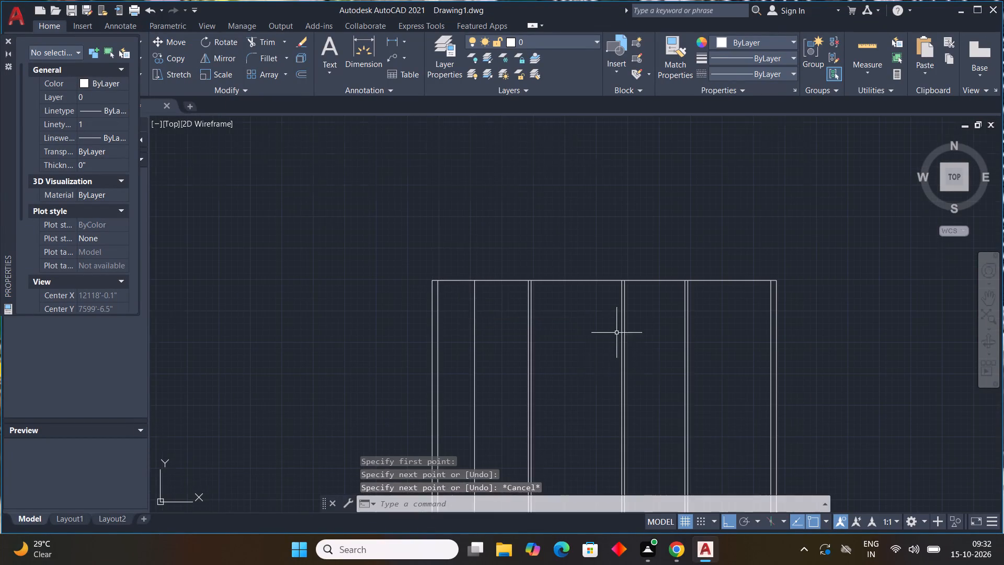
{"action": "scroll", "coordinate": [612, 337], "scroll_direction": "down", "scroll_amount": 2}
{"action": "middle_click_drag", "start_coordinate": [584, 326], "coordinate": [576, 223]}
{"action": "type", "text": "l"}
{"action": "key", "text": "space"}
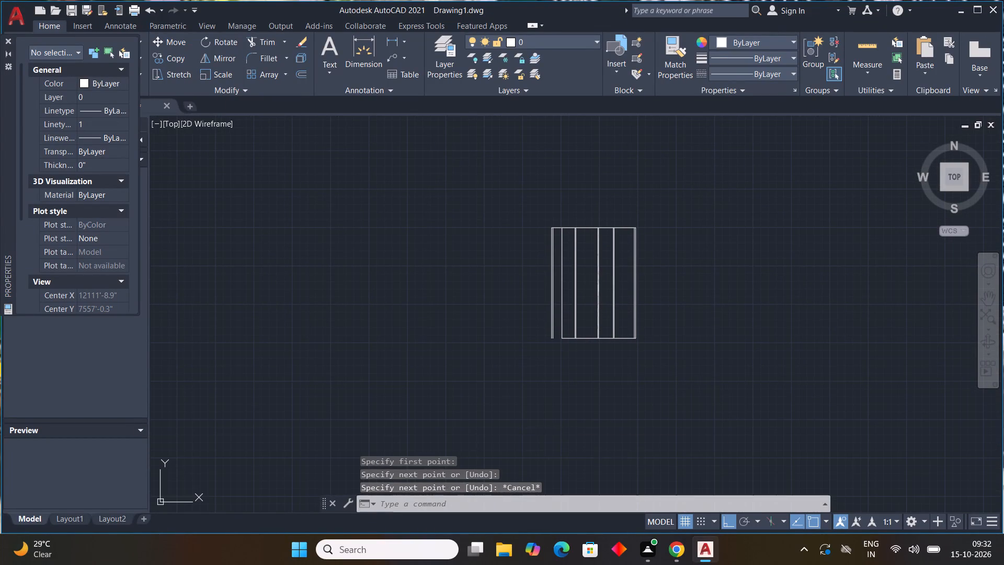
{"action": "scroll", "coordinate": [563, 337], "scroll_direction": "up", "scroll_amount": 5}
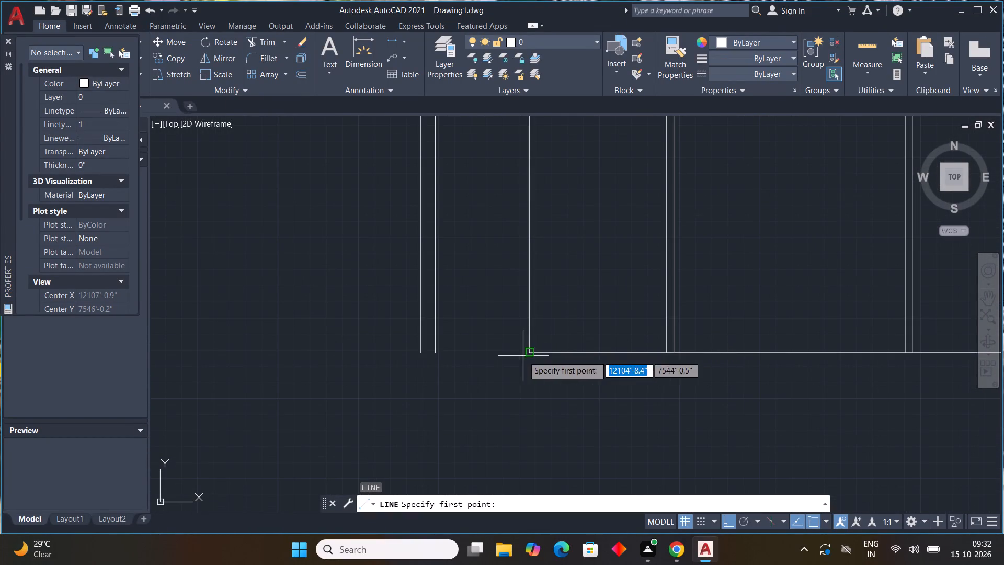
{"action": "left_click_drag", "start_coordinate": [532, 351], "coordinate": [524, 349]}
{"action": "left_click", "coordinate": [419, 353]}
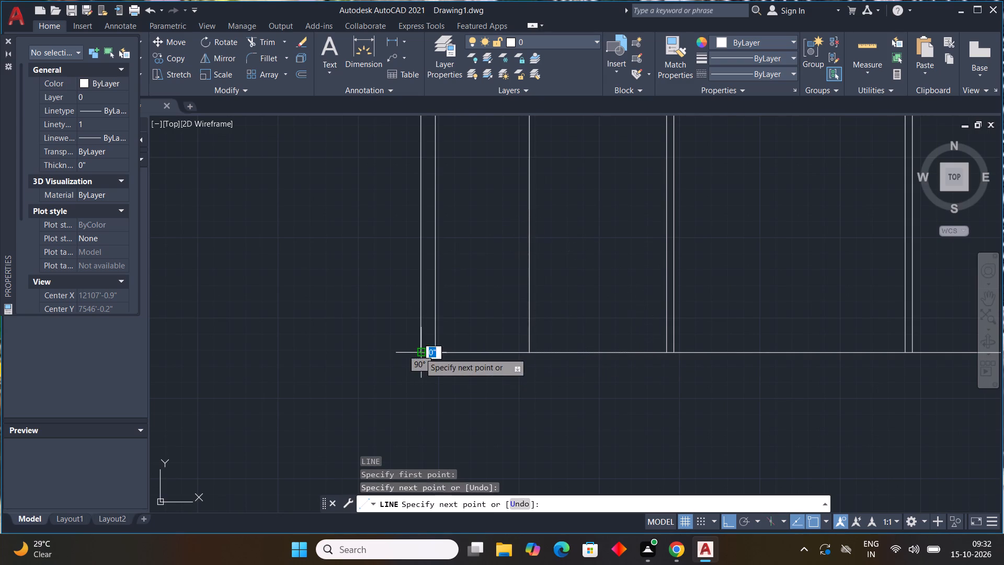
{"action": "key", "text": "Escape"}
Delete the rectangle's original left edge, between the new left outer wall and the third partition wall.
{"action": "scroll", "coordinate": [421, 351], "scroll_direction": "down", "scroll_amount": 4}
{"action": "middle_click_drag", "start_coordinate": [475, 307], "coordinate": [446, 438]}
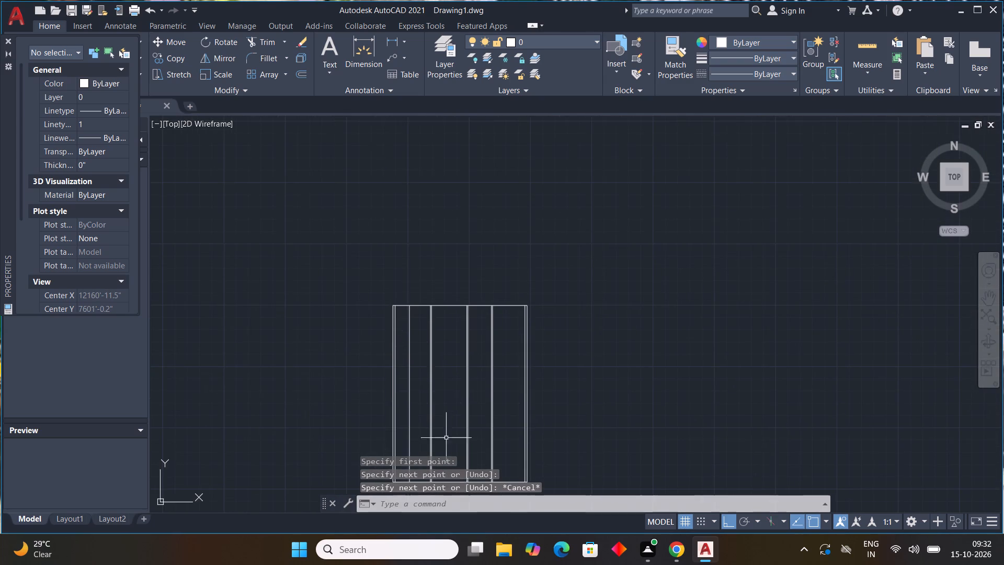
{"action": "scroll", "coordinate": [416, 307], "scroll_direction": "up", "scroll_amount": 5}
{"action": "scroll", "coordinate": [416, 301], "scroll_direction": "down", "scroll_amount": 5}
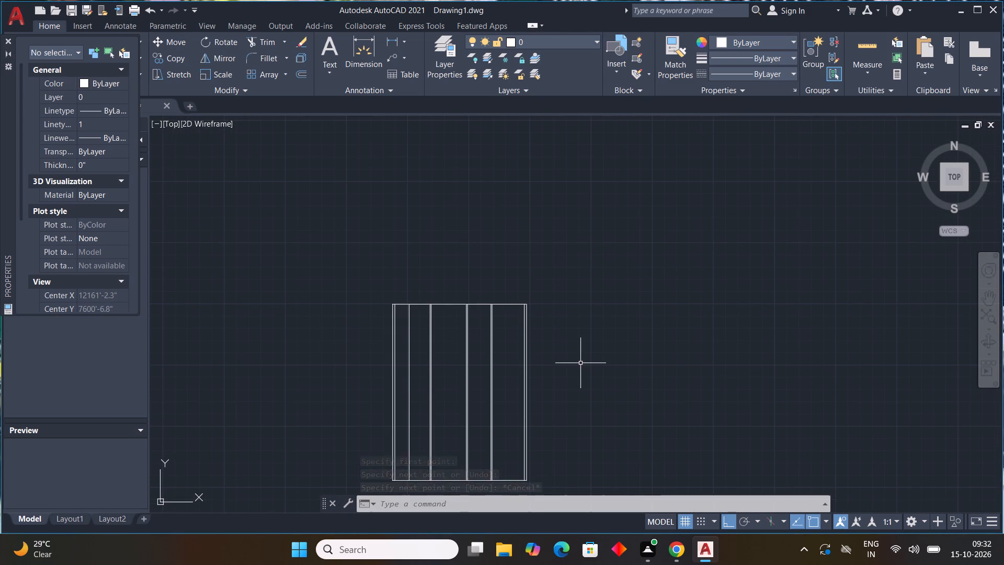
{"action": "scroll", "coordinate": [578, 364], "scroll_direction": "up", "scroll_amount": 1}
{"action": "left_click", "coordinate": [306, 375]}
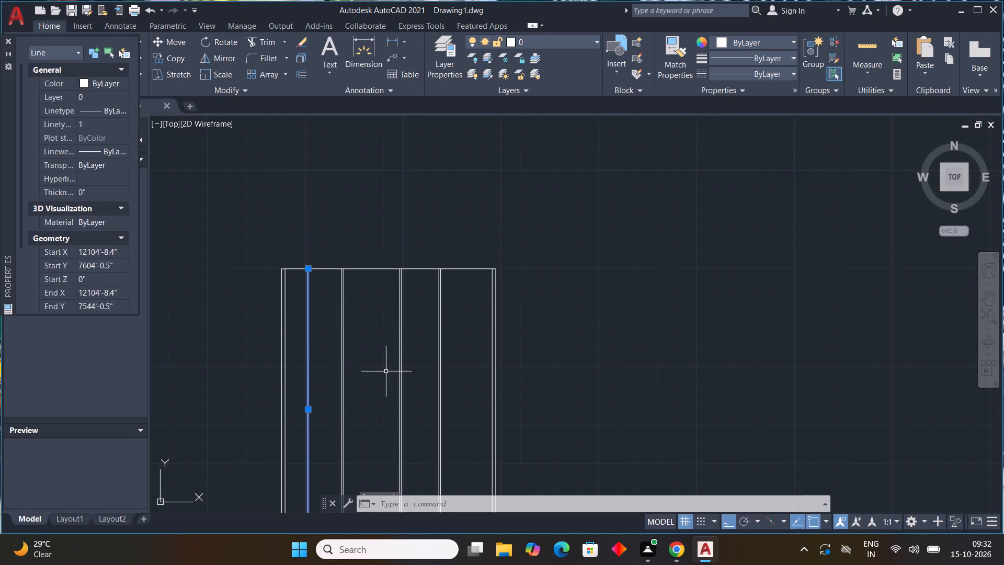
{"action": "key", "text": "Delete"}
Offset the plan's long top edge 9" downward to form the top outer wall.
{"action": "type", "text": "off"}
{"action": "key", "text": "space"}
{"action": "key", "text": "9"}
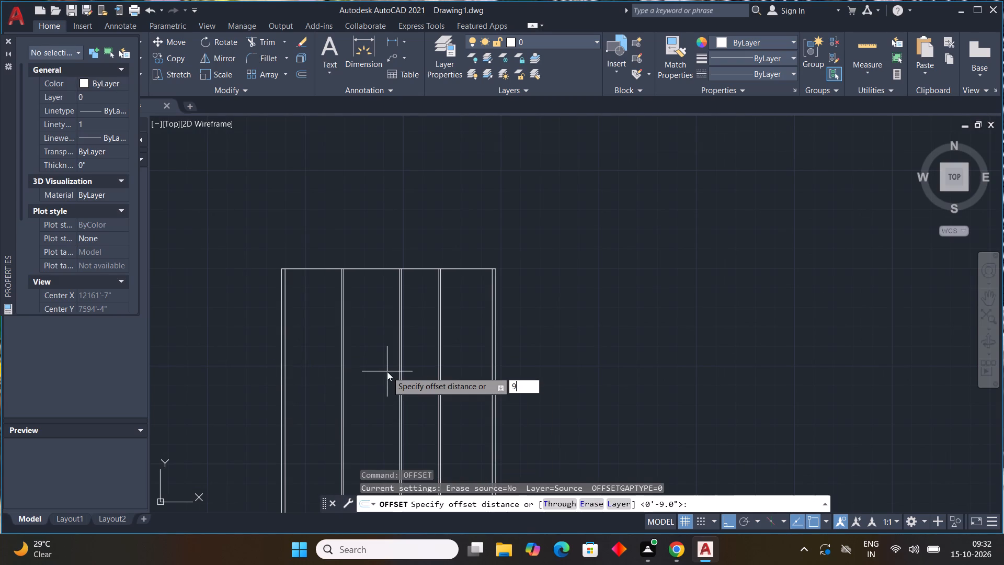
{"action": "key", "text": "shift+quotedbl"}
{"action": "key", "text": "Return"}
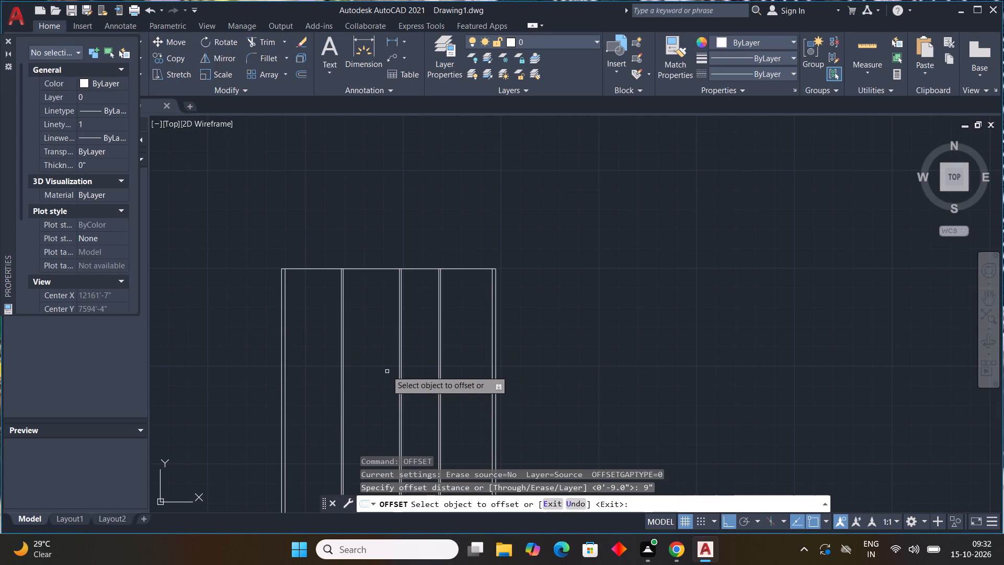
{"action": "left_click", "coordinate": [372, 268]}
{"action": "left_click_drag", "start_coordinate": [372, 285], "coordinate": [373, 293]}
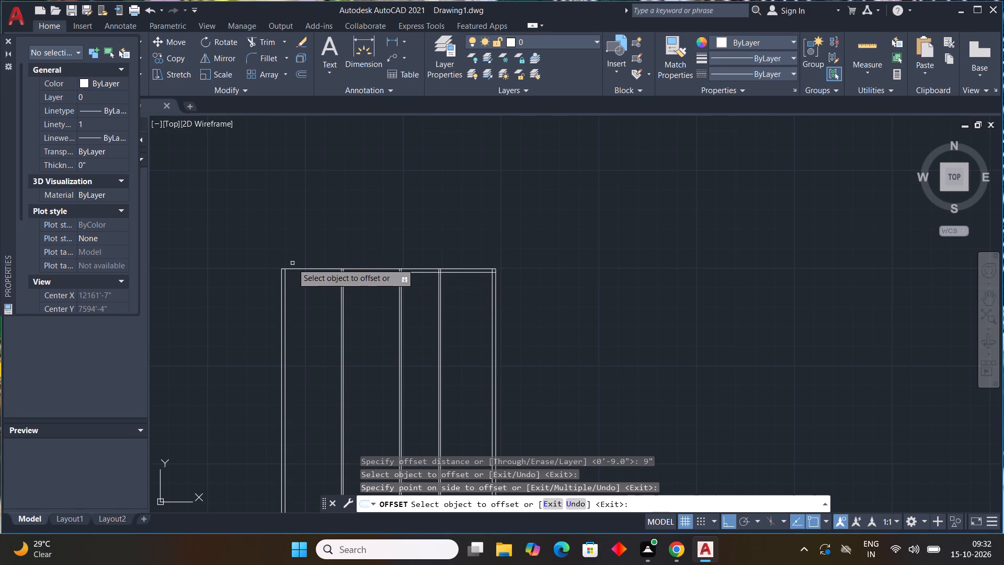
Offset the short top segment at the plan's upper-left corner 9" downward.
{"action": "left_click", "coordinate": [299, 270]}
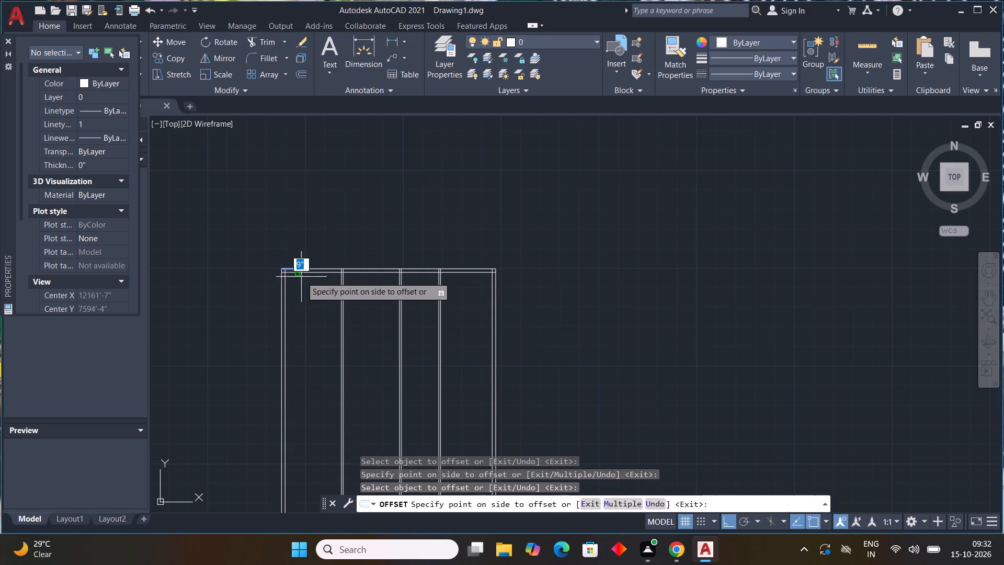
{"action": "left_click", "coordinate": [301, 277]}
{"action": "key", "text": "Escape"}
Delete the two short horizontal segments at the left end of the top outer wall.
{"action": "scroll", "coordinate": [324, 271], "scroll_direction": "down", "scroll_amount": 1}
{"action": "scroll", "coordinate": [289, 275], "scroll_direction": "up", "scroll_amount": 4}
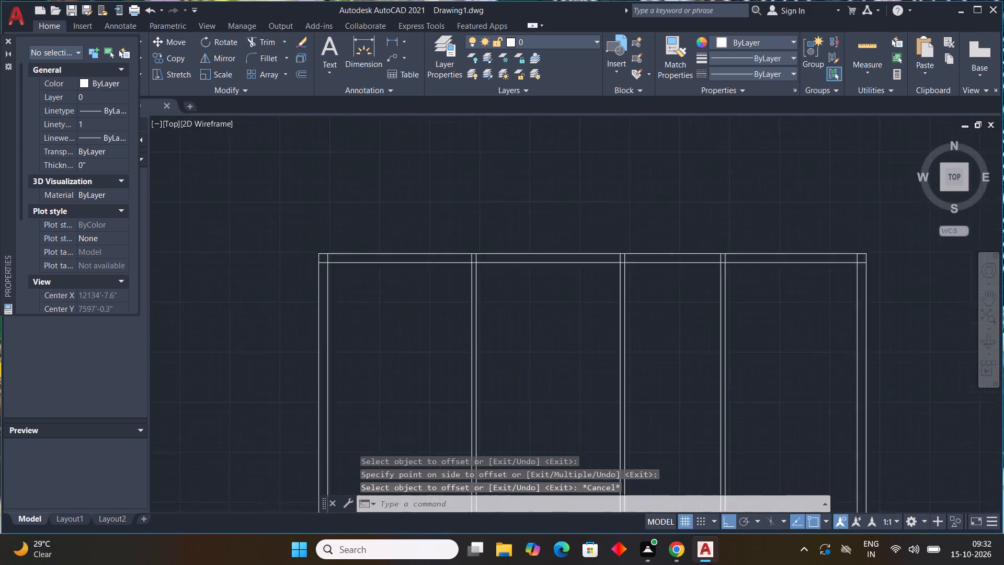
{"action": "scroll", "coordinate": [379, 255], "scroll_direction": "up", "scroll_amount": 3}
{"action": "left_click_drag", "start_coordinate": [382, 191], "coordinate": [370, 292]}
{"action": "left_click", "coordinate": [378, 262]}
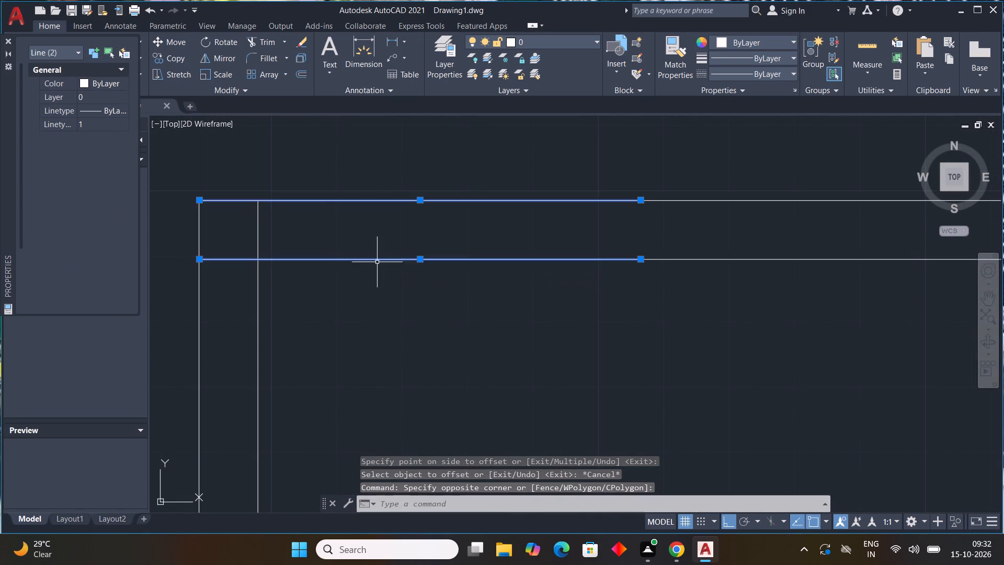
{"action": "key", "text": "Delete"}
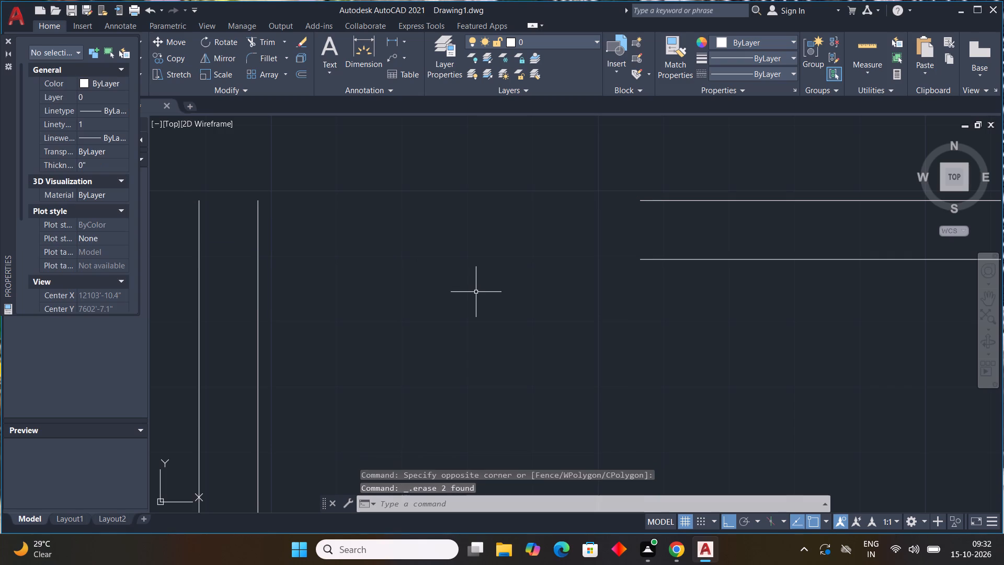
Extend the top wall's lower line to the left wall's inner line and its upper line to the left wall's outer line.
{"action": "type", "text": "ex"}
{"action": "key", "text": "space"}
{"action": "scroll", "coordinate": [474, 293], "scroll_direction": "up", "scroll_amount": 1}
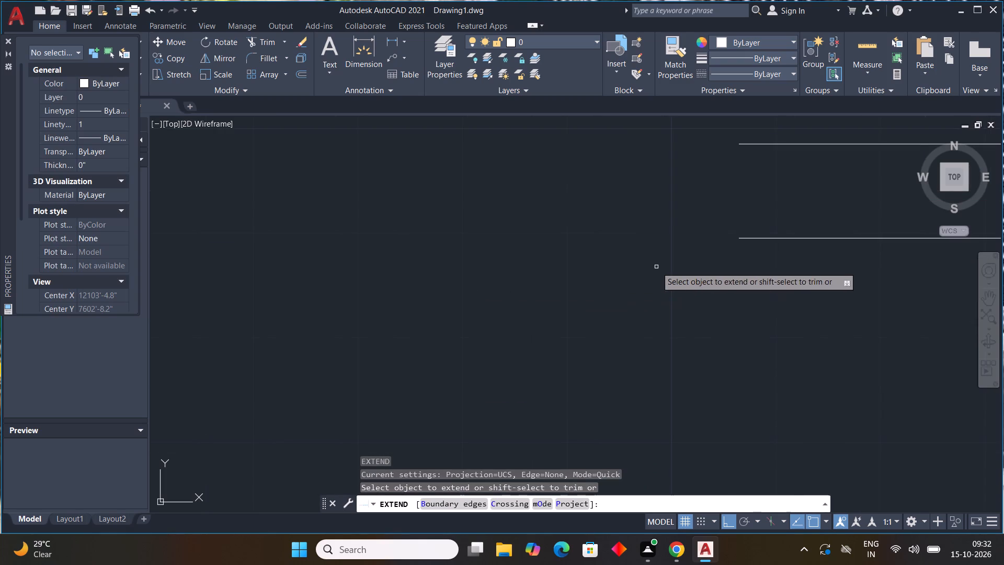
{"action": "scroll", "coordinate": [625, 267], "scroll_direction": "down", "scroll_amount": 4}
{"action": "left_click", "coordinate": [652, 269]}
{"action": "left_click", "coordinate": [651, 256]}
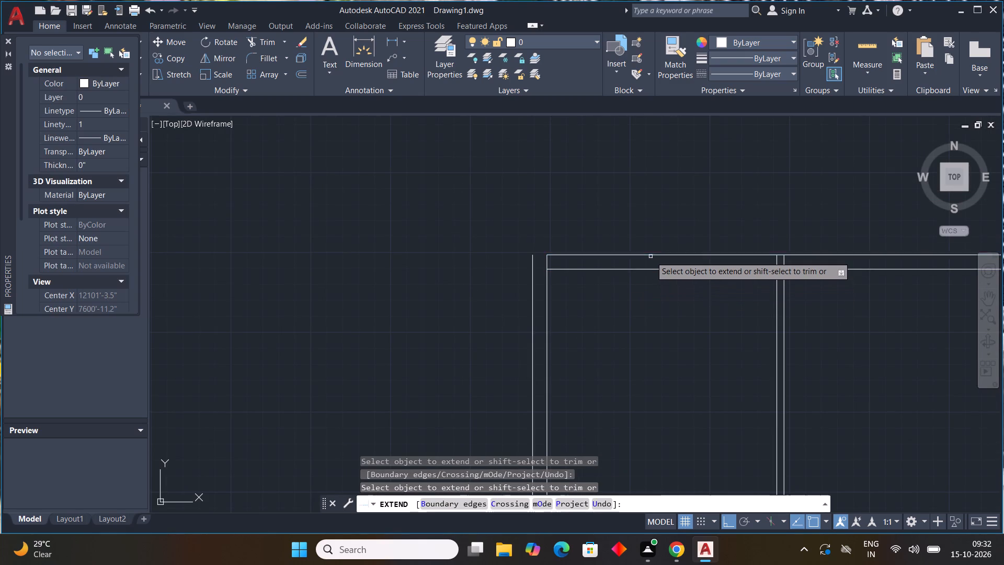
{"action": "left_click", "coordinate": [560, 255]}
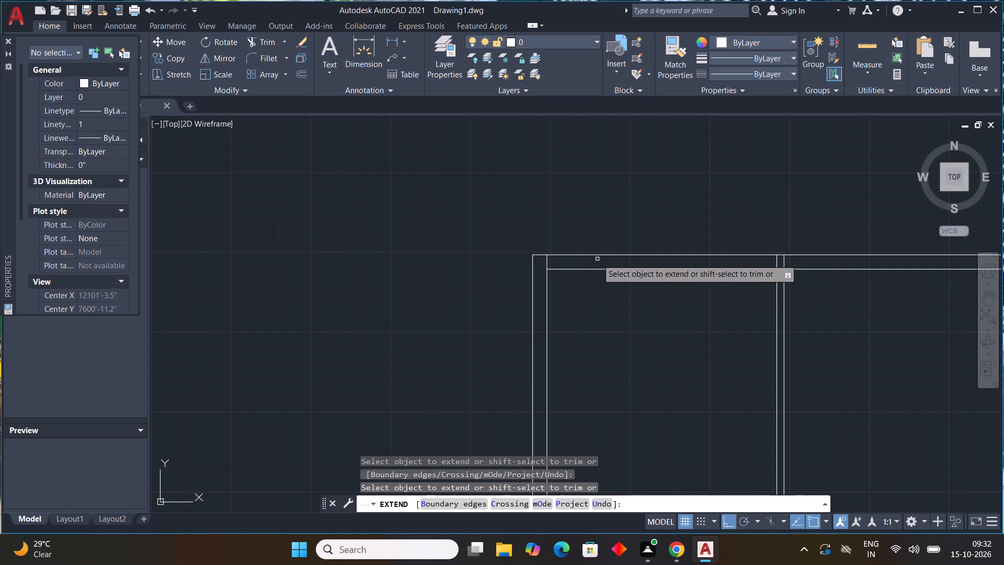
{"action": "key", "text": "Escape"}
Offset the top outer wall's inner line 12'0" downward into the plan.
{"action": "scroll", "coordinate": [597, 366], "scroll_direction": "down", "scroll_amount": 2}
{"action": "middle_click_drag", "start_coordinate": [613, 360], "coordinate": [526, 361]}
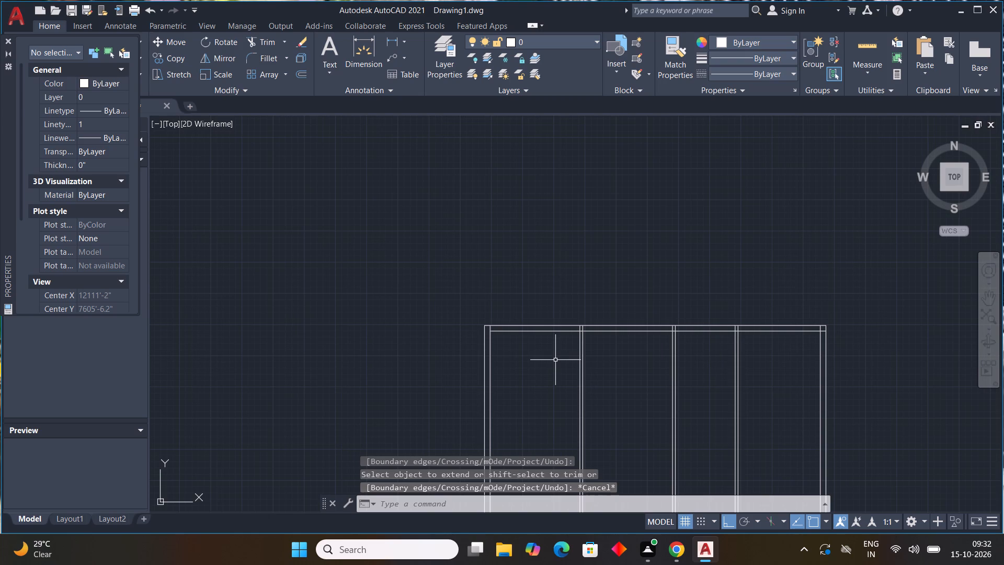
{"action": "key", "text": "Escape"}
{"action": "key", "text": "Escape"}
{"action": "key", "text": "Escape"}
{"action": "key", "text": "Escape"}
{"action": "key", "text": "Escape"}
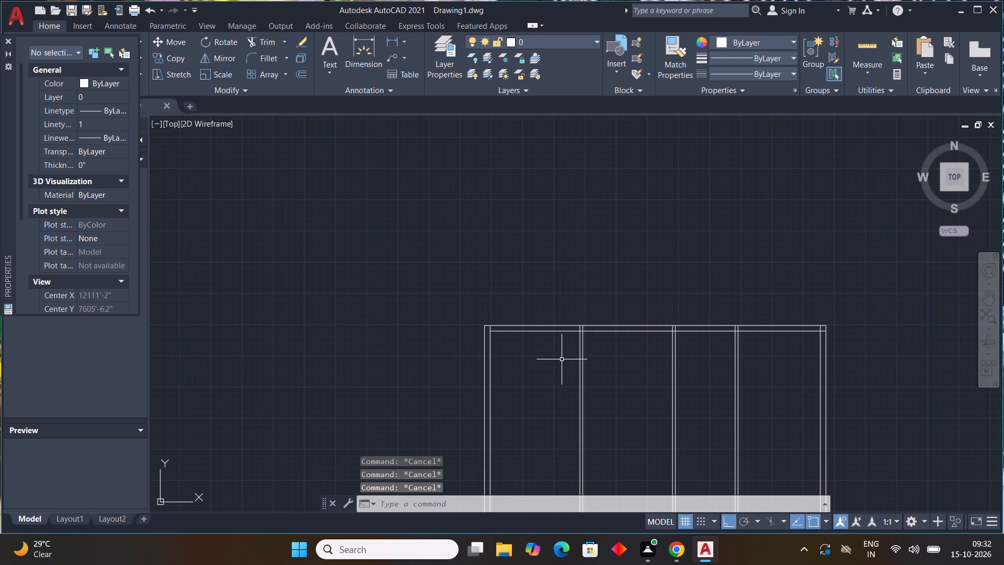
{"action": "type", "text": "off"}
{"action": "key", "text": "space"}
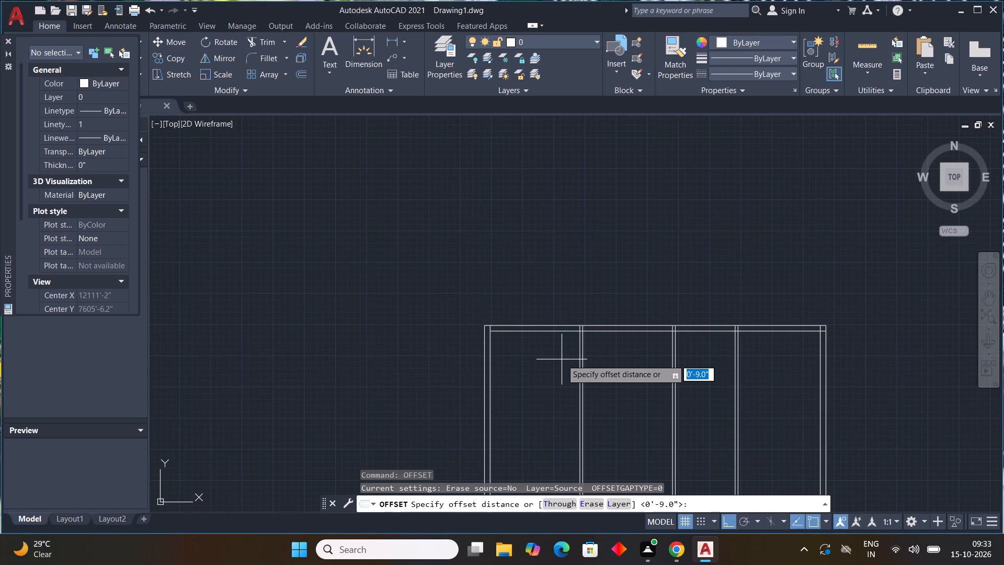
{"action": "type", "text": "12'0"}
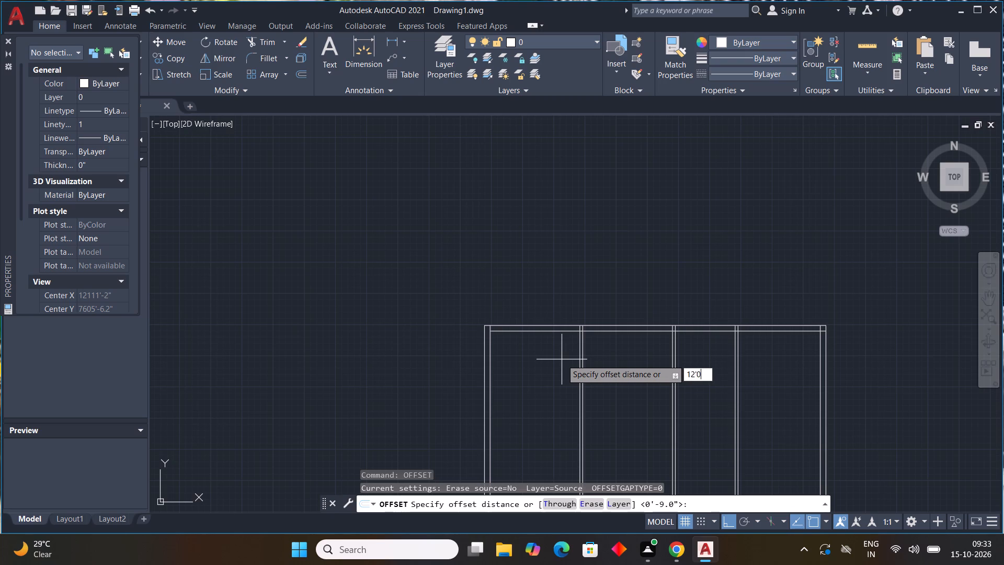
{"action": "key", "text": "shift+quotedbl"}
{"action": "key", "text": "space"}
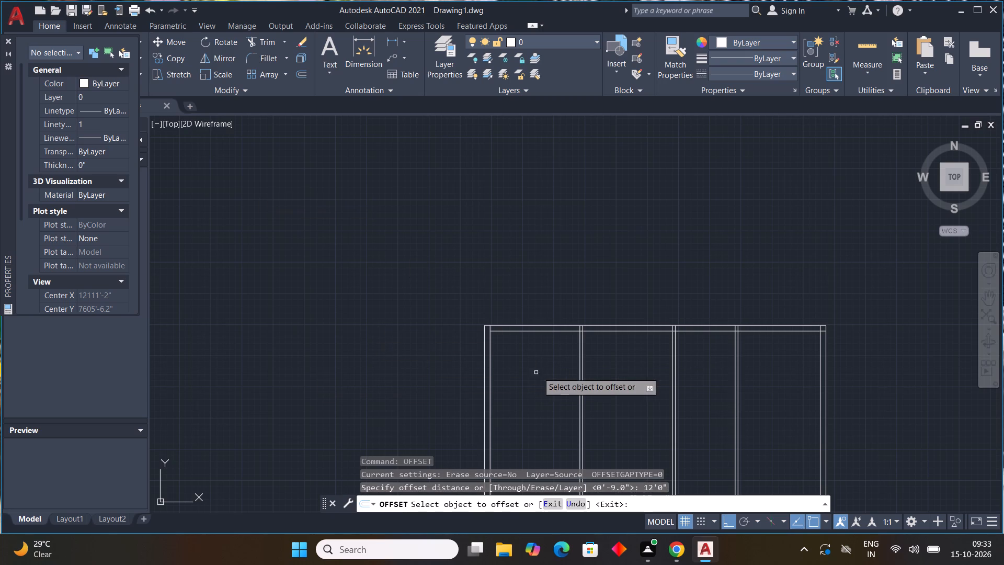
{"action": "left_click_drag", "start_coordinate": [518, 331], "coordinate": [518, 343]}
{"action": "left_click", "coordinate": [519, 435]}
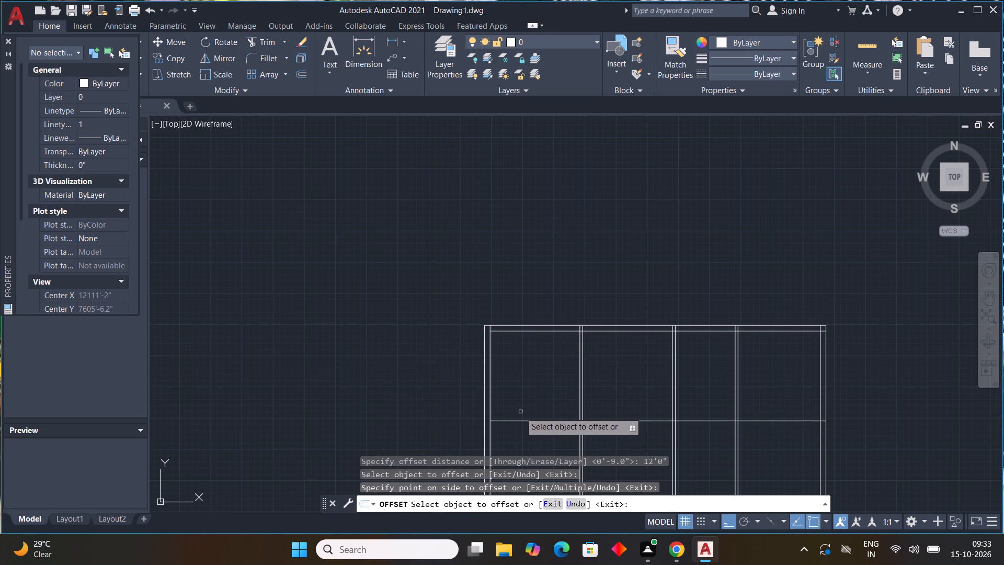
Offset the horizontal line below the top row of rooms 4.5" downward to form a partition wall.
{"action": "middle_click_drag", "start_coordinate": [520, 412], "coordinate": [487, 302]}
{"action": "key", "text": "Escape"}
{"action": "key", "text": "space"}
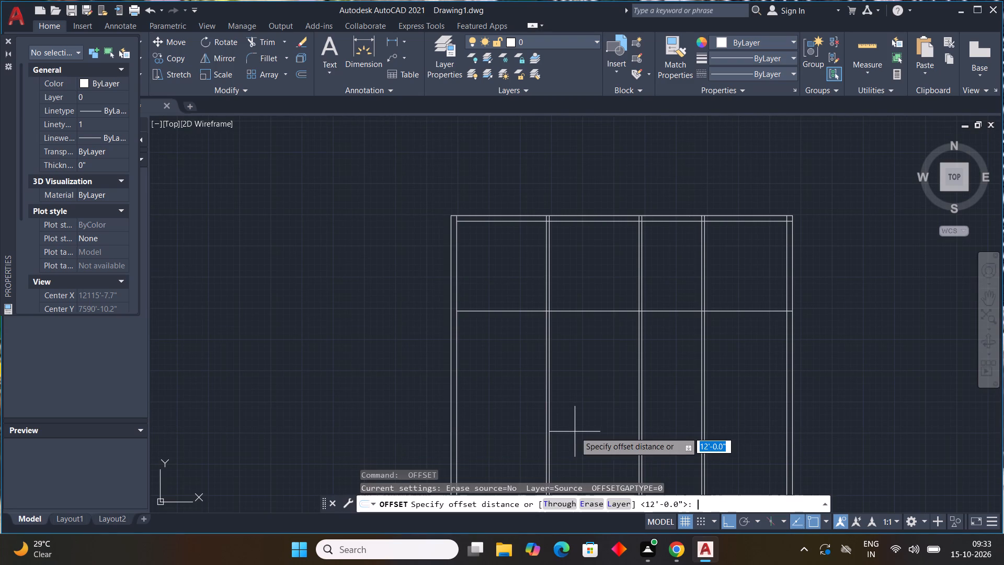
{"action": "type", "text": "4.5"}
{"action": "key", "text": "shift+quotedbl"}
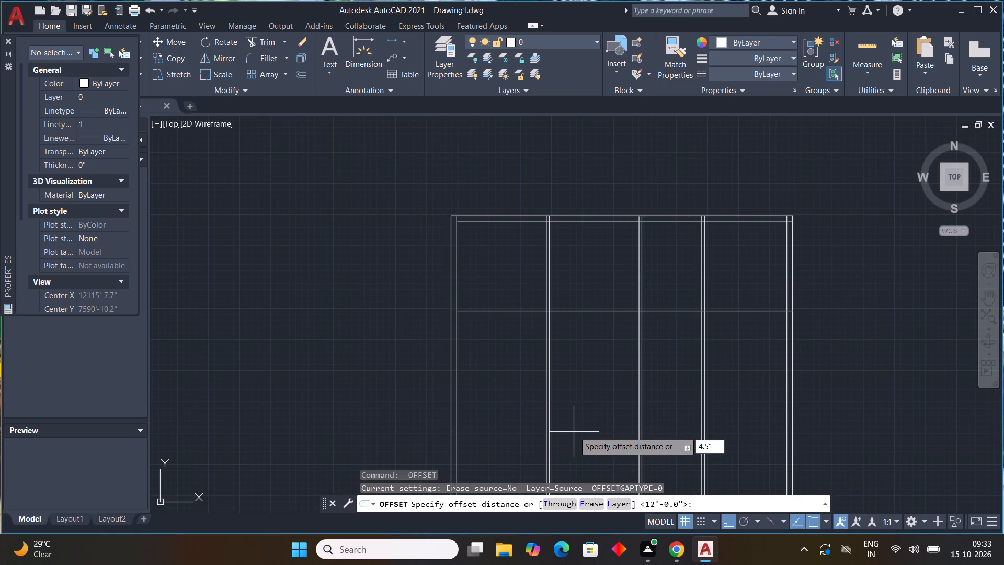
{"action": "key", "text": "Return"}
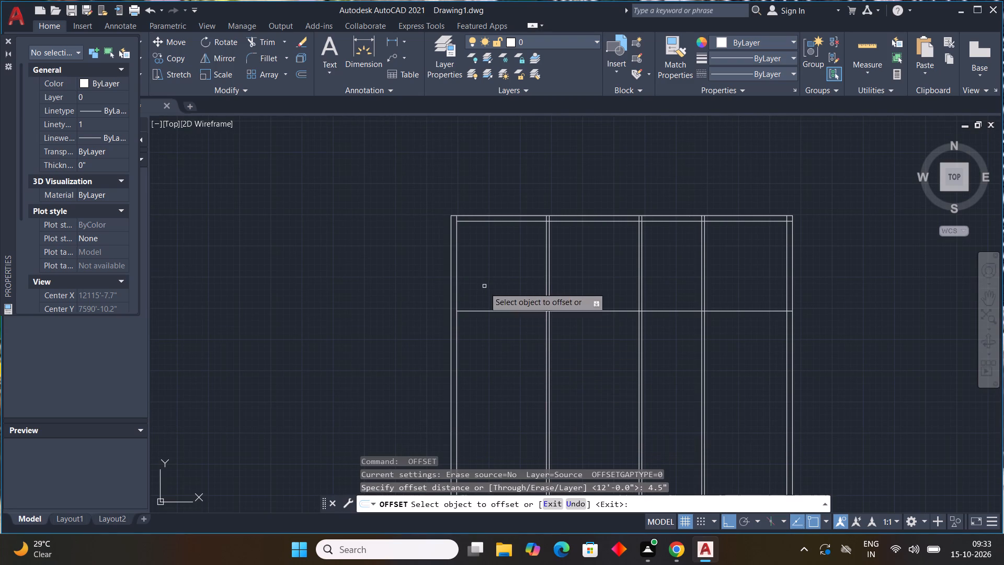
{"action": "left_click_drag", "start_coordinate": [497, 312], "coordinate": [499, 332]}
{"action": "left_click", "coordinate": [500, 366]}
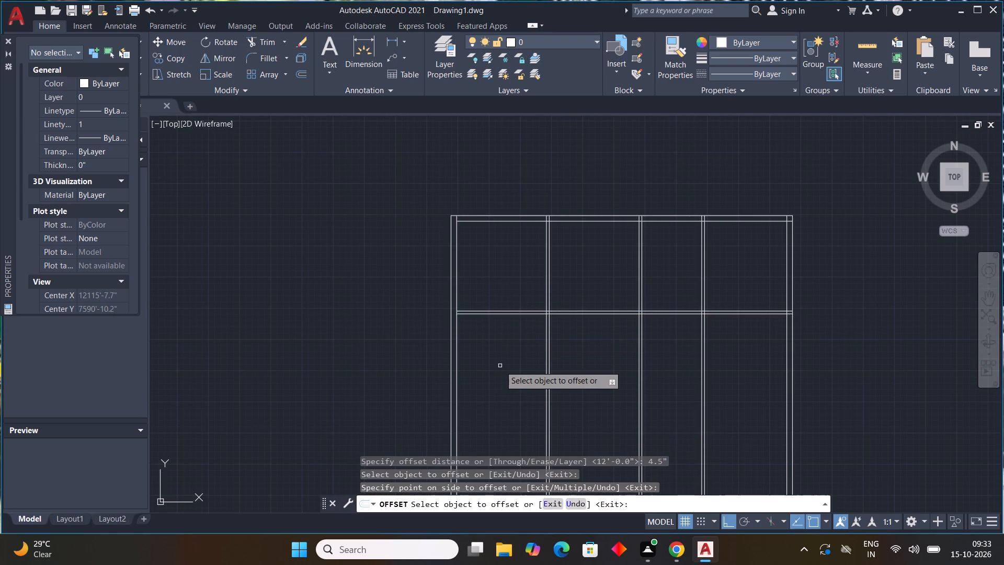
{"action": "key", "text": "Escape"}
{"action": "key", "text": "Escape"}
{"action": "key", "text": "Escape"}
{"action": "key", "text": "Escape"}
{"action": "key", "text": "Escape"}
{"action": "key", "text": "Escape"}
{"action": "key", "text": "Escape"}
{"action": "key", "text": "Escape"}
{"action": "key", "text": "Escape"}
{"action": "key", "text": "Escape"}
{"action": "key", "text": "Escape"}
{"action": "key", "text": "Escape"}
{"action": "key", "text": "Escape"}
{"action": "key", "text": "Escape"}
{"action": "key", "text": "Escape"}
{"action": "key", "text": "Escape"}
{"action": "key", "text": "Escape"}
{"action": "key", "text": "Escape"}
{"action": "key", "text": "Escape"}
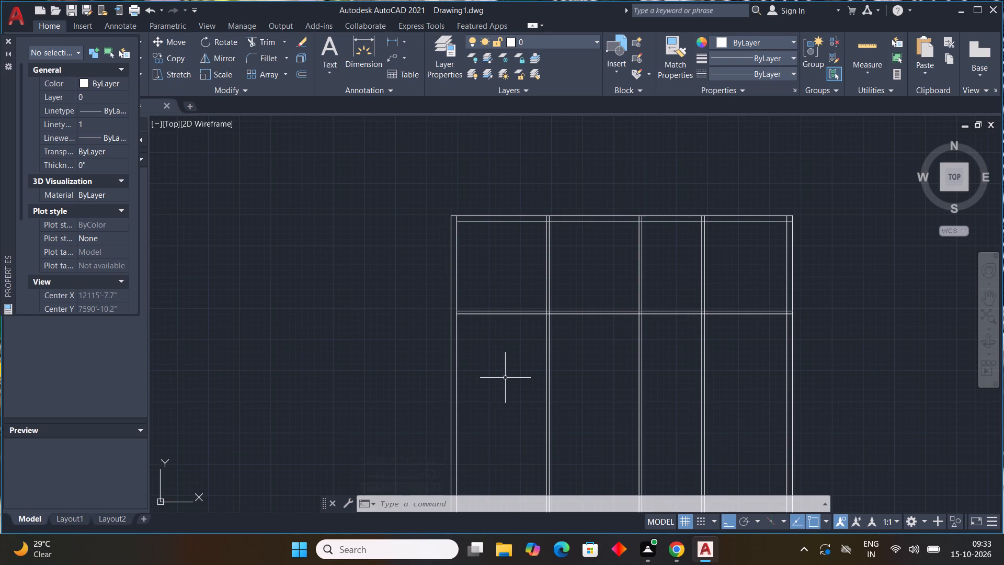
Offset the horizontal partition wall's lower line 6'0" downward.
{"action": "type", "text": "off"}
{"action": "key", "text": "space"}
{"action": "type", "text": "6'0"}
{"action": "key", "text": "shift+quotedbl"}
{"action": "key", "text": "Return"}
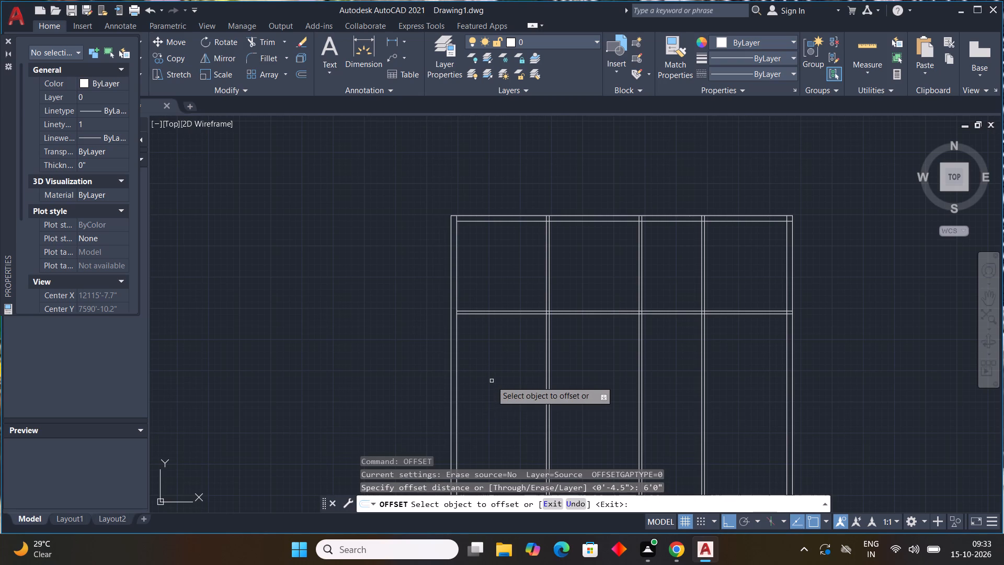
{"action": "left_click_drag", "start_coordinate": [484, 314], "coordinate": [486, 319]}
{"action": "left_click", "coordinate": [479, 379]}
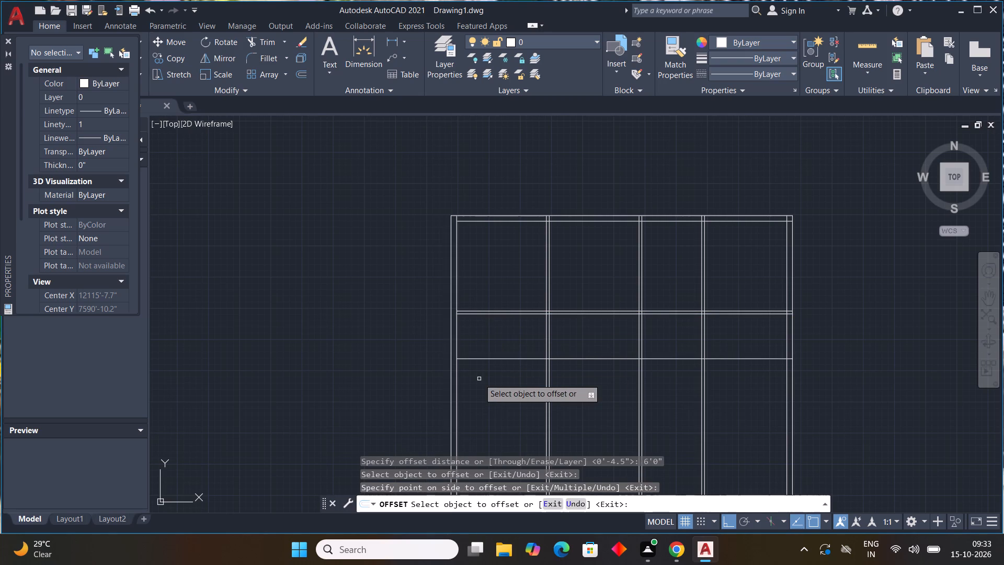
{"action": "key", "text": "Escape"}
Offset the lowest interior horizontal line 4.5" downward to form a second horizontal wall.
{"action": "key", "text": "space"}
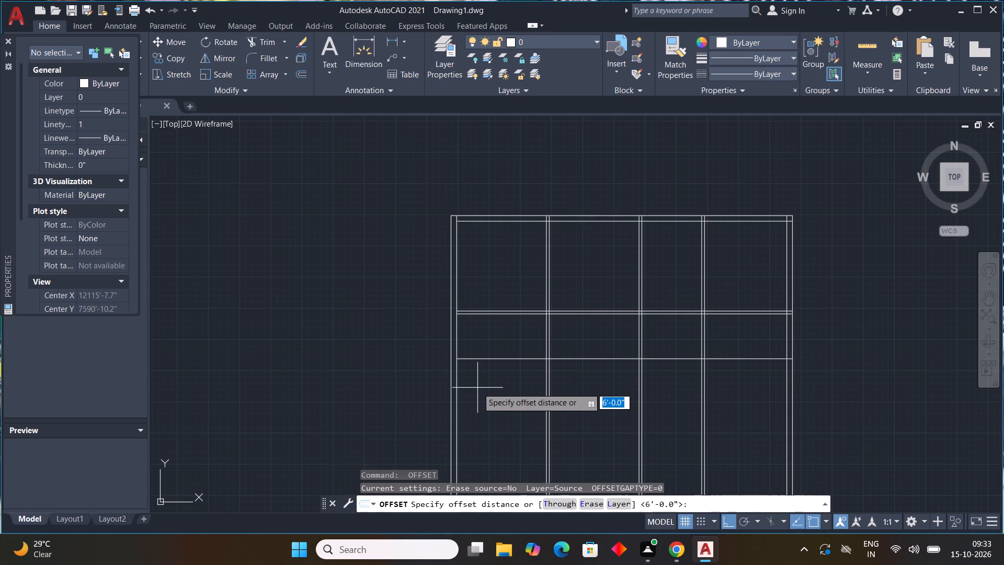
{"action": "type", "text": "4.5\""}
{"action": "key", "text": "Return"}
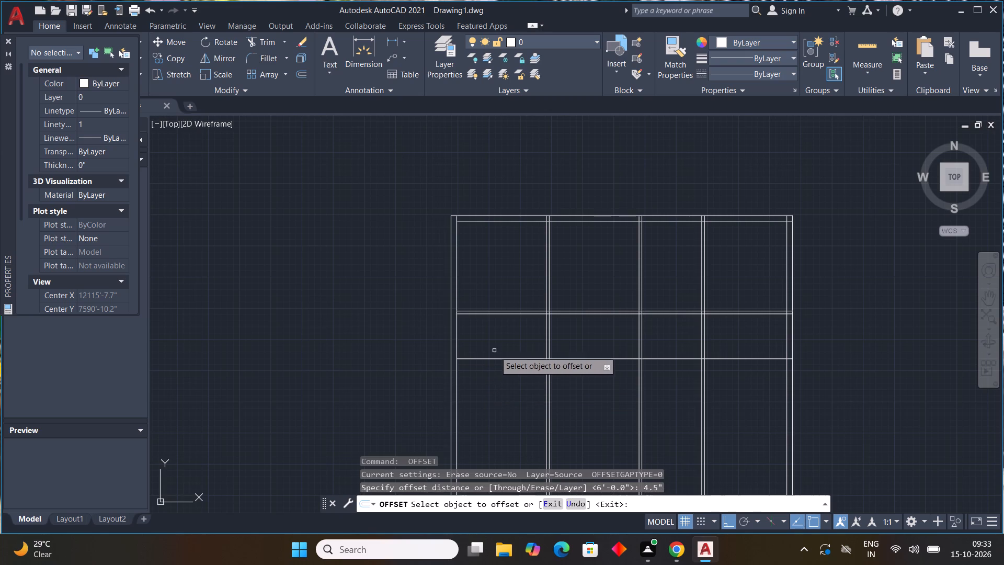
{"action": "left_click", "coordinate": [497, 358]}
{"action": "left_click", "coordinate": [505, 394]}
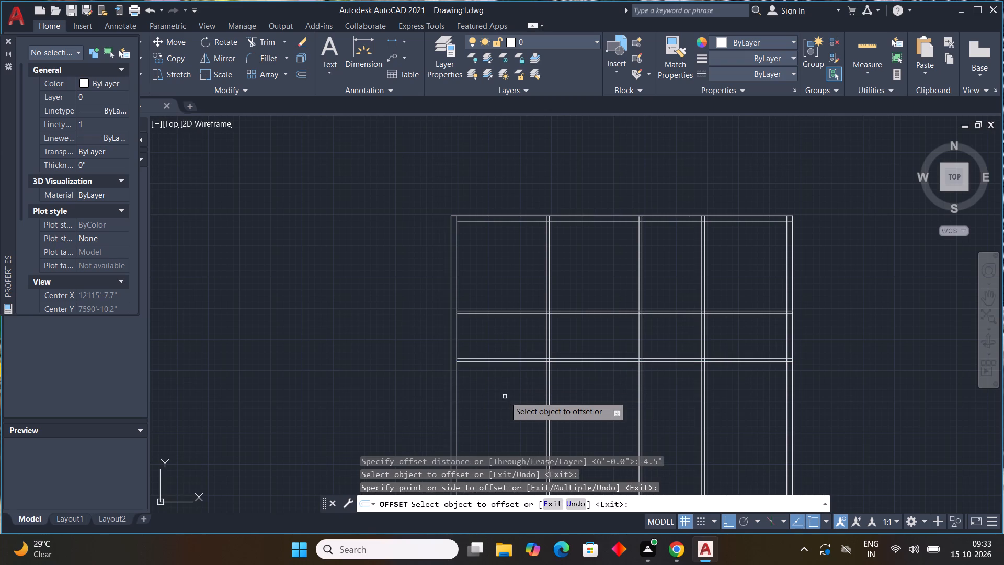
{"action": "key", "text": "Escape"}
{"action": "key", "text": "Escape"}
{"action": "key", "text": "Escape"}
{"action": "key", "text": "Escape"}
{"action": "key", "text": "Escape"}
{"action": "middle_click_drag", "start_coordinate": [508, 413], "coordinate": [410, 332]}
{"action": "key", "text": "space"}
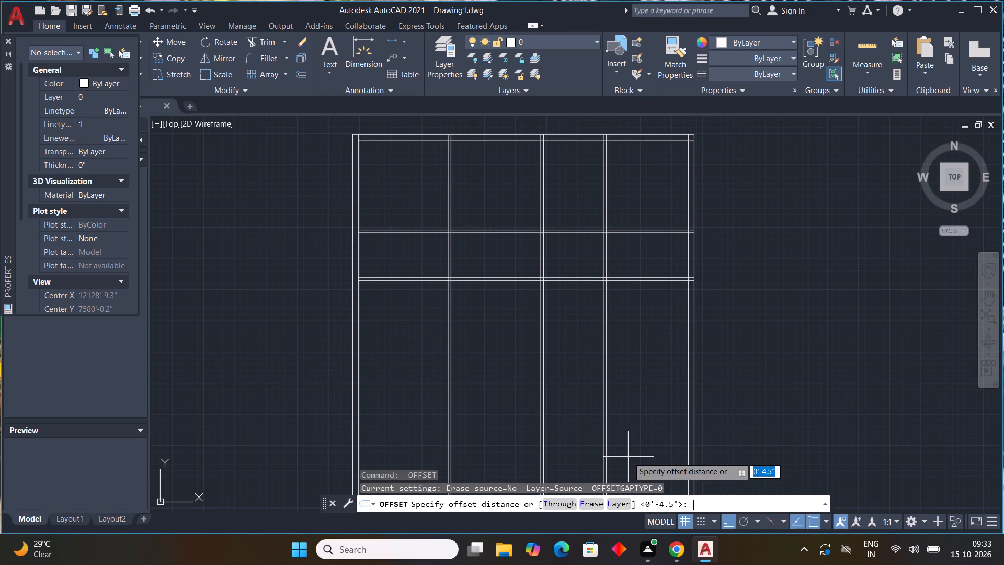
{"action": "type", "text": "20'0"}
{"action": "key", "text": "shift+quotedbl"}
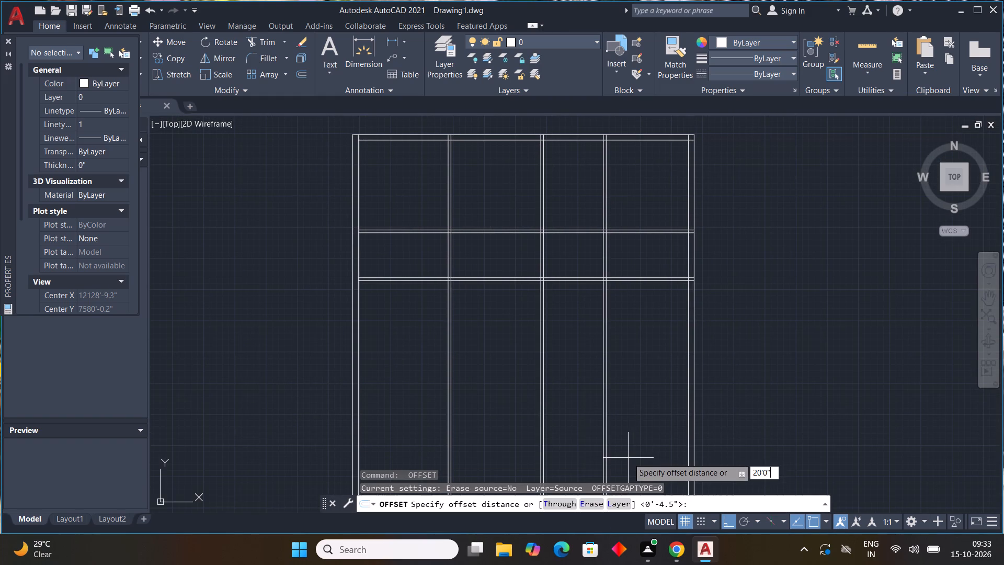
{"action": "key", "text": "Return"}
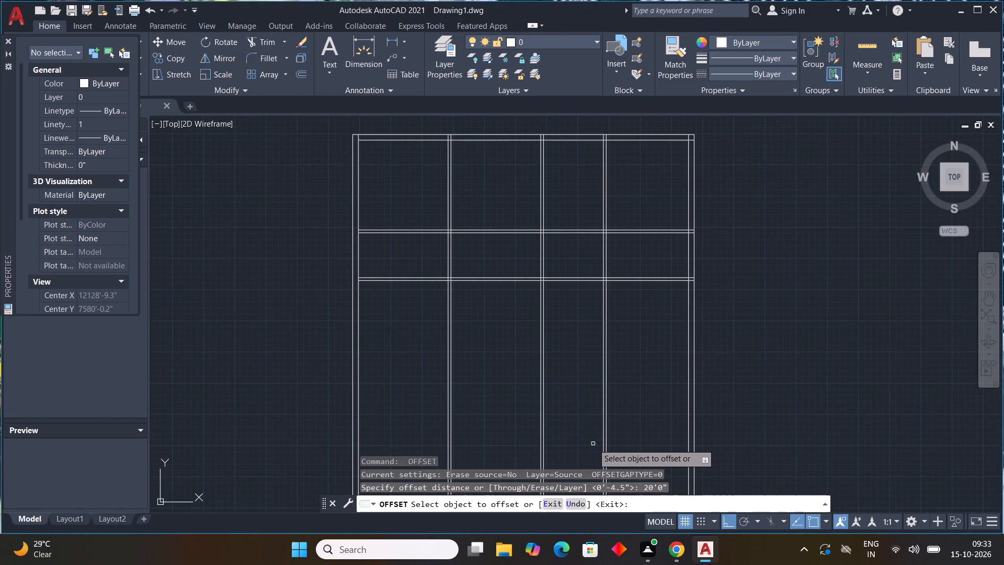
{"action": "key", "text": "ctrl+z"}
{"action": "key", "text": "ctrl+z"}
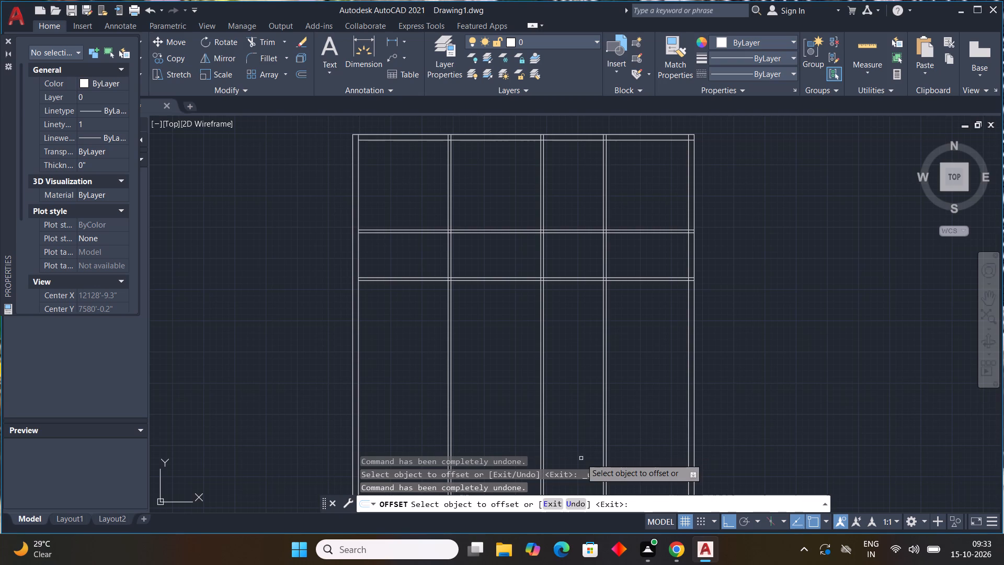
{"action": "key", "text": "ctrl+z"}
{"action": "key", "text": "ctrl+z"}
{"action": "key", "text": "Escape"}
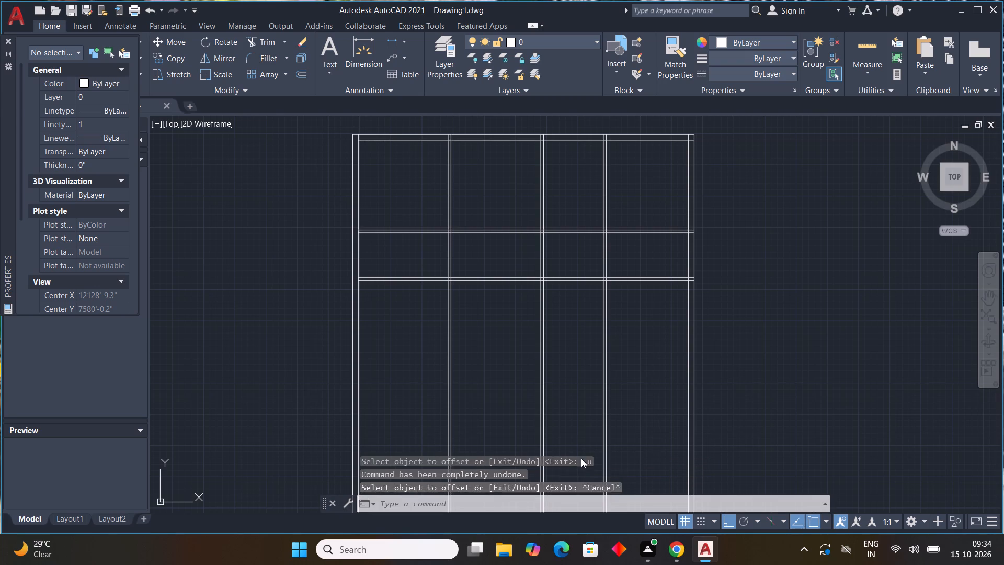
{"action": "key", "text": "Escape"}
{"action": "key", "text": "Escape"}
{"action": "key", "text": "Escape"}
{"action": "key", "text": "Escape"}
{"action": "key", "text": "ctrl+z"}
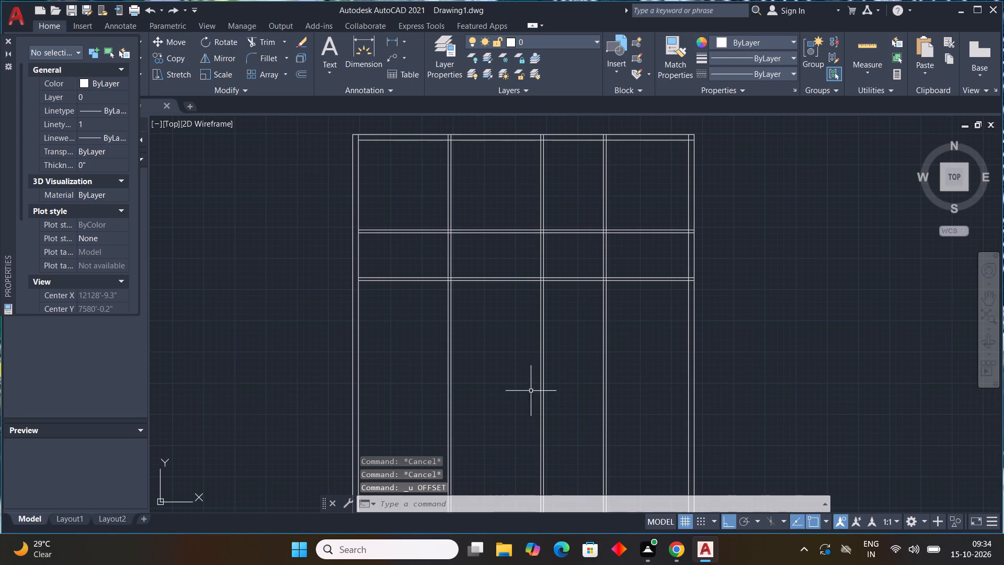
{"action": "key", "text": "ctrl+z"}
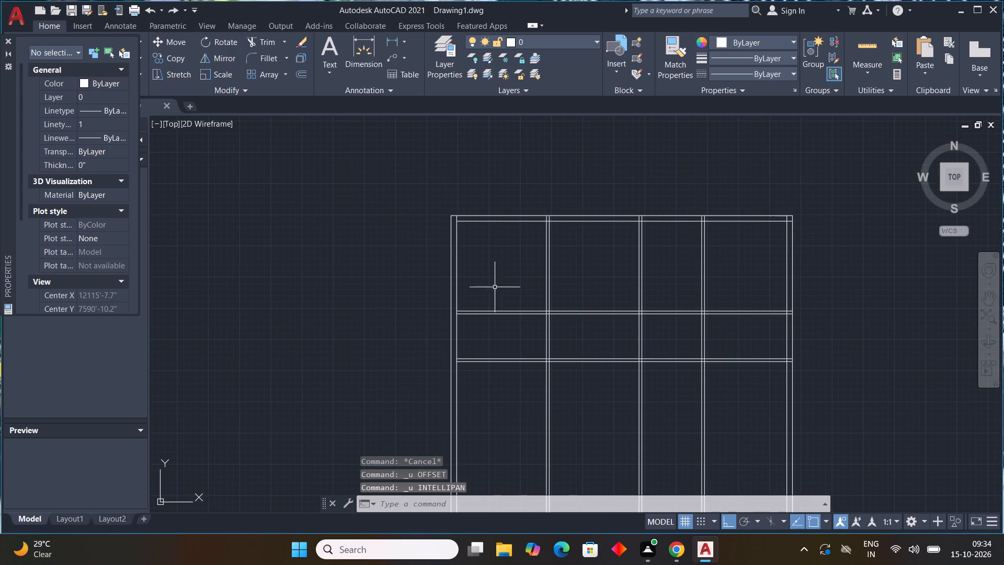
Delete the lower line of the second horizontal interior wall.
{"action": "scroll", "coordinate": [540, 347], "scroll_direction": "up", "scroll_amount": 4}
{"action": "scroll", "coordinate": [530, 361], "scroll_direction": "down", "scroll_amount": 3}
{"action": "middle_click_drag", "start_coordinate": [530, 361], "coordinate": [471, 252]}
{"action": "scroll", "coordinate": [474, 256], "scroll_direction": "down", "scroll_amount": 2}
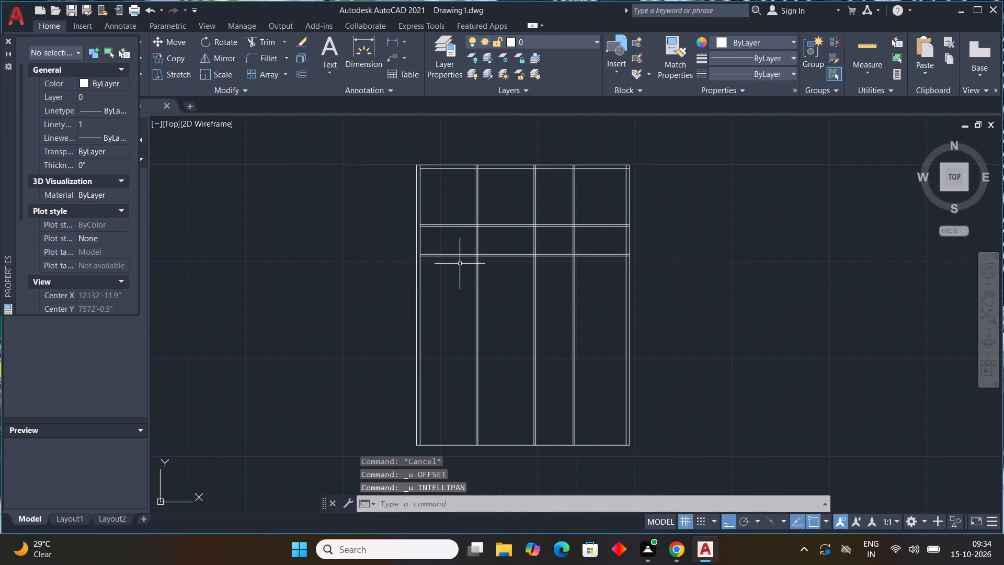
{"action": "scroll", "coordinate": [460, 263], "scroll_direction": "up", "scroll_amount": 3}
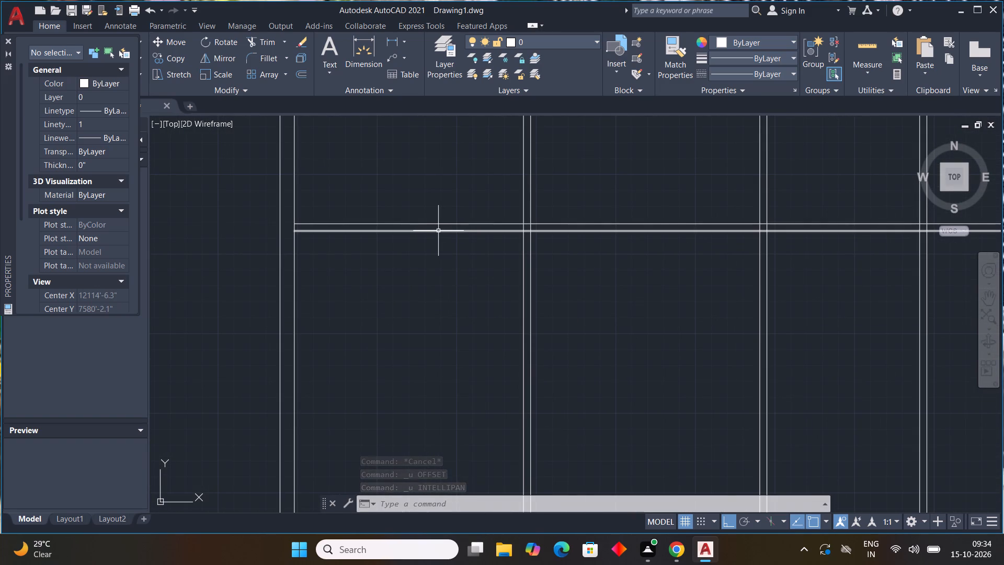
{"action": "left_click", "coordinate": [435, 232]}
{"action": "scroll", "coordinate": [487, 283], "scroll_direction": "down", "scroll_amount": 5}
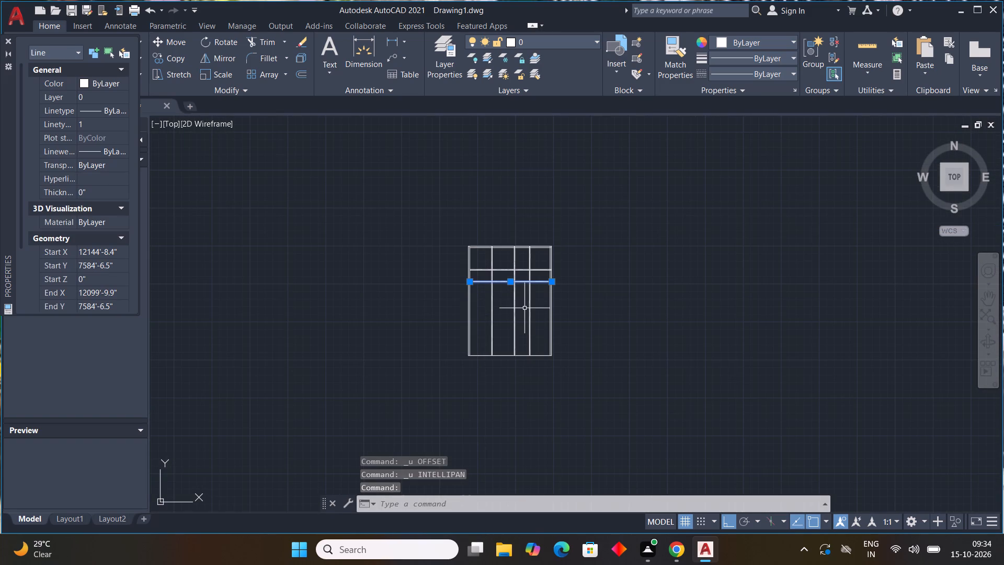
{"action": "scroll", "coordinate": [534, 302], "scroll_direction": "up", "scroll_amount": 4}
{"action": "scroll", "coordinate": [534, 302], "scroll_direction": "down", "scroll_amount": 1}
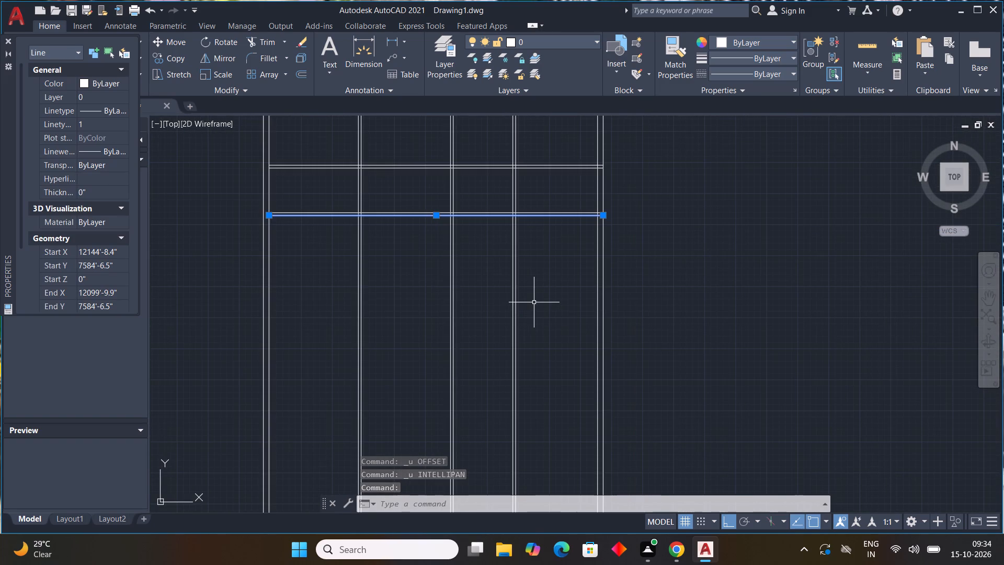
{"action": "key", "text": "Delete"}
Offset the remaining line of the second horizontal interior wall 9" downward.
{"action": "type", "text": "off 9"}
{"action": "key", "text": "shift+quotedbl"}
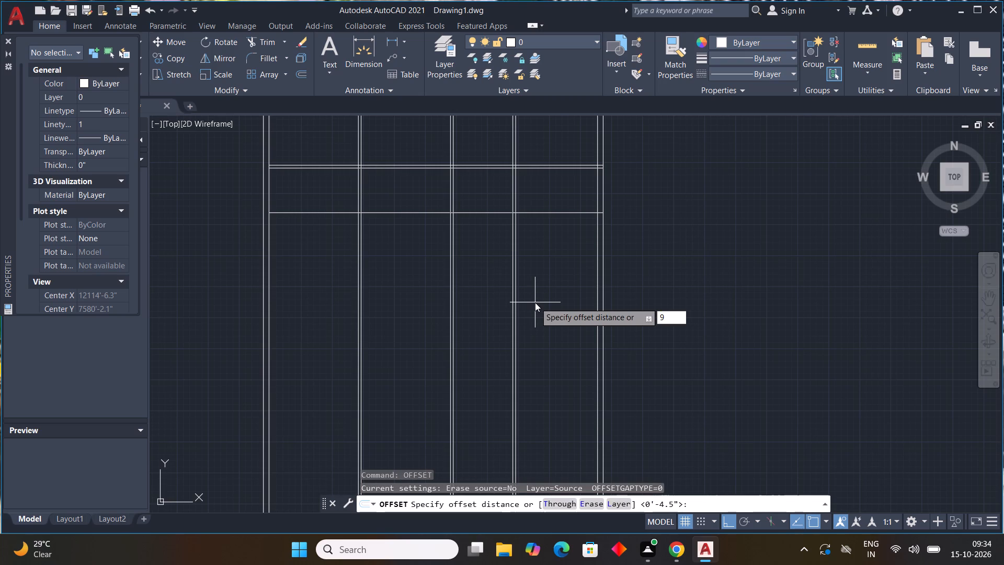
{"action": "key", "text": "Return"}
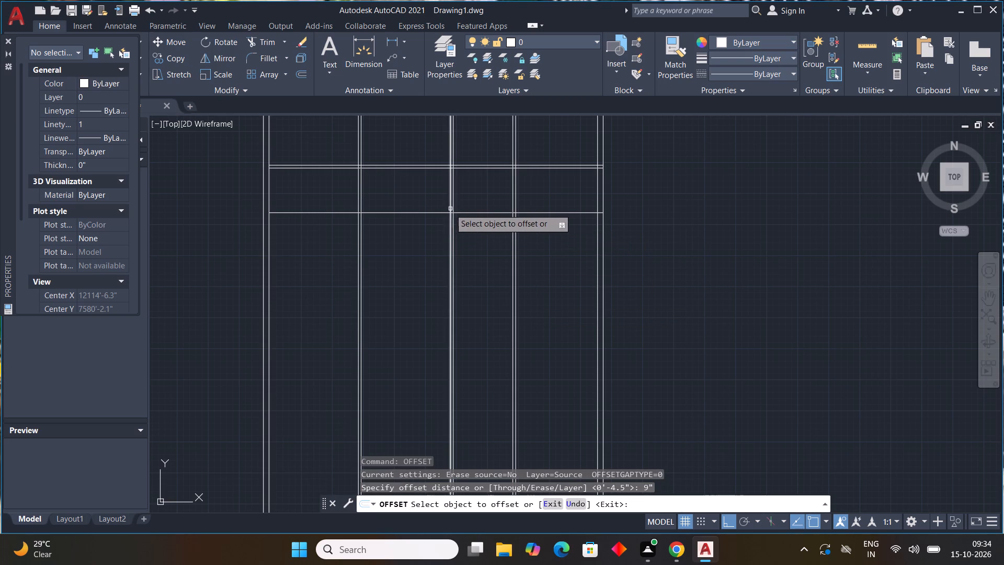
{"action": "left_click_drag", "start_coordinate": [431, 212], "coordinate": [431, 219]}
{"action": "left_click", "coordinate": [433, 256]}
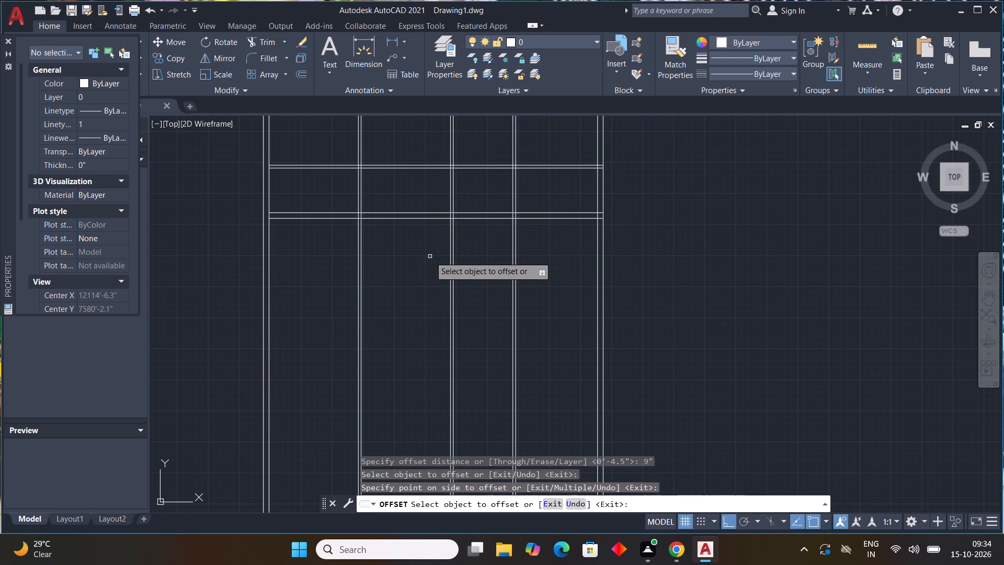
{"action": "key", "text": "Escape"}
{"action": "key", "text": "Escape"}
{"action": "key", "text": "Escape"}
{"action": "key", "text": "Escape"}
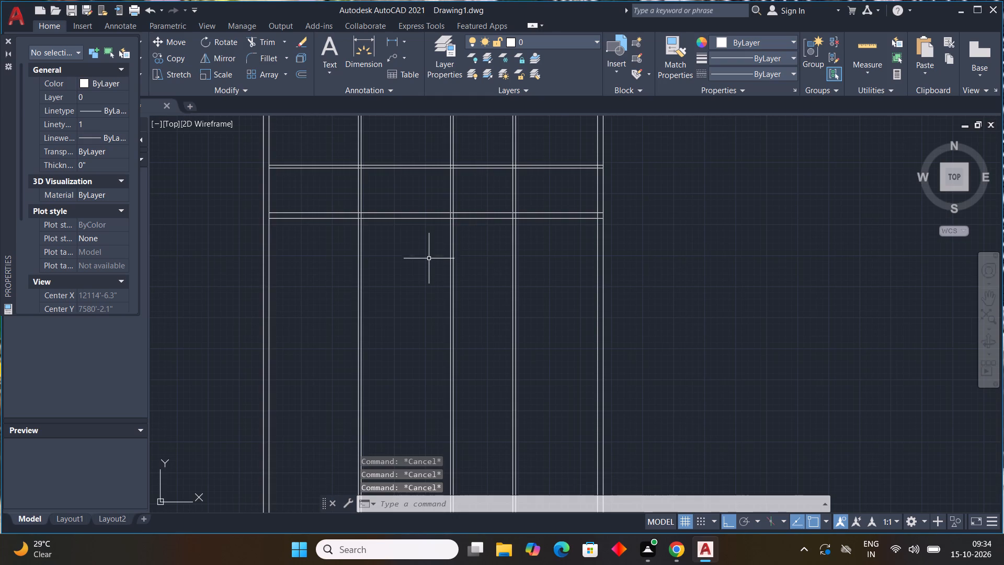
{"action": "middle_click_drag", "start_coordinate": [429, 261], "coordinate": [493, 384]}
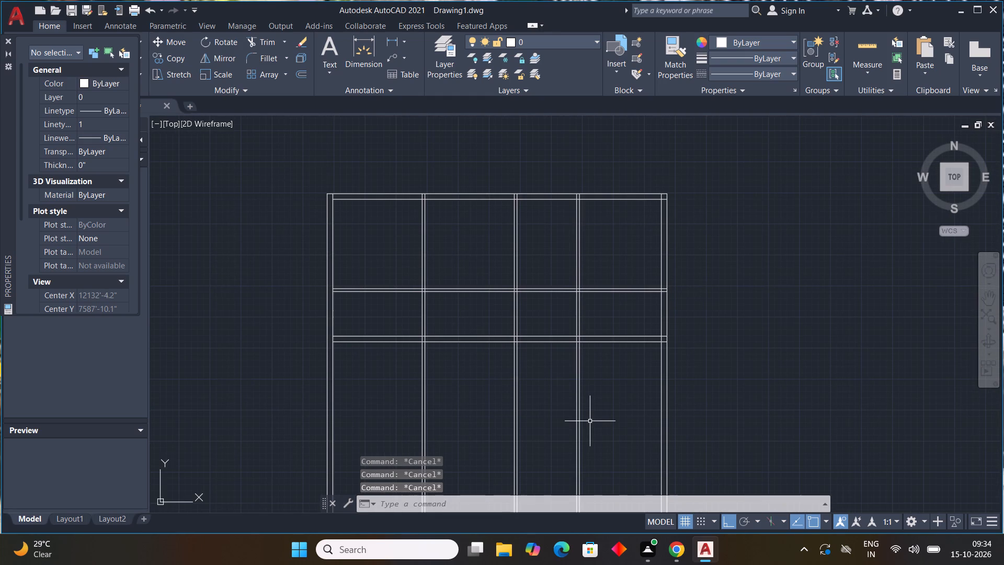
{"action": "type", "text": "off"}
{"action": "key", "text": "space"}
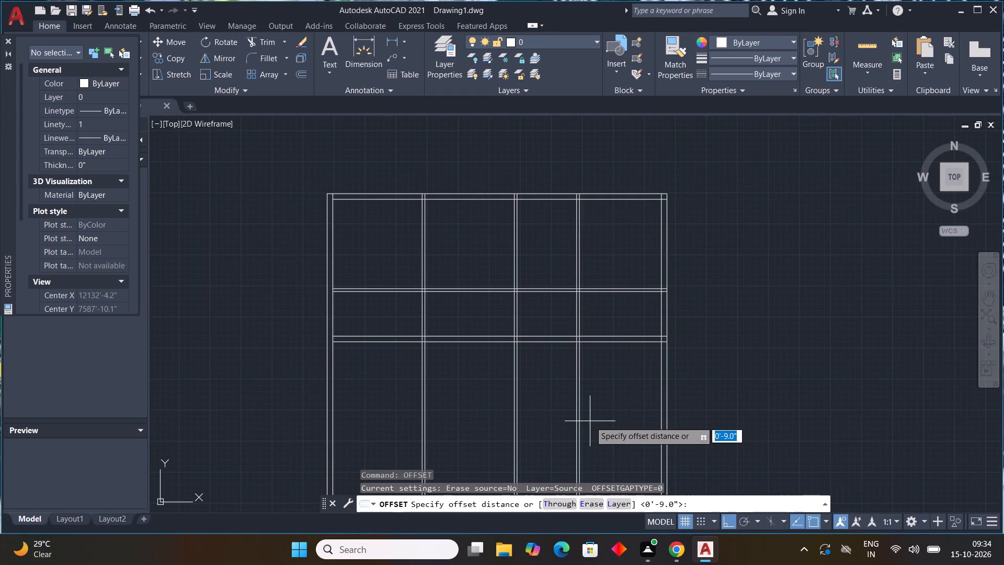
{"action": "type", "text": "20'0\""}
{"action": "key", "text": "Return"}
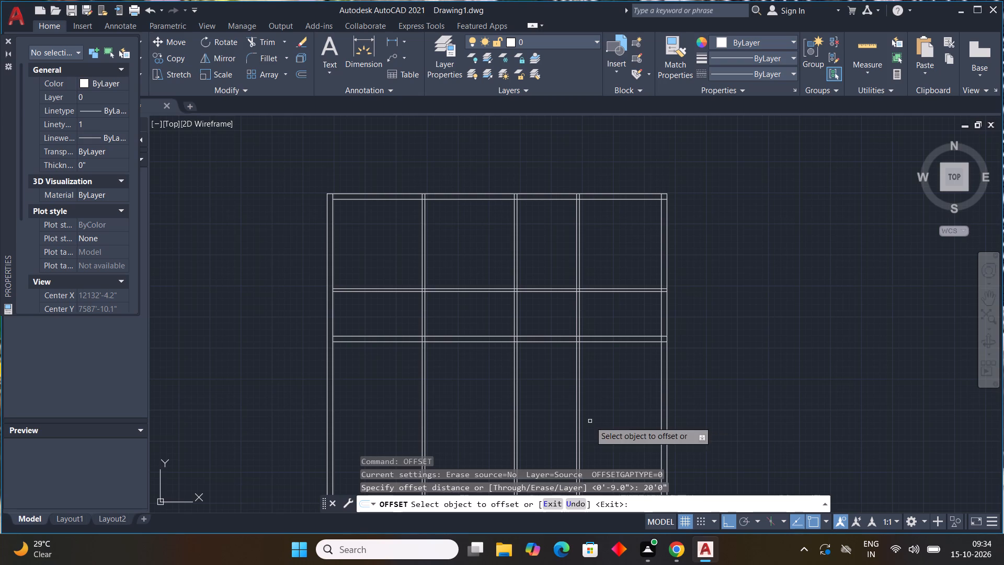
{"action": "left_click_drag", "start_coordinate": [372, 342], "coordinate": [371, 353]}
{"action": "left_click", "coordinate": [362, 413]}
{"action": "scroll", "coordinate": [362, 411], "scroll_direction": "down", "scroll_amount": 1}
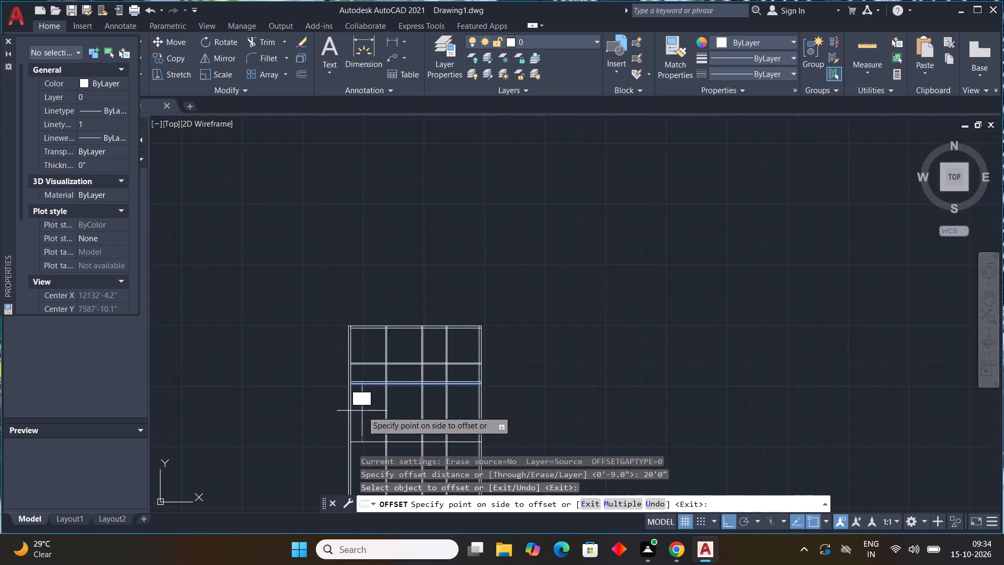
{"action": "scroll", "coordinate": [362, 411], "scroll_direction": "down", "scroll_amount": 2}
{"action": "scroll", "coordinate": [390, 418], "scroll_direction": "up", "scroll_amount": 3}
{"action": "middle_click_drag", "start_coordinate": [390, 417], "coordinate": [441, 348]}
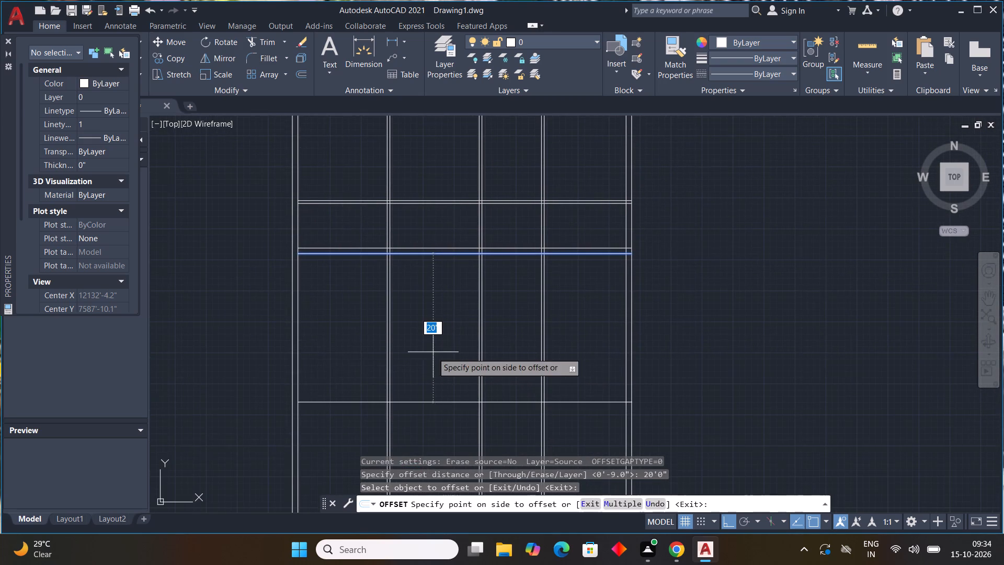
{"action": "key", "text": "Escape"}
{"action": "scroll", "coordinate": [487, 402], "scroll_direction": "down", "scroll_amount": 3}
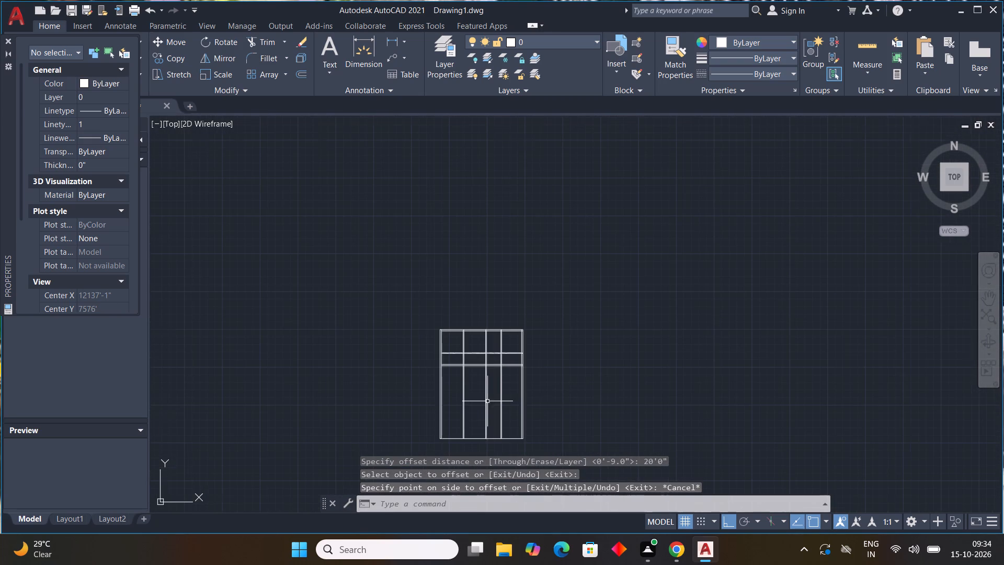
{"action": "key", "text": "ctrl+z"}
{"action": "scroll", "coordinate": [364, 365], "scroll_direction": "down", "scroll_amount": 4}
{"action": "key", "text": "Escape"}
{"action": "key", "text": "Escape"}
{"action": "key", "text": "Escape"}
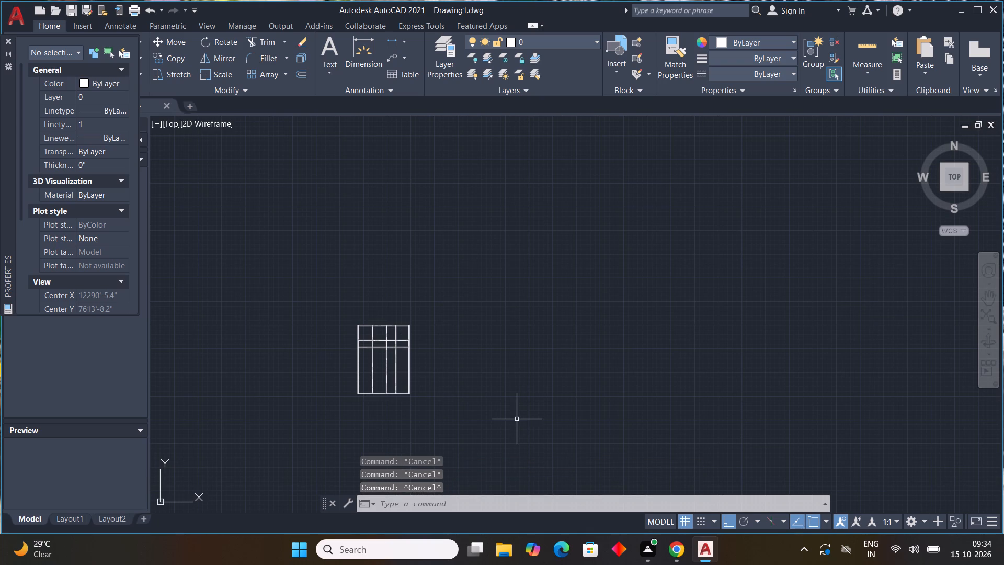
Offset the lower line of the second horizontal interior wall 20'0" downward.
{"action": "type", "text": "off 20"}
{"action": "key", "text": "apostrophe"}
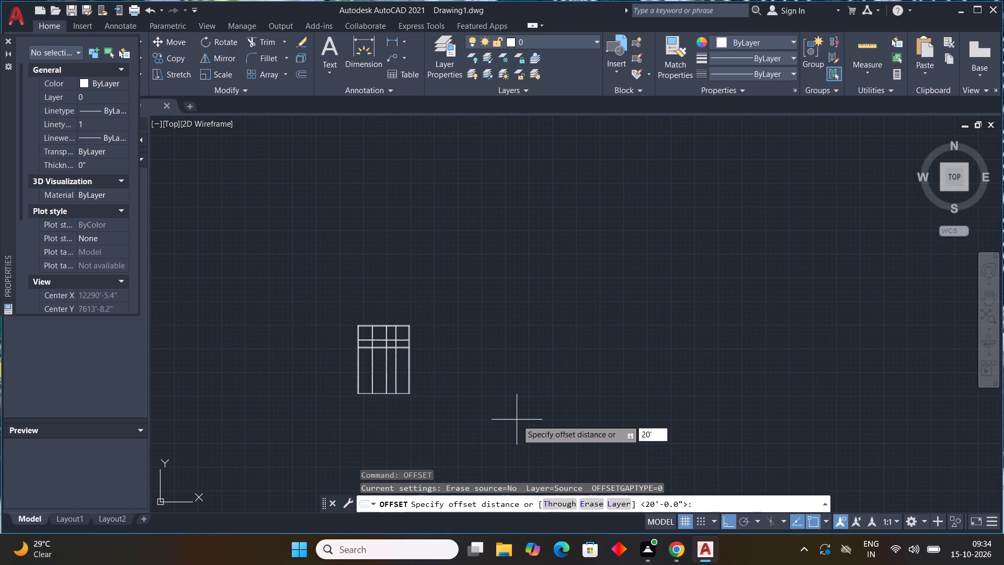
{"action": "key", "text": "0"}
{"action": "key", "text": "shift+quotedbl"}
{"action": "key", "text": "Return"}
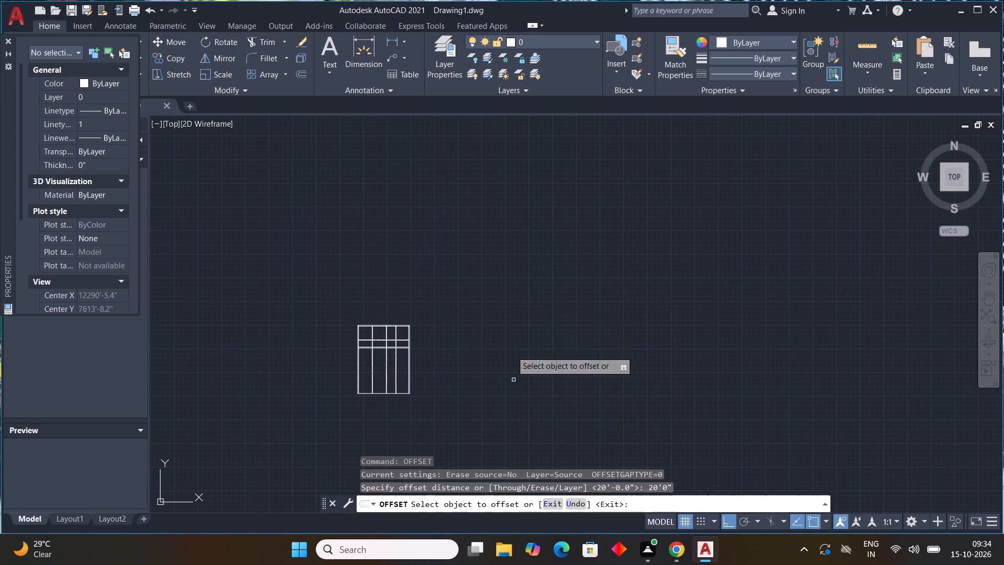
{"action": "scroll", "coordinate": [371, 337], "scroll_direction": "up", "scroll_amount": 5}
{"action": "middle_click_drag", "start_coordinate": [394, 342], "coordinate": [456, 238]}
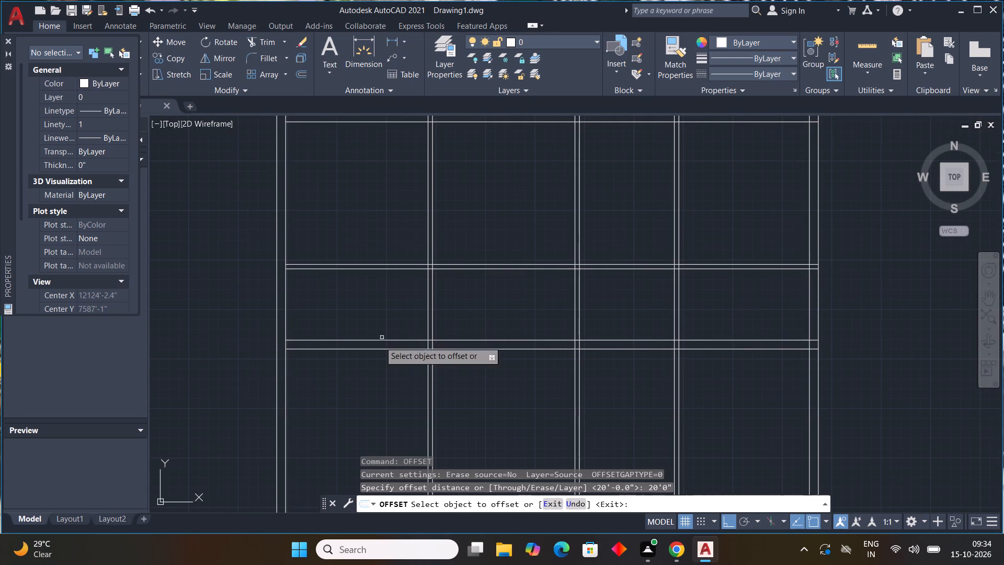
{"action": "left_click_drag", "start_coordinate": [380, 350], "coordinate": [379, 364]}
{"action": "left_click", "coordinate": [382, 399]}
{"action": "scroll", "coordinate": [382, 399], "scroll_direction": "down", "scroll_amount": 2}
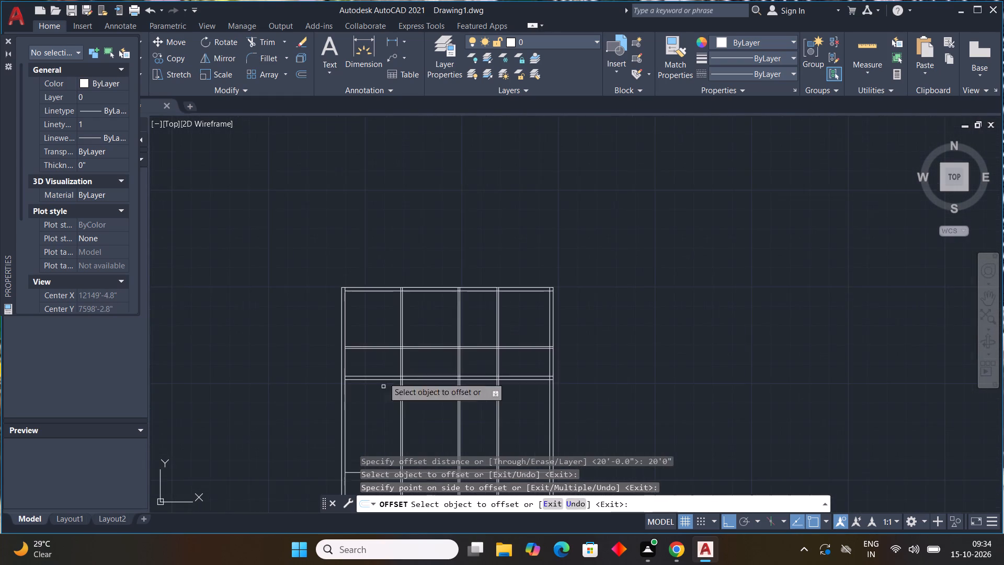
{"action": "middle_click_drag", "start_coordinate": [401, 278], "coordinate": [419, 3]}
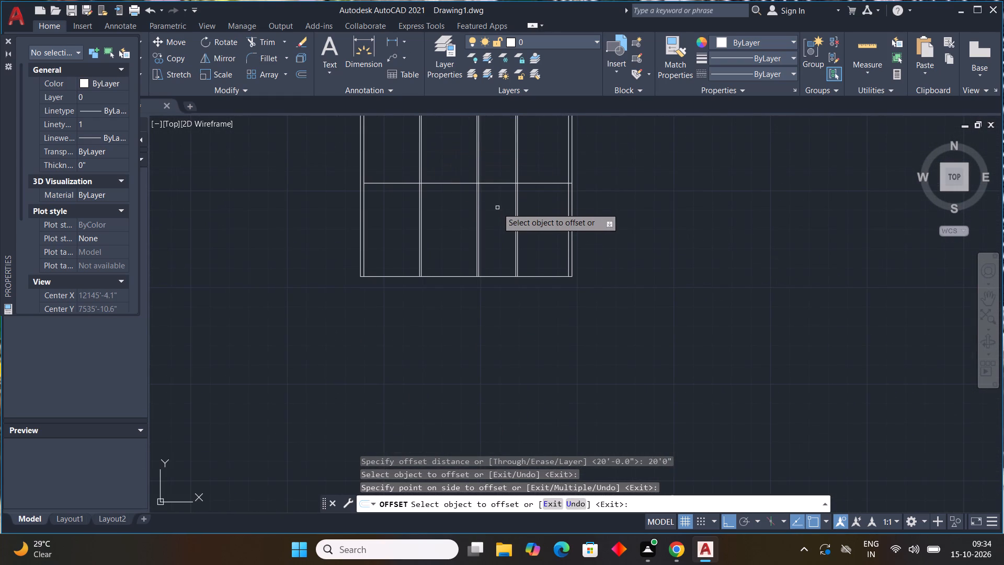
{"action": "key", "text": "Escape"}
{"action": "key", "text": "Escape"}
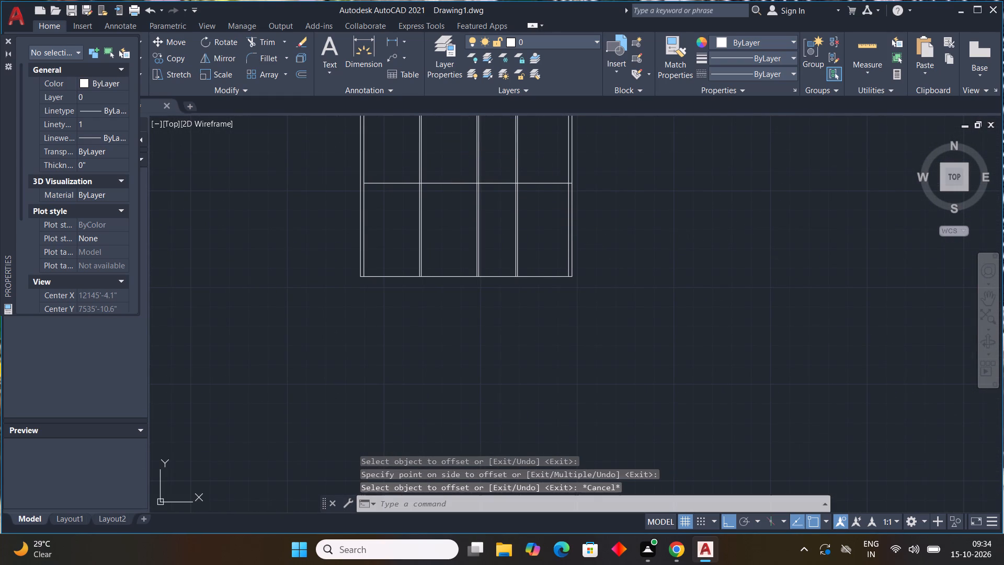
Trim the three vertical partition walls between the second horizontal interior wall and the line 20'0" below it.
{"action": "middle_click_drag", "start_coordinate": [495, 252], "coordinate": [453, 432]}
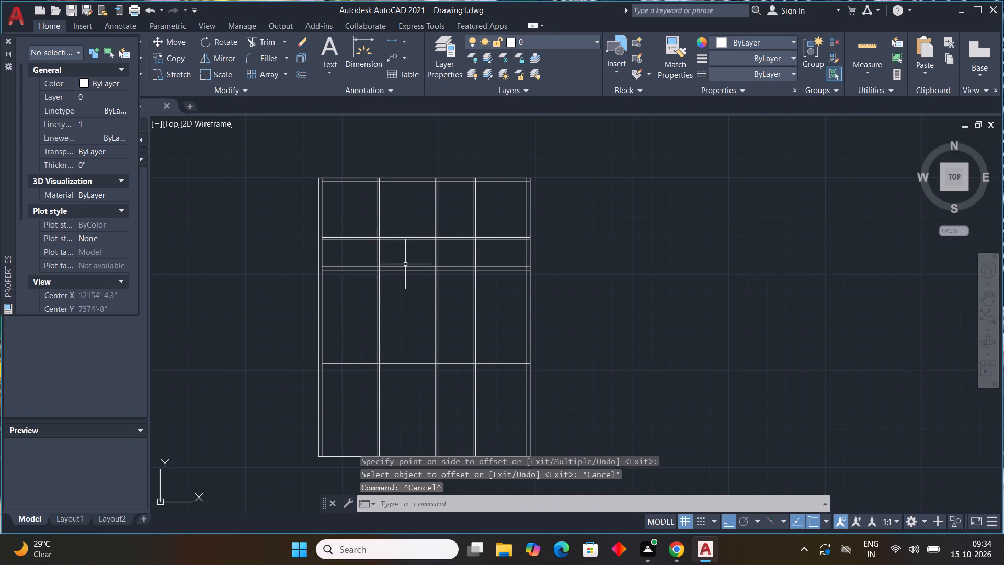
{"action": "scroll", "coordinate": [408, 288], "scroll_direction": "up", "scroll_amount": 3}
{"action": "scroll", "coordinate": [411, 291], "scroll_direction": "down", "scroll_amount": 3}
{"action": "scroll", "coordinate": [371, 317], "scroll_direction": "up", "scroll_amount": 1}
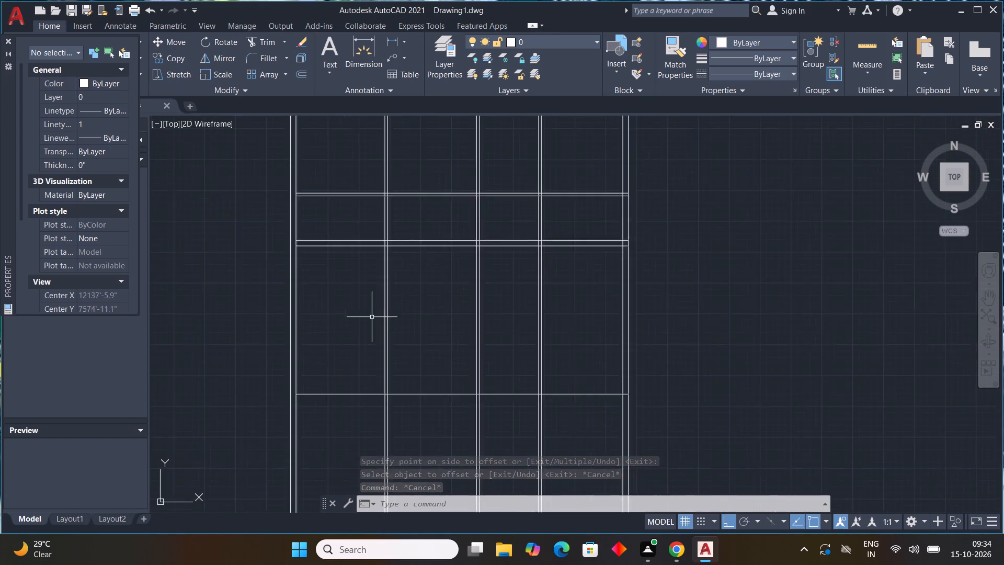
{"action": "scroll", "coordinate": [375, 317], "scroll_direction": "up", "scroll_amount": 1}
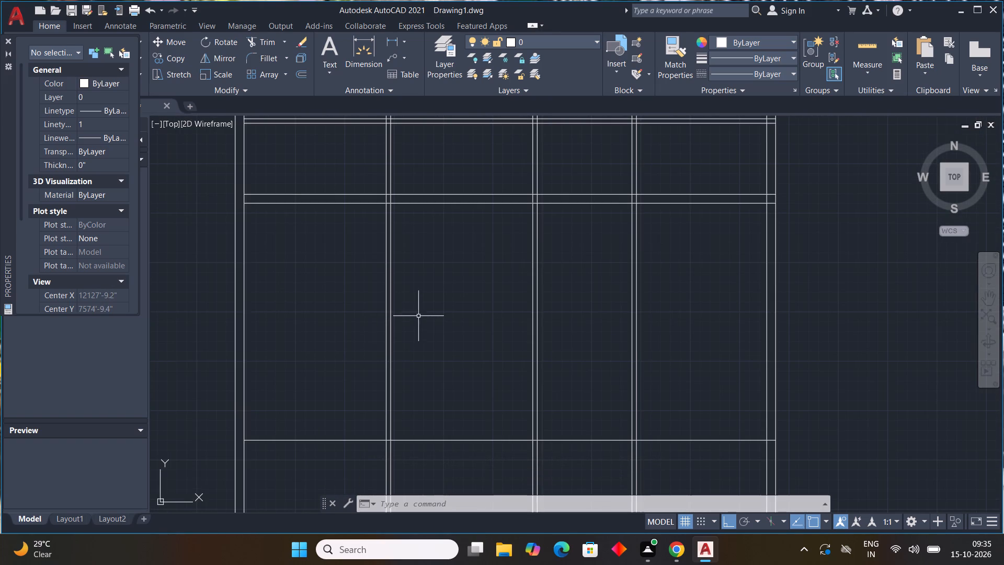
{"action": "scroll", "coordinate": [430, 314], "scroll_direction": "down", "scroll_amount": 1}
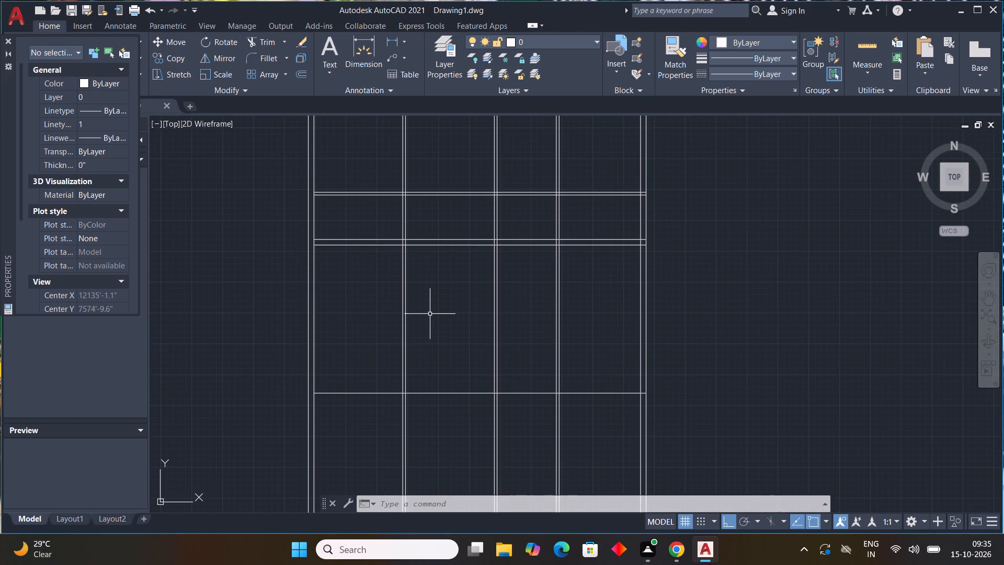
{"action": "key", "text": "t"}
{"action": "key", "text": "r"}
{"action": "key", "text": "space"}
{"action": "left_click_drag", "start_coordinate": [381, 315], "coordinate": [428, 334]}
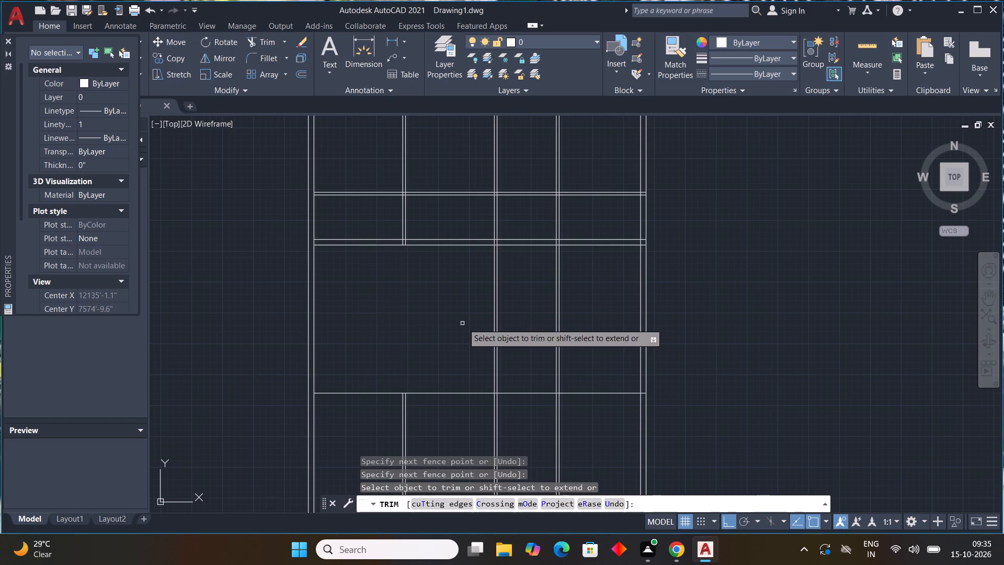
{"action": "left_click_drag", "start_coordinate": [467, 325], "coordinate": [467, 326]}
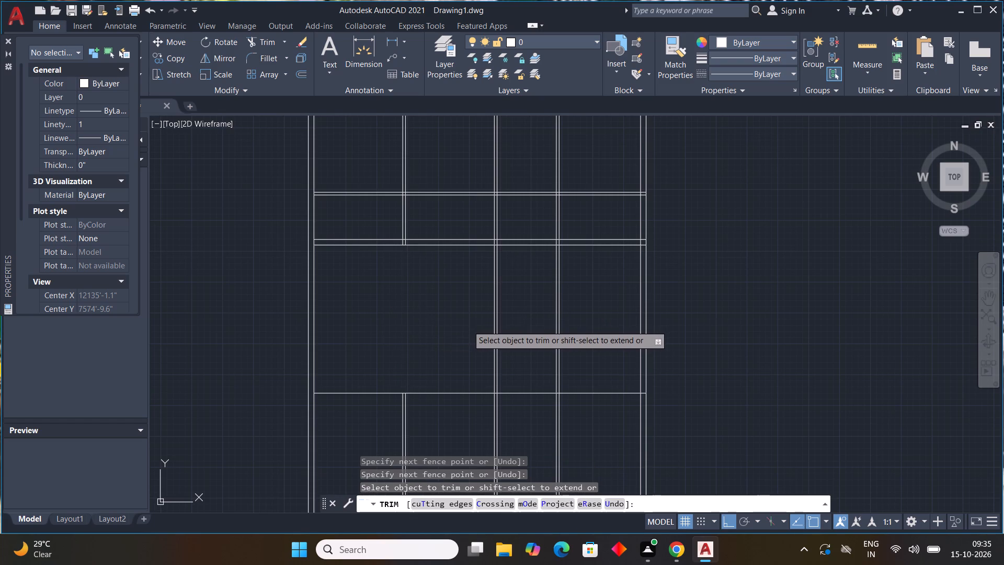
{"action": "left_click_drag", "start_coordinate": [467, 326], "coordinate": [583, 334]}
Trim the remaining vertical partition lines between the lowest interior horizontal line and the bottom of the plan.
{"action": "scroll", "coordinate": [575, 332], "scroll_direction": "down", "scroll_amount": 2}
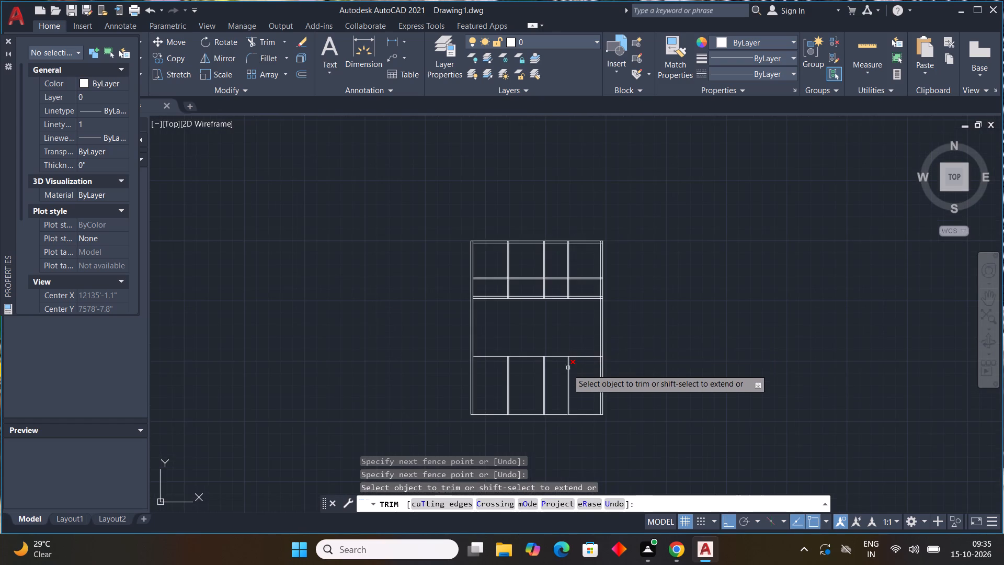
{"action": "scroll", "coordinate": [568, 376], "scroll_direction": "up", "scroll_amount": 4}
{"action": "scroll", "coordinate": [568, 376], "scroll_direction": "down", "scroll_amount": 3}
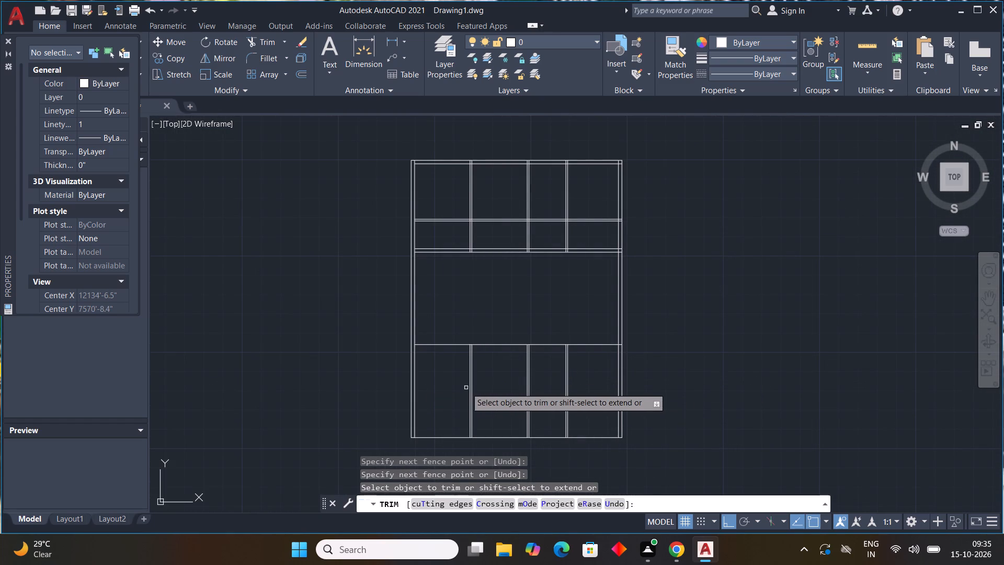
{"action": "left_click_drag", "start_coordinate": [458, 389], "coordinate": [578, 390]}
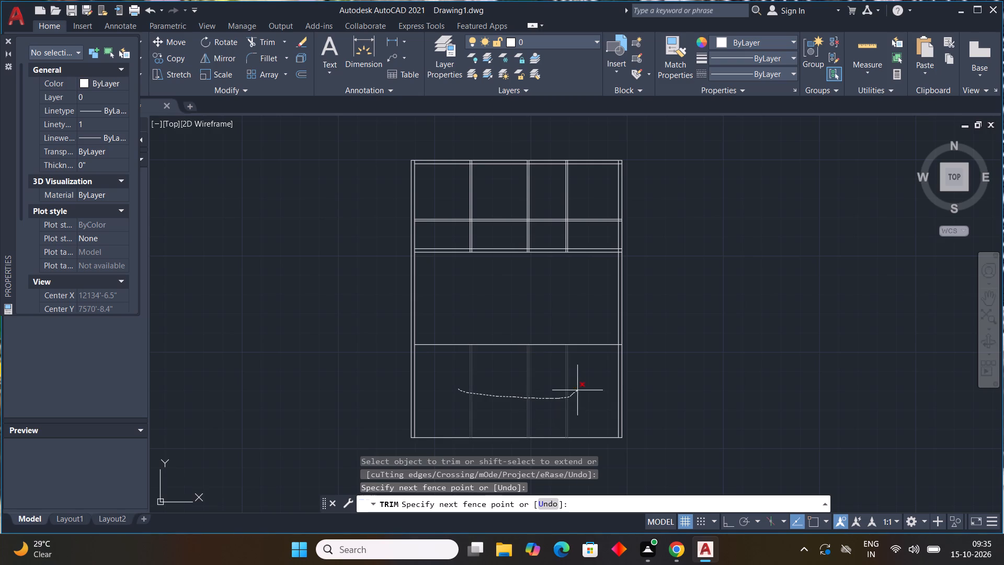
{"action": "left_click_drag", "start_coordinate": [578, 390], "coordinate": [543, 377]}
{"action": "middle_click_drag", "start_coordinate": [546, 271], "coordinate": [521, 302]}
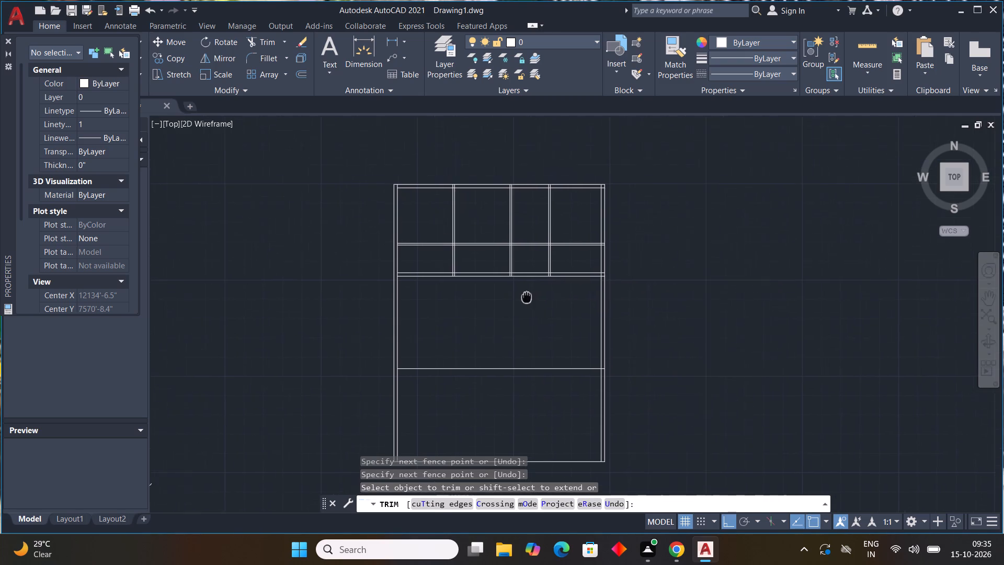
{"action": "middle_click_drag", "start_coordinate": [521, 302], "coordinate": [492, 324]}
{"action": "scroll", "coordinate": [489, 302], "scroll_direction": "up", "scroll_amount": 2}
{"action": "scroll", "coordinate": [489, 302], "scroll_direction": "down", "scroll_amount": 3}
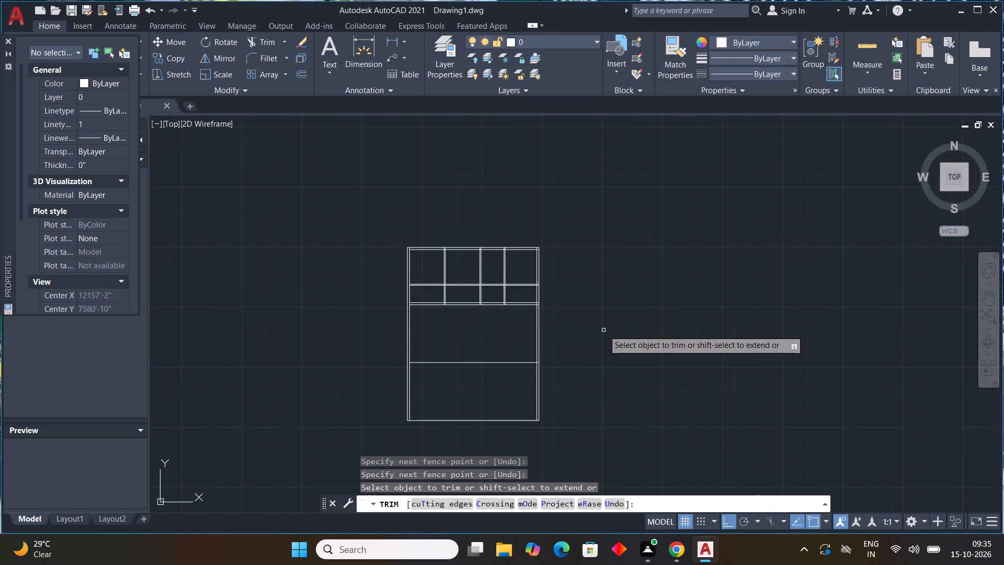
{"action": "key", "text": "Escape"}
{"action": "key", "text": "Escape"}
{"action": "key", "text": "Escape"}
{"action": "key", "text": "Escape"}
{"action": "key", "text": "Escape"}
{"action": "key", "text": "Escape"}
{"action": "key", "text": "Escape"}
{"action": "key", "text": "Escape"}
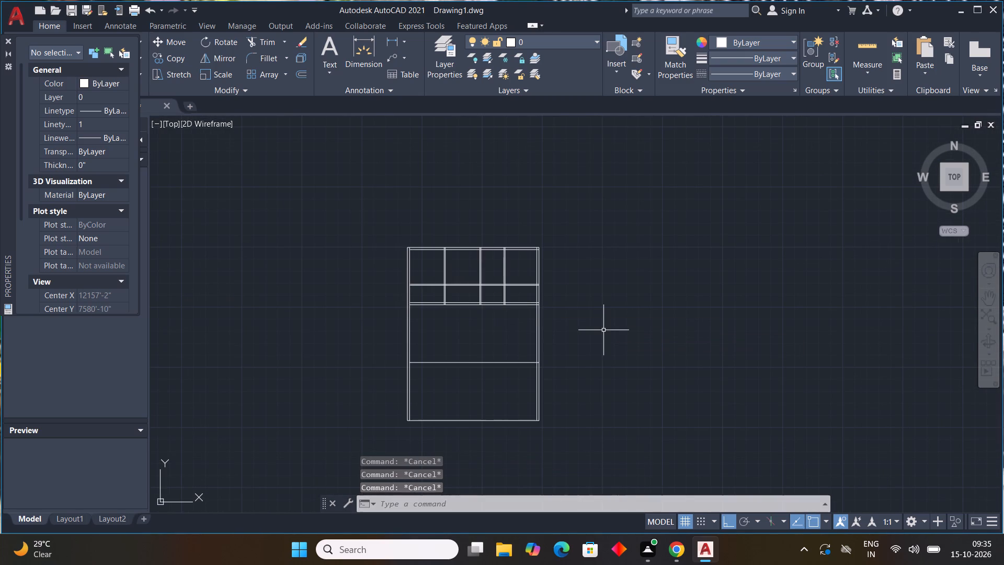
Trim the left exterior wall's inner line between the two lines of the second horizontal interior wall.
{"action": "scroll", "coordinate": [437, 336], "scroll_direction": "up", "scroll_amount": 2}
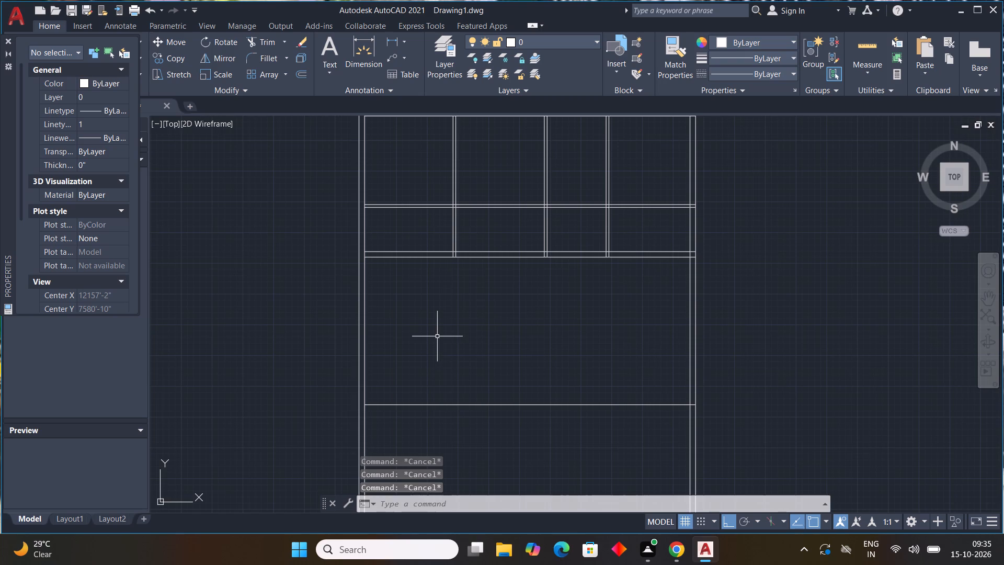
{"action": "key", "text": "space"}
{"action": "scroll", "coordinate": [363, 261], "scroll_direction": "up", "scroll_amount": 2}
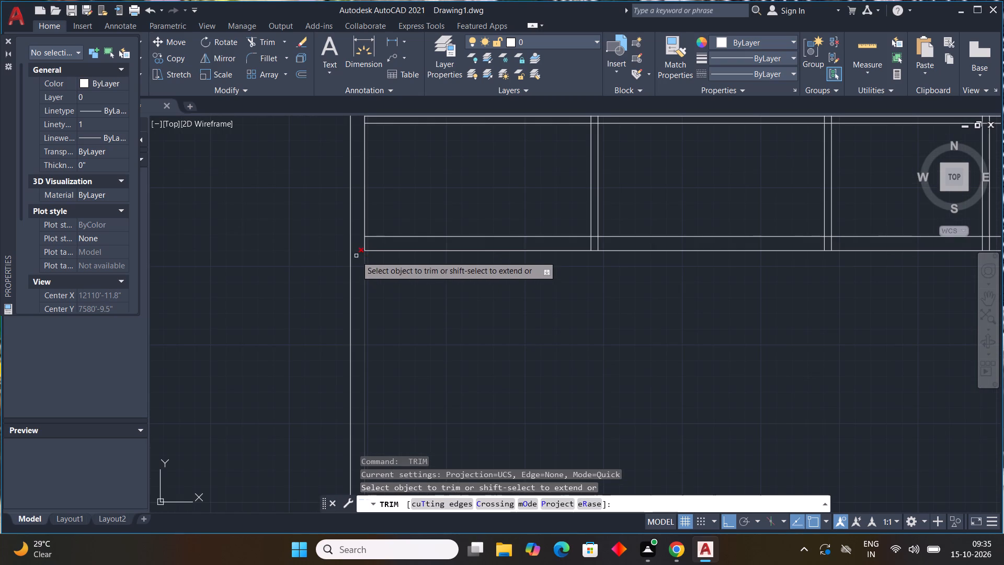
{"action": "left_click_drag", "start_coordinate": [363, 246], "coordinate": [389, 241]}
{"action": "scroll", "coordinate": [524, 312], "scroll_direction": "down", "scroll_amount": 2}
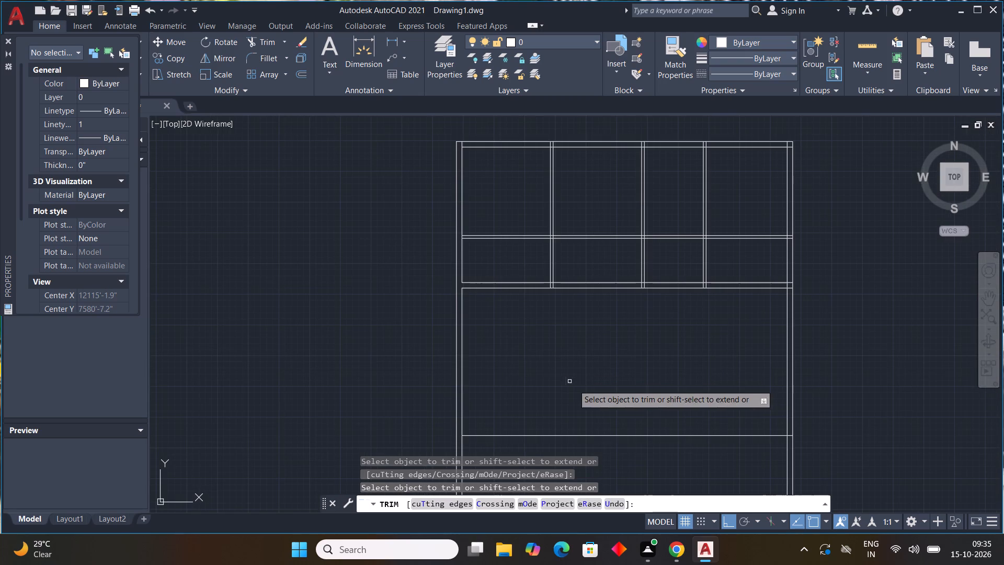
{"action": "key", "text": "Escape"}
{"action": "key", "text": "Escape"}
{"action": "key", "text": "Escape"}
{"action": "key", "text": "Escape"}
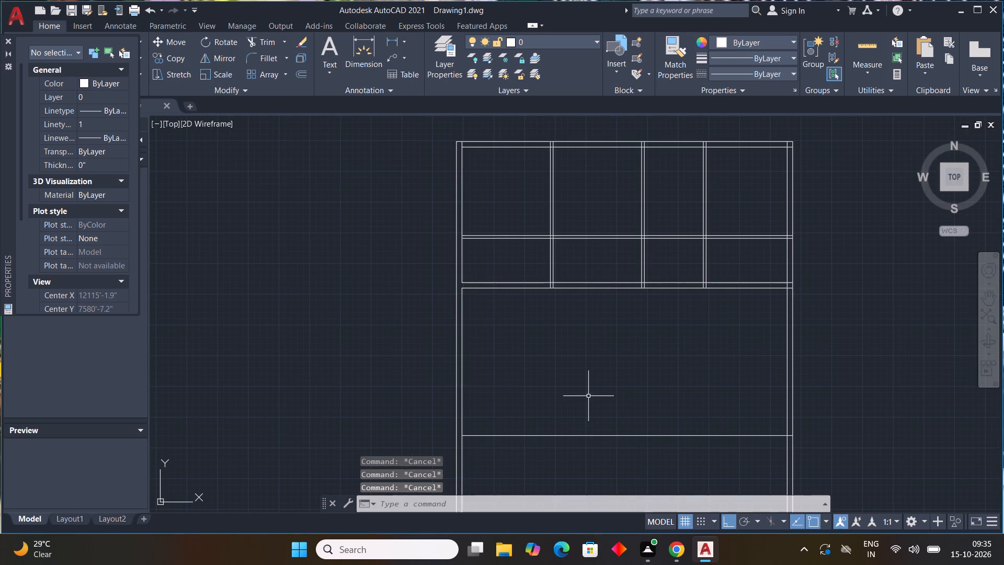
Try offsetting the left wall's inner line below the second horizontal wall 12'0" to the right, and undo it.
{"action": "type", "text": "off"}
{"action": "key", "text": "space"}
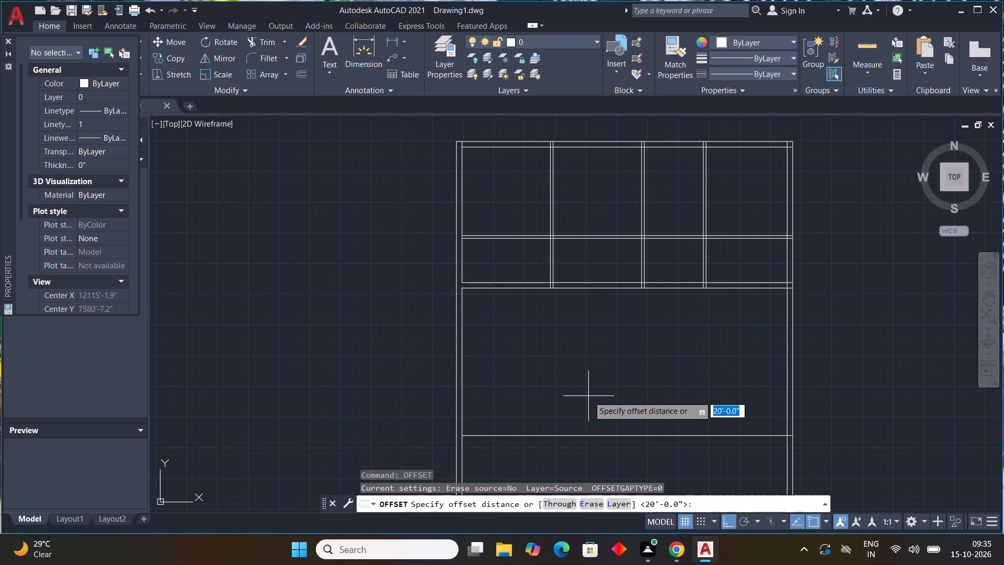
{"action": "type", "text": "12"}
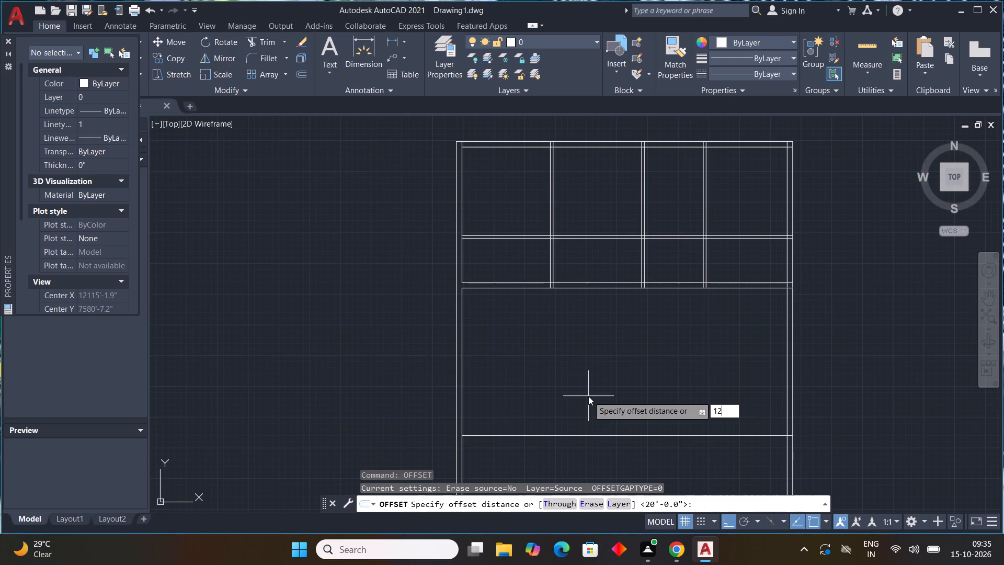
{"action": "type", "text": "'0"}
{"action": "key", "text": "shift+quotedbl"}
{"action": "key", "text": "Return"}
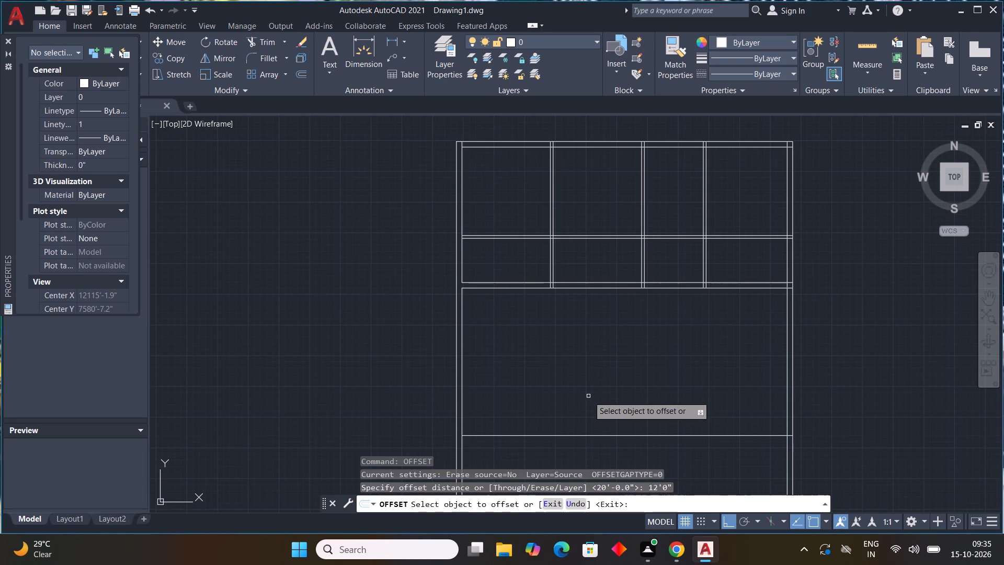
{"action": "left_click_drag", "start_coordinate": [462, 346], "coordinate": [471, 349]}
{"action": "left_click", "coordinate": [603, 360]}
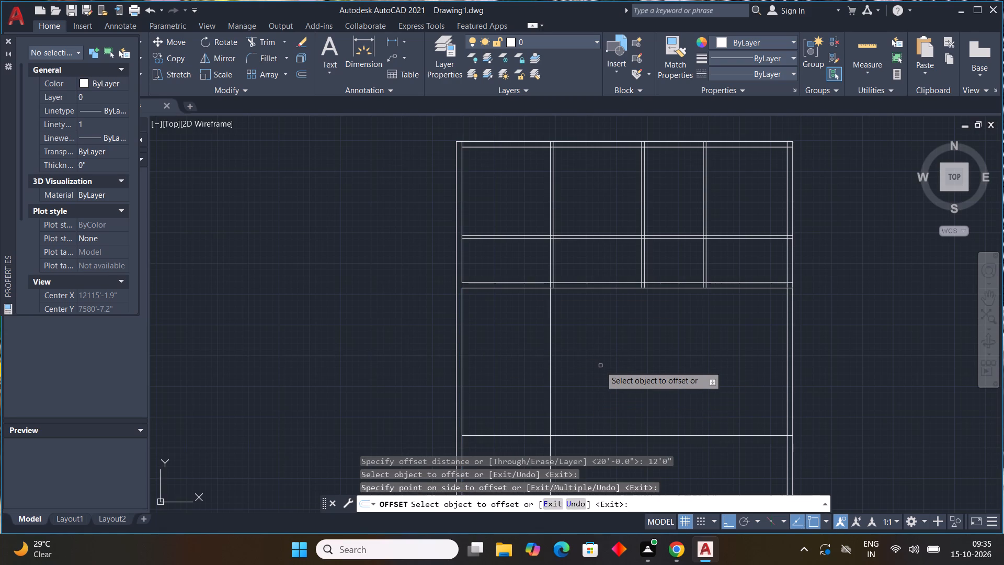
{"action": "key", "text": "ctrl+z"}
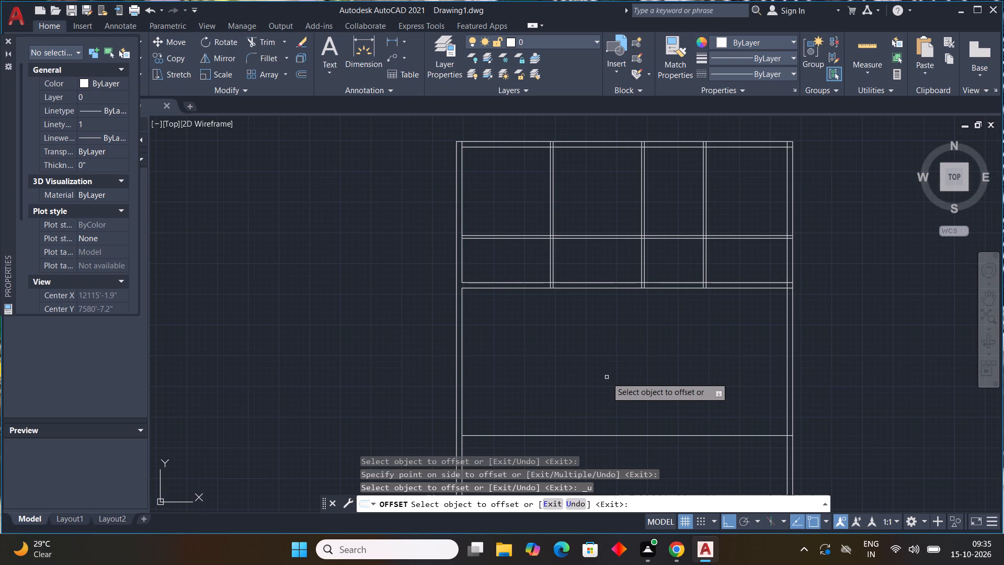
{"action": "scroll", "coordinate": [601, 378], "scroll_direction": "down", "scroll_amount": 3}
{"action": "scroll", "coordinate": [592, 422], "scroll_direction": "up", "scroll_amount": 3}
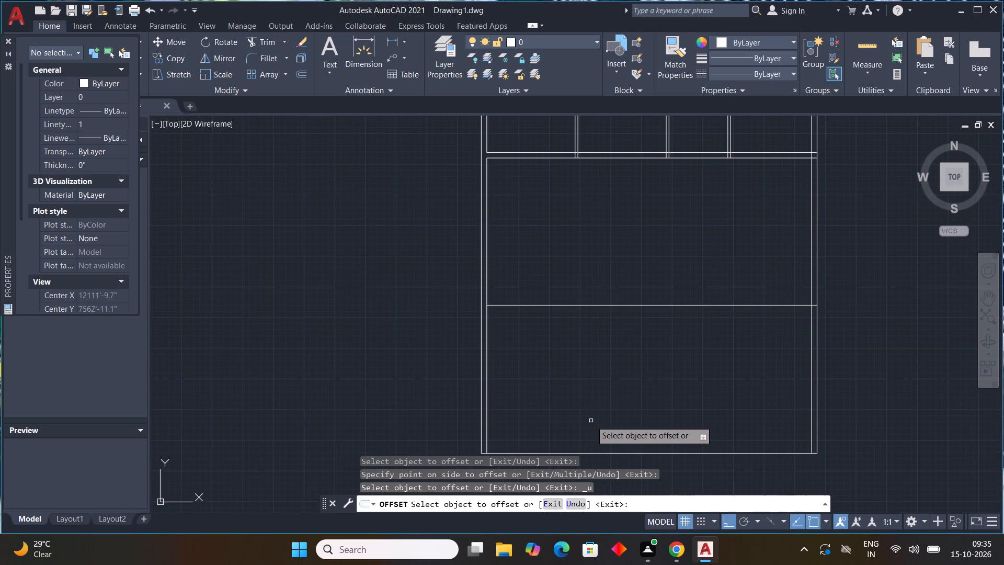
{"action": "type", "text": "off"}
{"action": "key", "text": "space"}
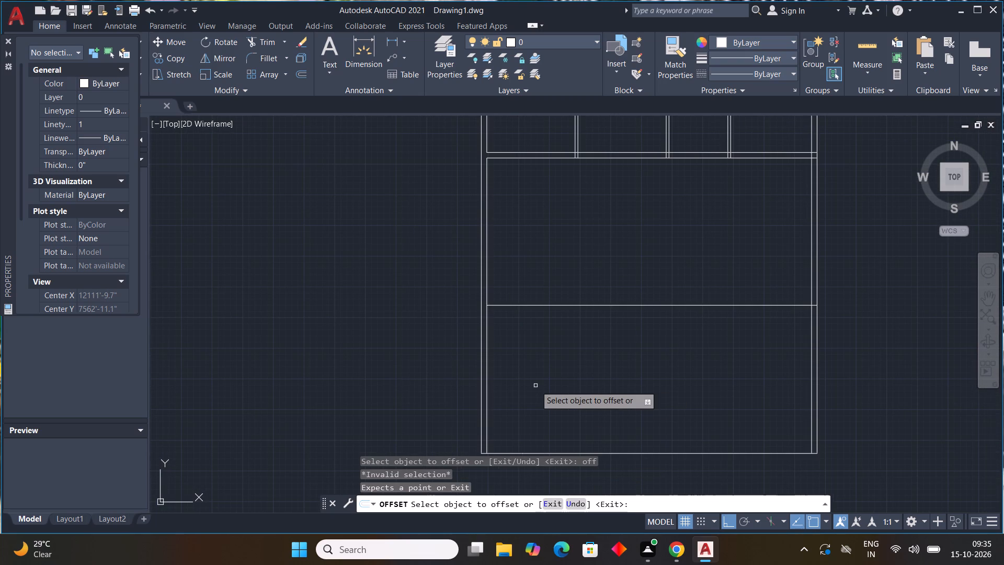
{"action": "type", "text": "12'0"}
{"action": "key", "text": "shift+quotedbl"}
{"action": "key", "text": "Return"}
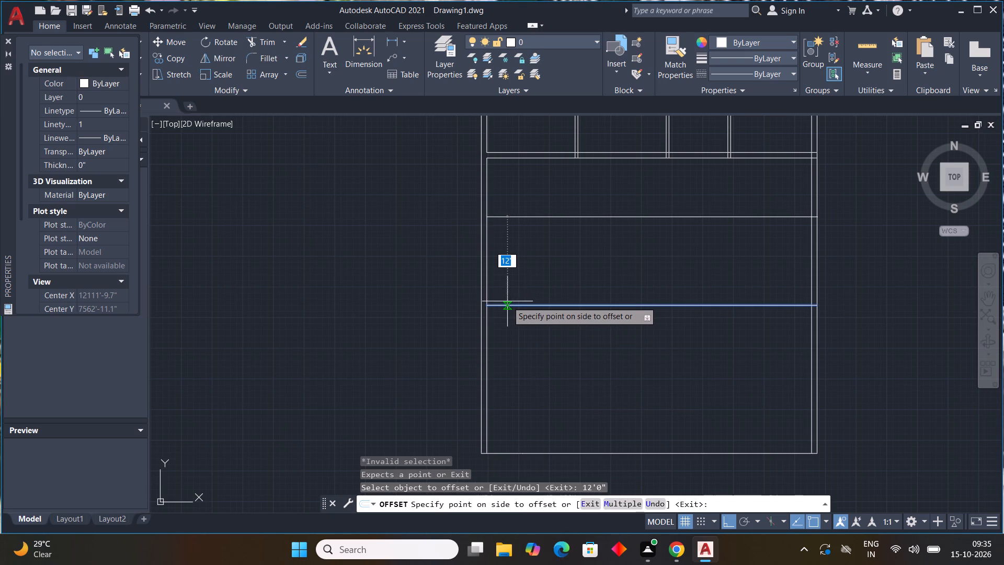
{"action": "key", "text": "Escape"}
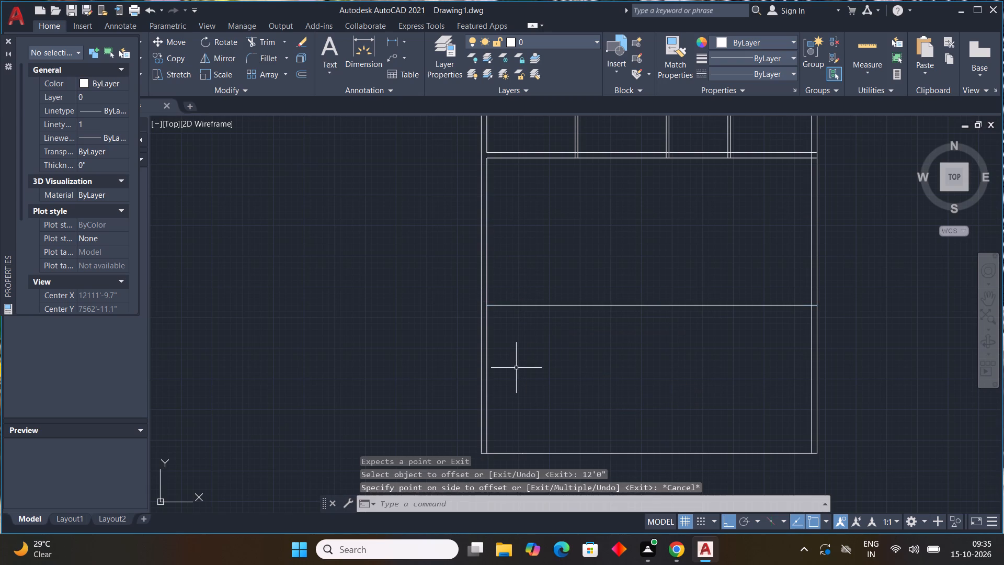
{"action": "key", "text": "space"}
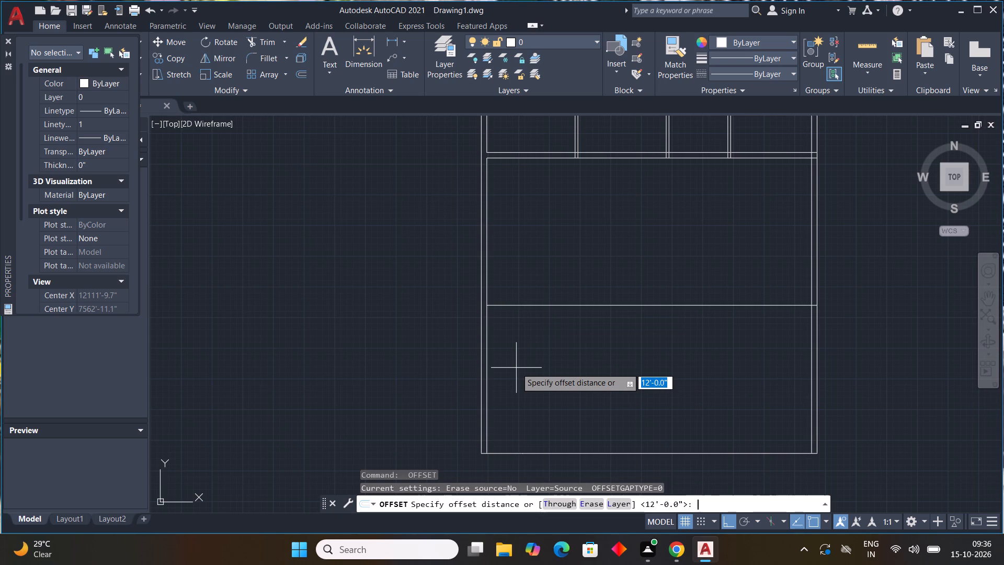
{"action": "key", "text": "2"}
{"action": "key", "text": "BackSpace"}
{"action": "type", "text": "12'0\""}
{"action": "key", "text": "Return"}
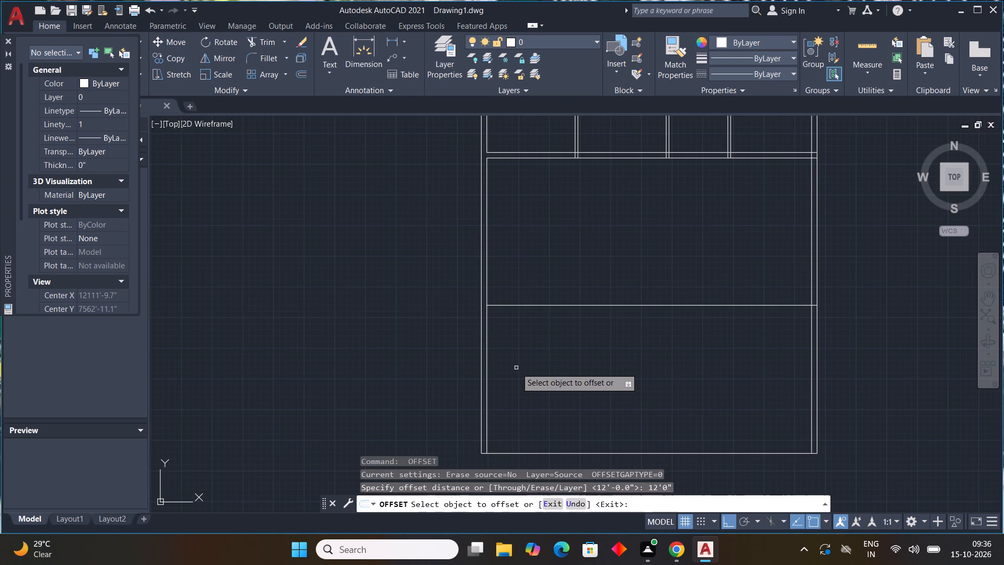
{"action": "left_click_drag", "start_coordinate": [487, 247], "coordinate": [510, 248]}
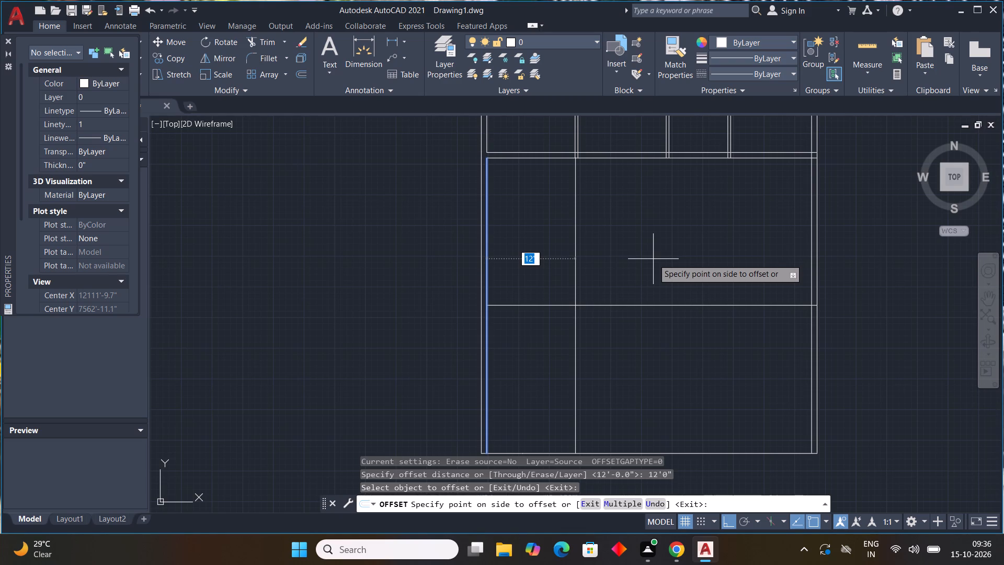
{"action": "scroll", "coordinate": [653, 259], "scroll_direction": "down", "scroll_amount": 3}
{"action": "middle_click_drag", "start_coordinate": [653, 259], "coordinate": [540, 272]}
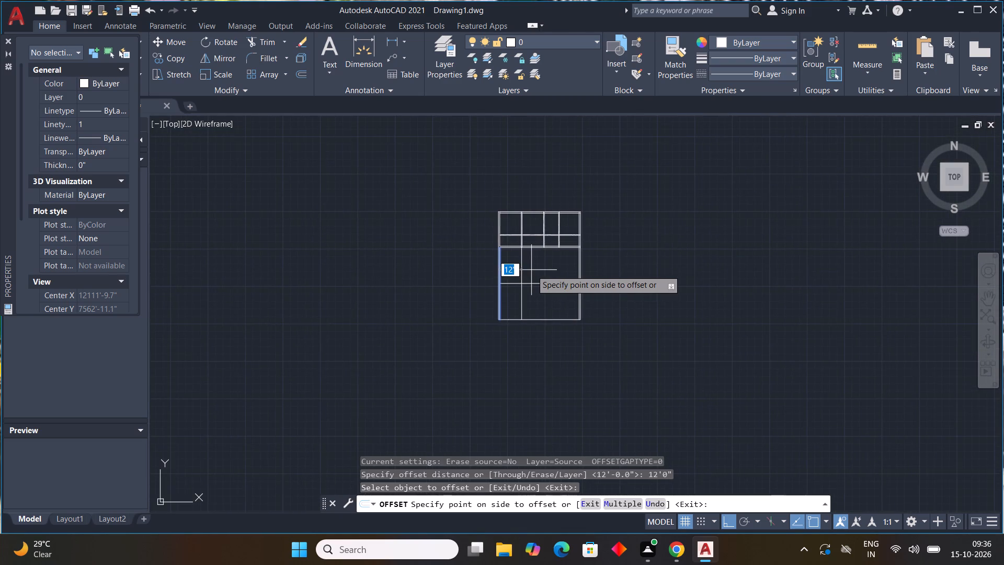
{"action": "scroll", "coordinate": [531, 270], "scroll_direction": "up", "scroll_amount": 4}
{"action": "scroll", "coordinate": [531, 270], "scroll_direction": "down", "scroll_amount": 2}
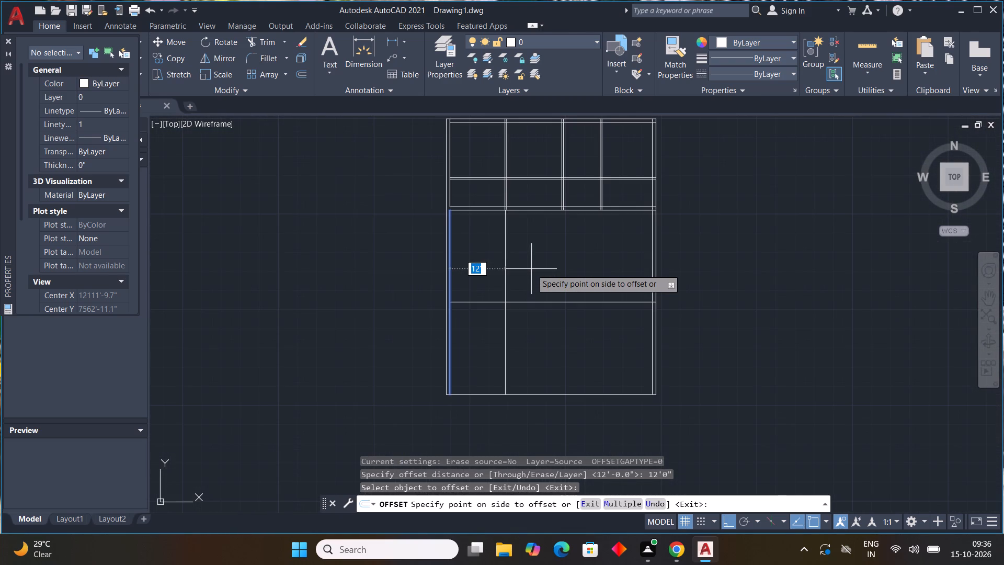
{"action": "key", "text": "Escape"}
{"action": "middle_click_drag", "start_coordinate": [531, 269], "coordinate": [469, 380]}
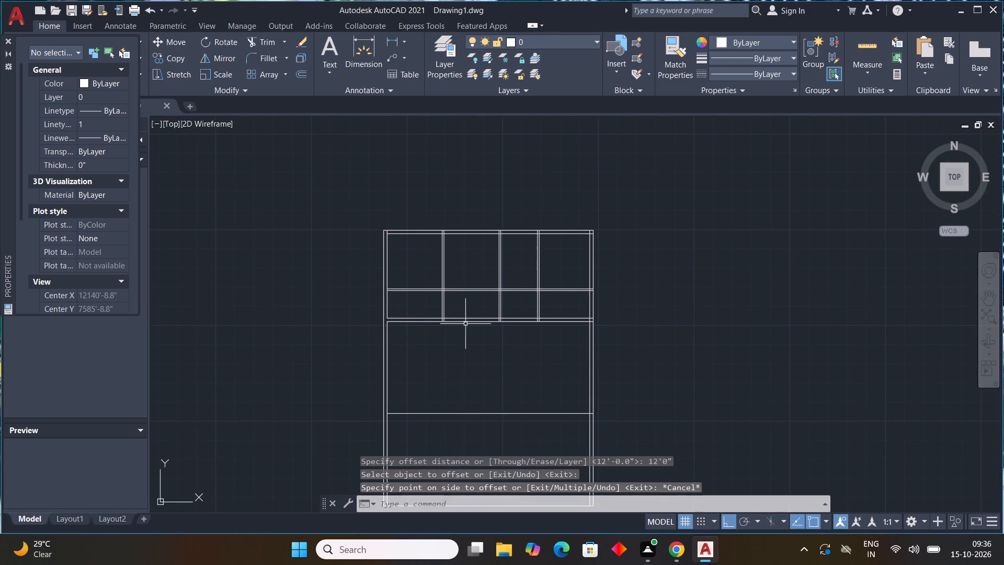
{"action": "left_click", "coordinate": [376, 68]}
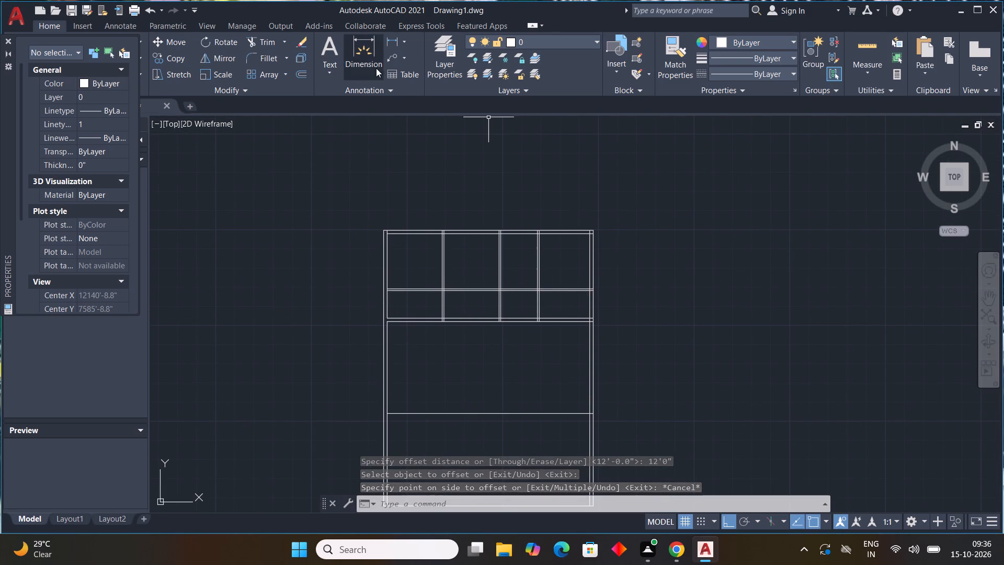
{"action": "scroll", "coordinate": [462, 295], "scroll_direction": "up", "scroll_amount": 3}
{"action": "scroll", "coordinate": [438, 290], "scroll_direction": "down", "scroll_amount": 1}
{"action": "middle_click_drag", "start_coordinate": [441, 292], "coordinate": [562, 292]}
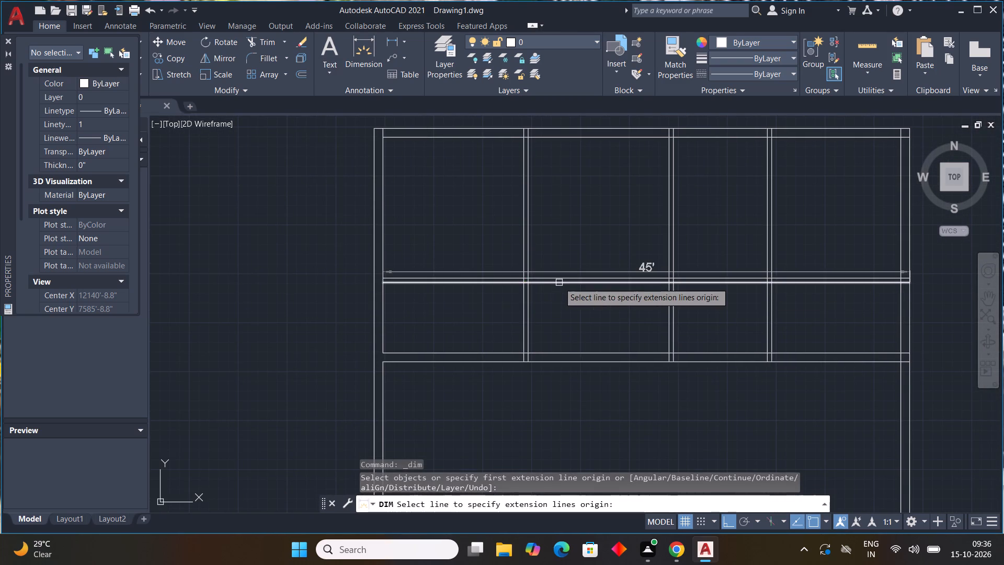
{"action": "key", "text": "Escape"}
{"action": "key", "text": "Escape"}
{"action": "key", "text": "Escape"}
Trim the right exterior wall's inner line between the two lines of the second horizontal interior wall.
{"action": "scroll", "coordinate": [592, 314], "scroll_direction": "down", "scroll_amount": 2}
{"action": "scroll", "coordinate": [598, 366], "scroll_direction": "up", "scroll_amount": 2}
{"action": "middle_click_drag", "start_coordinate": [598, 366], "coordinate": [599, 366]}
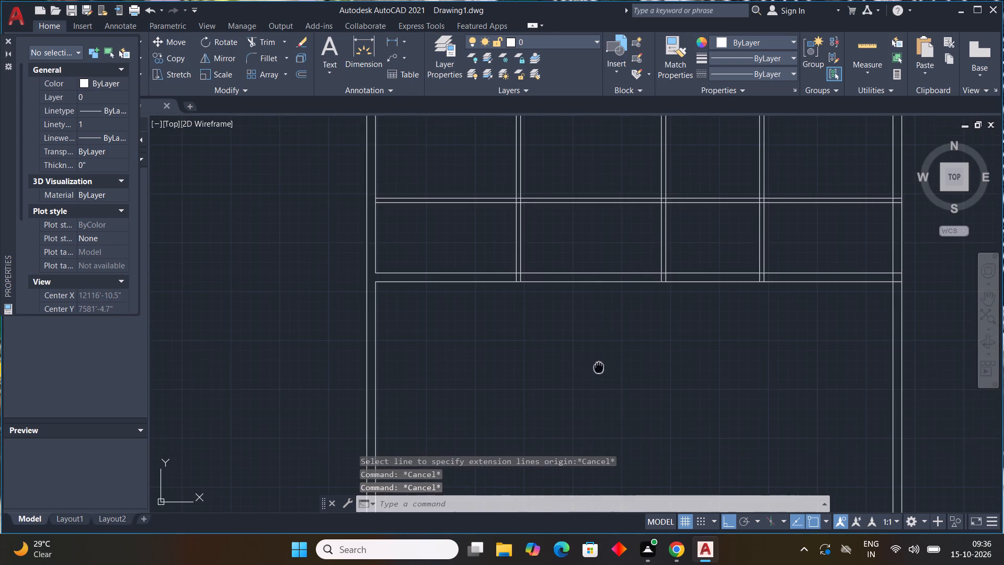
{"action": "middle_click_drag", "start_coordinate": [599, 366], "coordinate": [576, 290]}
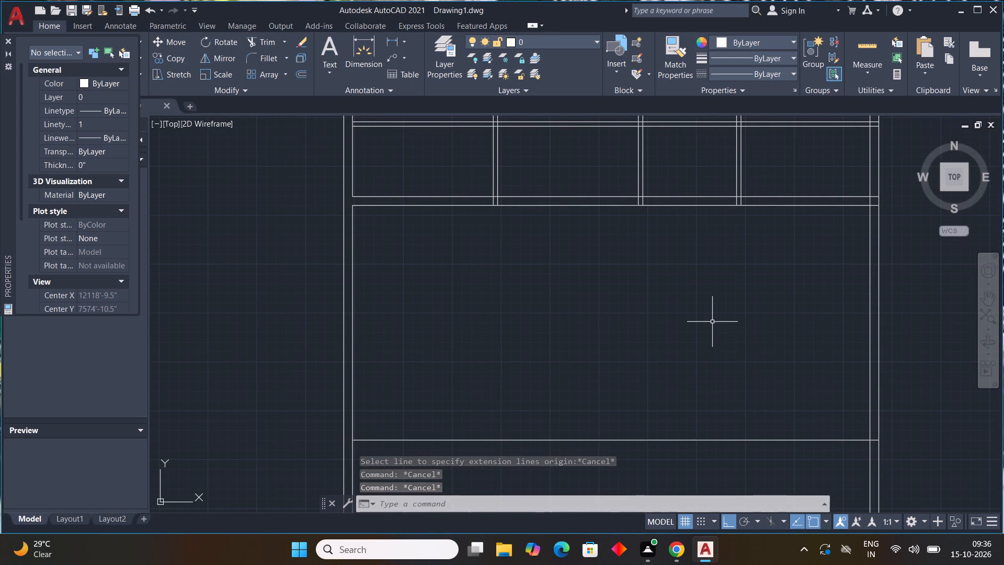
{"action": "type", "text": "tr"}
{"action": "key", "text": "space"}
{"action": "middle_click_drag", "start_coordinate": [712, 324], "coordinate": [621, 346]}
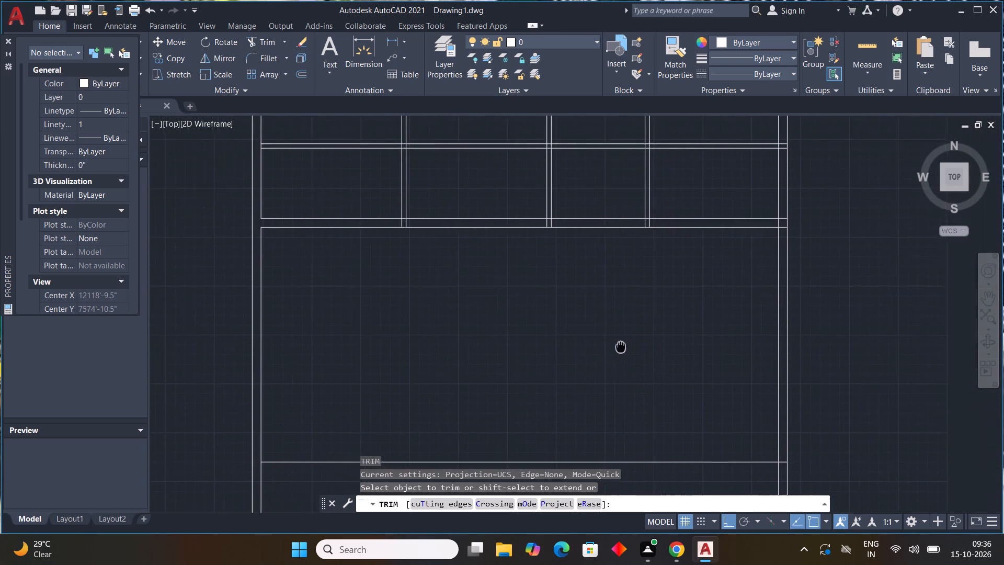
{"action": "middle_click_drag", "start_coordinate": [621, 346], "coordinate": [566, 352]}
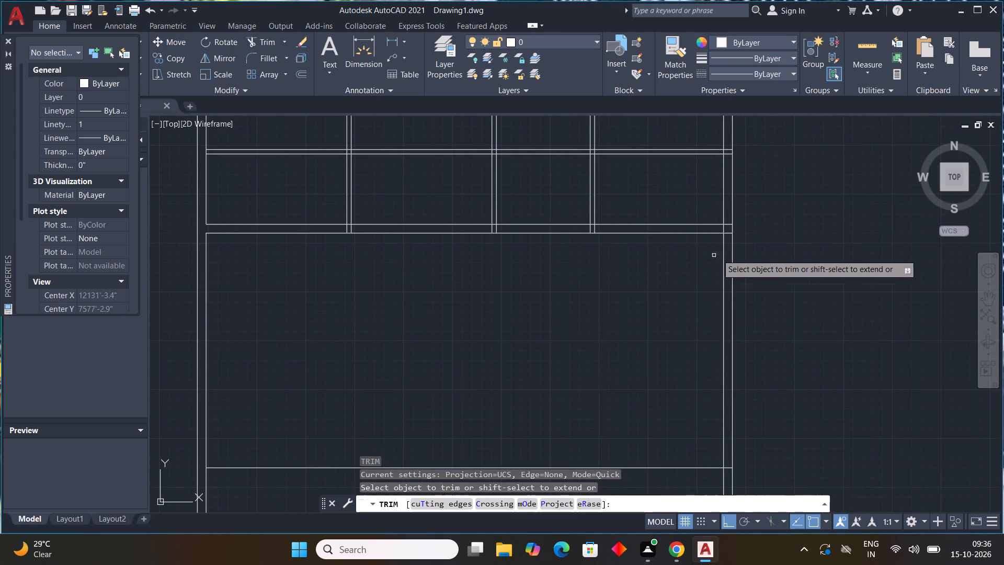
{"action": "scroll", "coordinate": [723, 228], "scroll_direction": "up", "scroll_amount": 2}
{"action": "left_click_drag", "start_coordinate": [710, 233], "coordinate": [738, 257]}
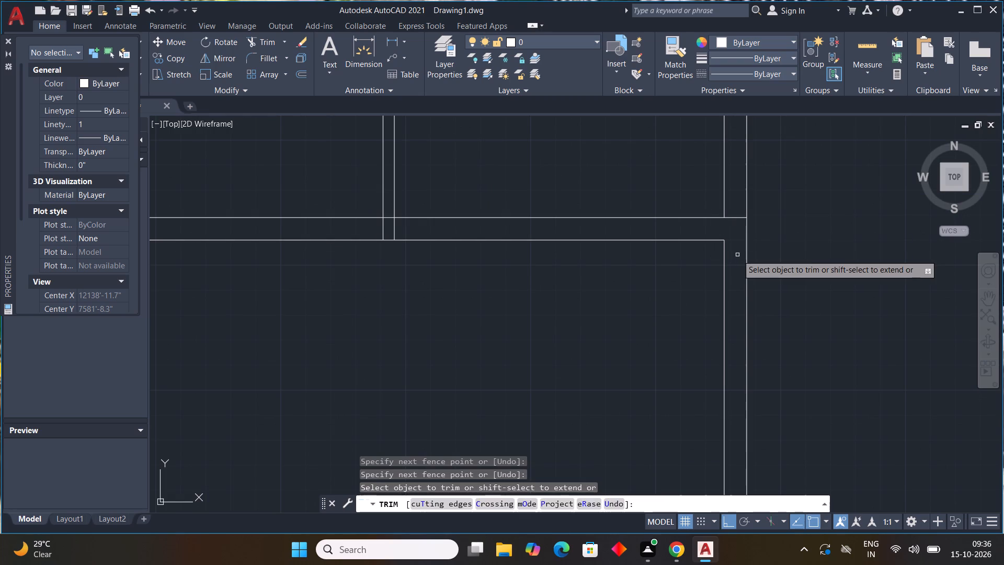
{"action": "key", "text": "Escape"}
{"action": "key", "text": "Escape"}
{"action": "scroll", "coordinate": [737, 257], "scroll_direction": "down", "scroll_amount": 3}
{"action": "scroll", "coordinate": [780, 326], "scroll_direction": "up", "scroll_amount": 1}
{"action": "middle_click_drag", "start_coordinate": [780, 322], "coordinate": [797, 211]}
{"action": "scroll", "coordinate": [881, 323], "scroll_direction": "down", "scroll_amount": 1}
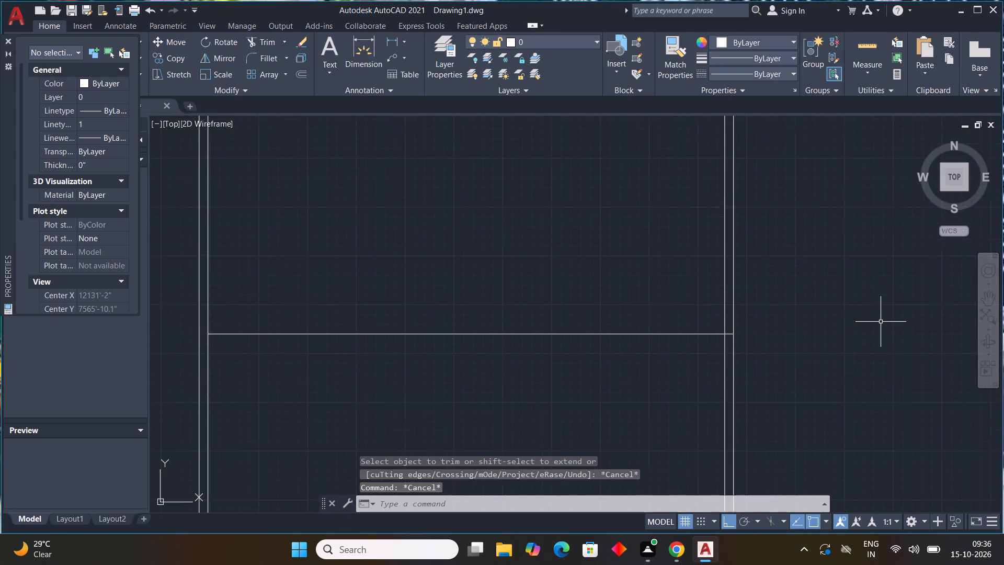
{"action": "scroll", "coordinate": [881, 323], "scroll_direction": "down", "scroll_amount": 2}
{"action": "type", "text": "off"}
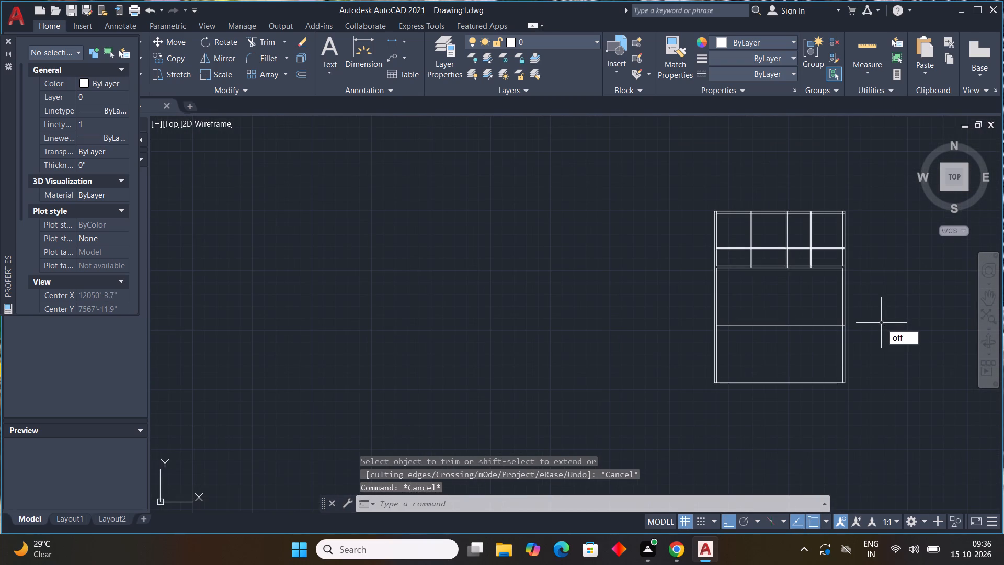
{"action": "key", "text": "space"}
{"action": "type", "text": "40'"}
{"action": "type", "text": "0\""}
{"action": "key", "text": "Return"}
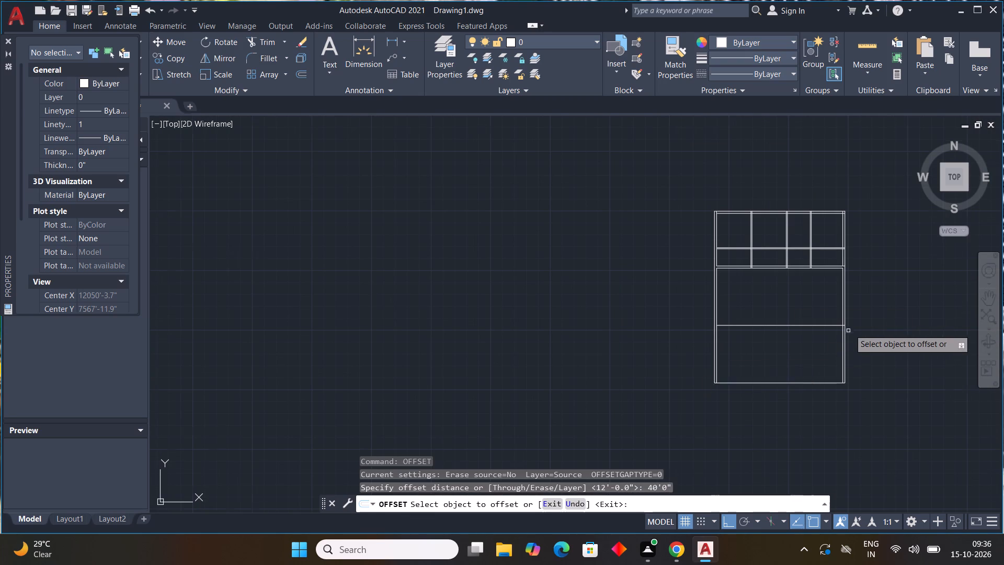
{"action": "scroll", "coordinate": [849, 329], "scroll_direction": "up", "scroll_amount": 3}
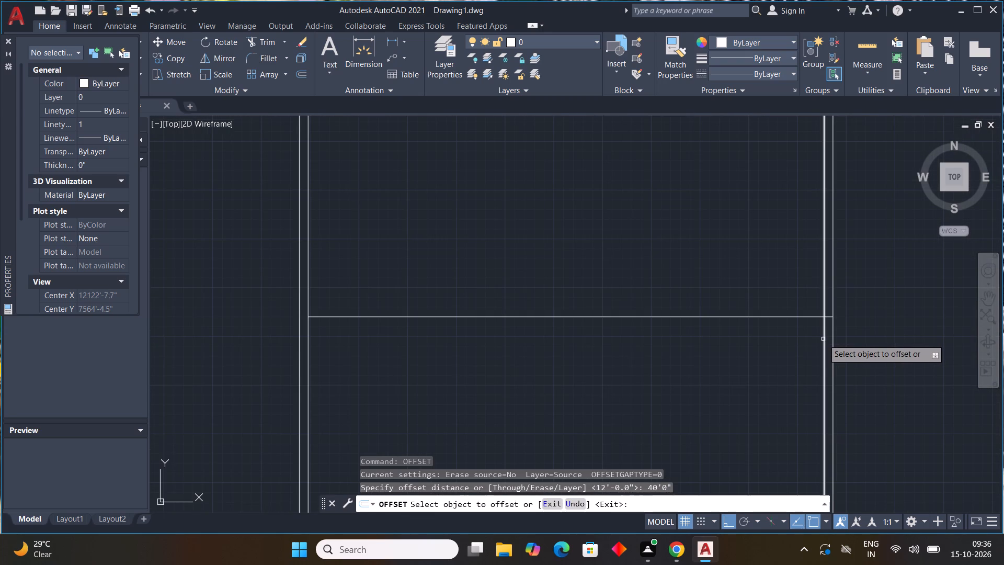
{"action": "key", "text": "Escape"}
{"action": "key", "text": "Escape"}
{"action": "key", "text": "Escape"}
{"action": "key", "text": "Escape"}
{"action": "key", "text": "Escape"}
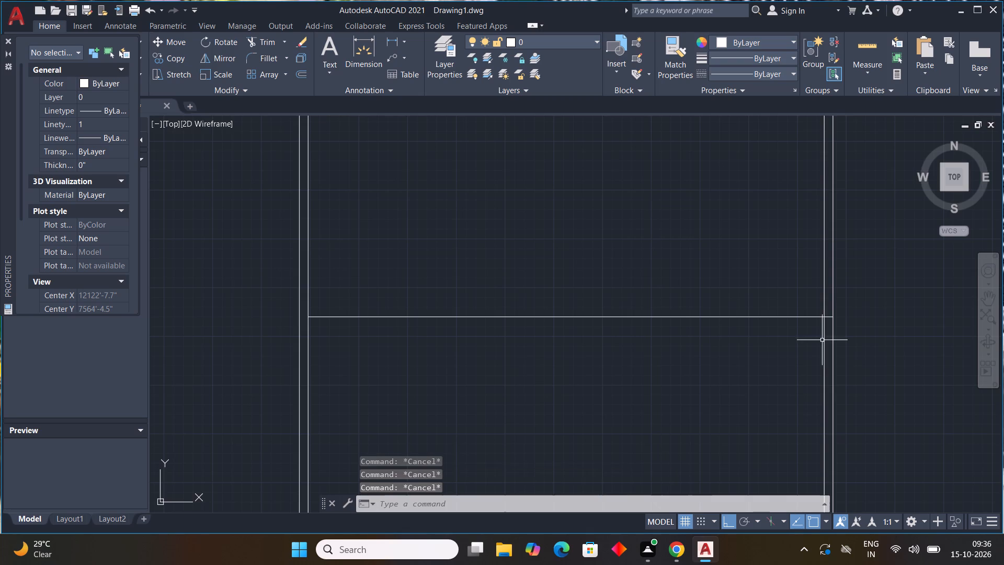
Offset the left exterior wall's inner line below the second horizontal interior wall 12'0" to the right.
{"action": "scroll", "coordinate": [820, 341], "scroll_direction": "down", "scroll_amount": 3}
{"action": "middle_click_drag", "start_coordinate": [772, 337], "coordinate": [720, 395]}
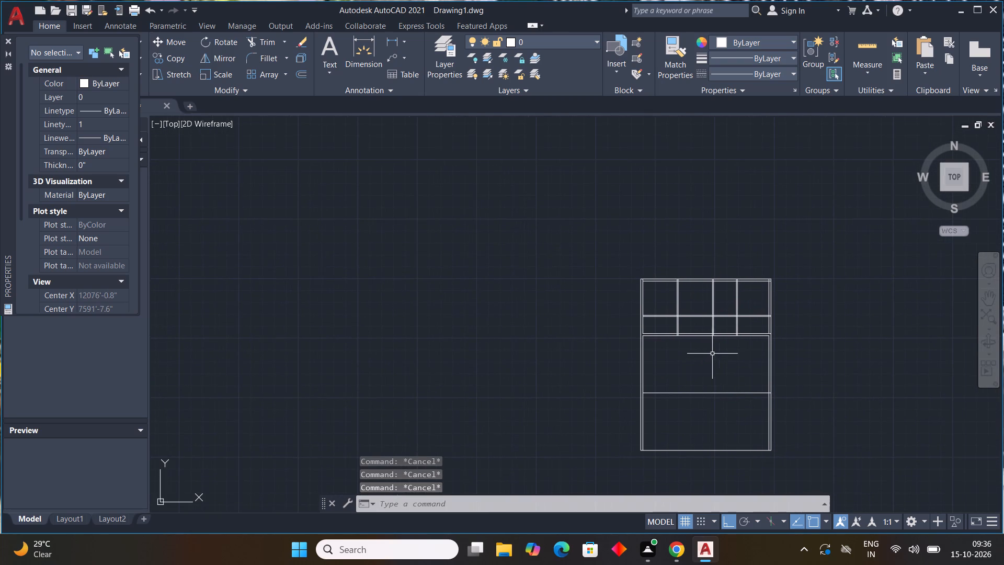
{"action": "scroll", "coordinate": [714, 354], "scroll_direction": "up", "scroll_amount": 2}
{"action": "type", "text": "off"}
{"action": "key", "text": "space"}
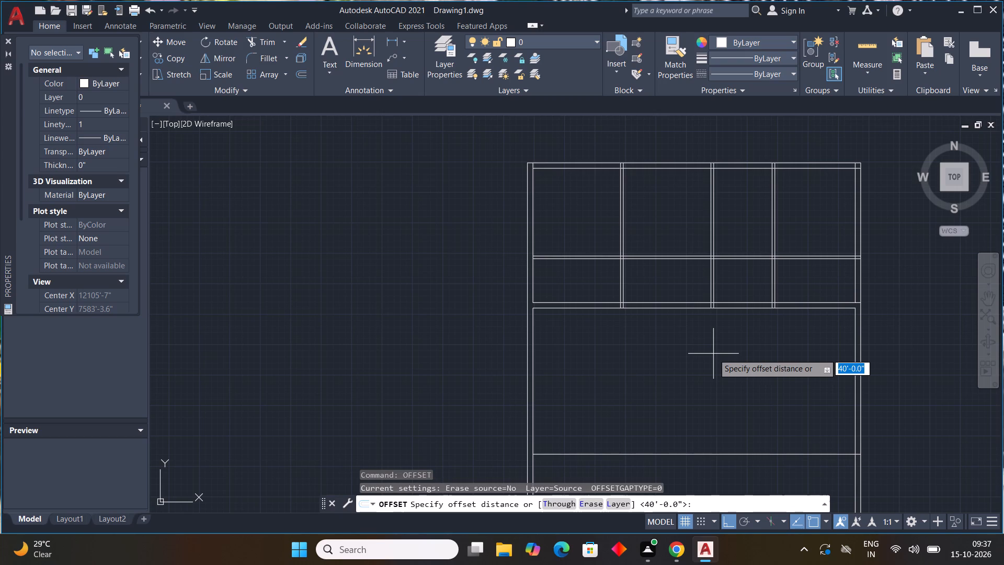
{"action": "type", "text": "12"}
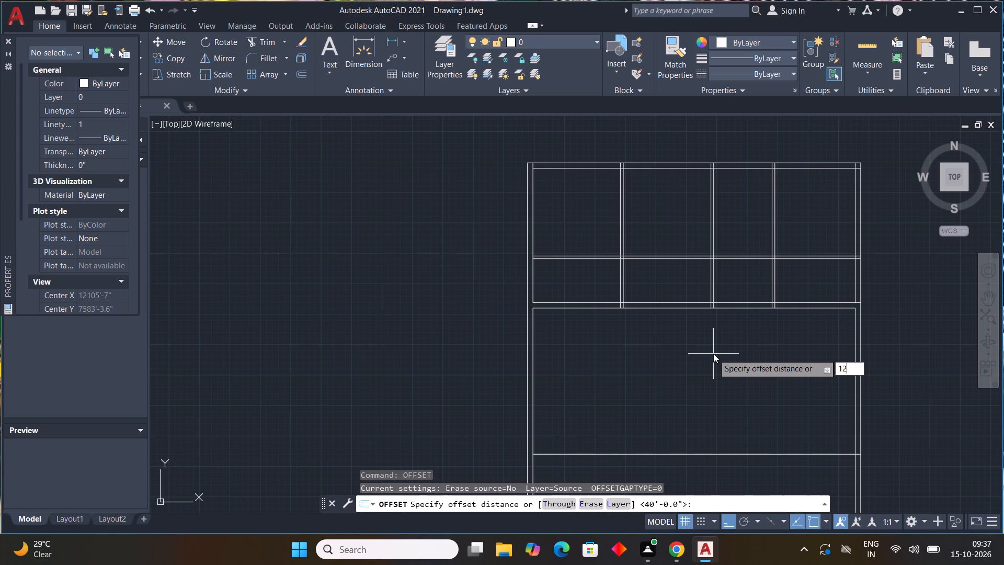
{"action": "type", "text": "'0\""}
{"action": "key", "text": "Return"}
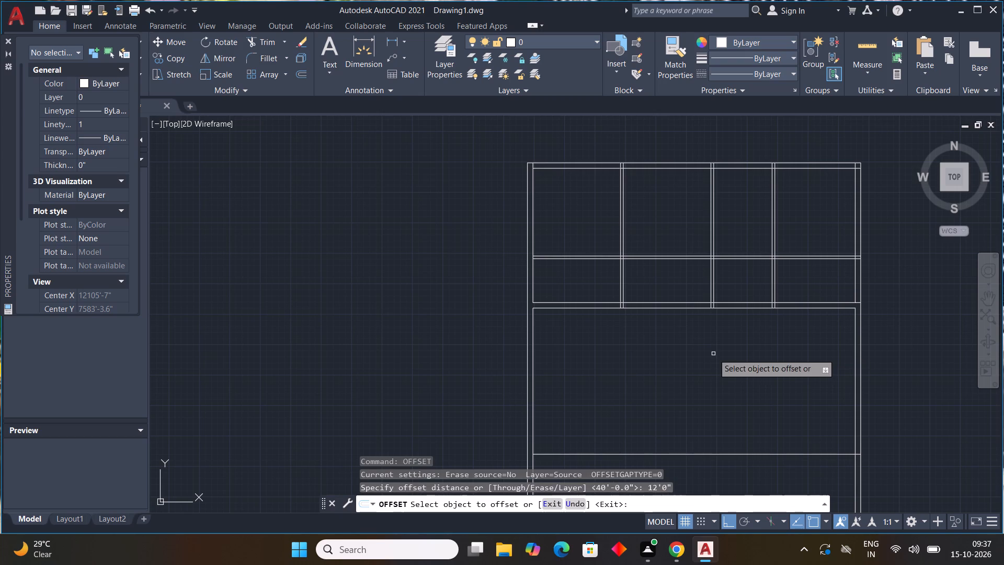
{"action": "left_click_drag", "start_coordinate": [533, 368], "coordinate": [544, 368]}
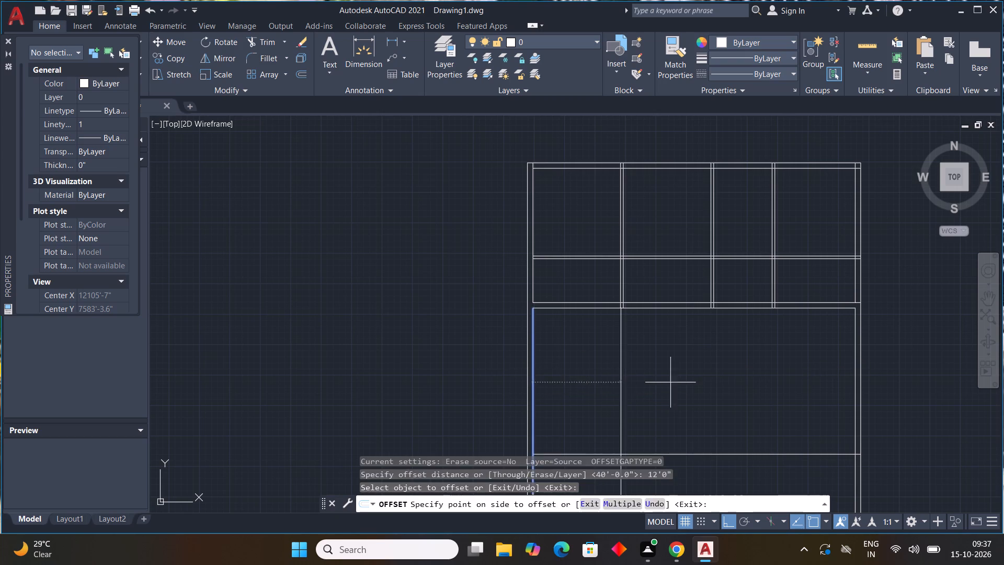
{"action": "left_click", "coordinate": [670, 382]}
{"action": "key", "text": "Escape"}
Offset the new vertical line below the second horizontal interior wall 4.5" to the right to form a partition wall.
{"action": "key", "text": "space"}
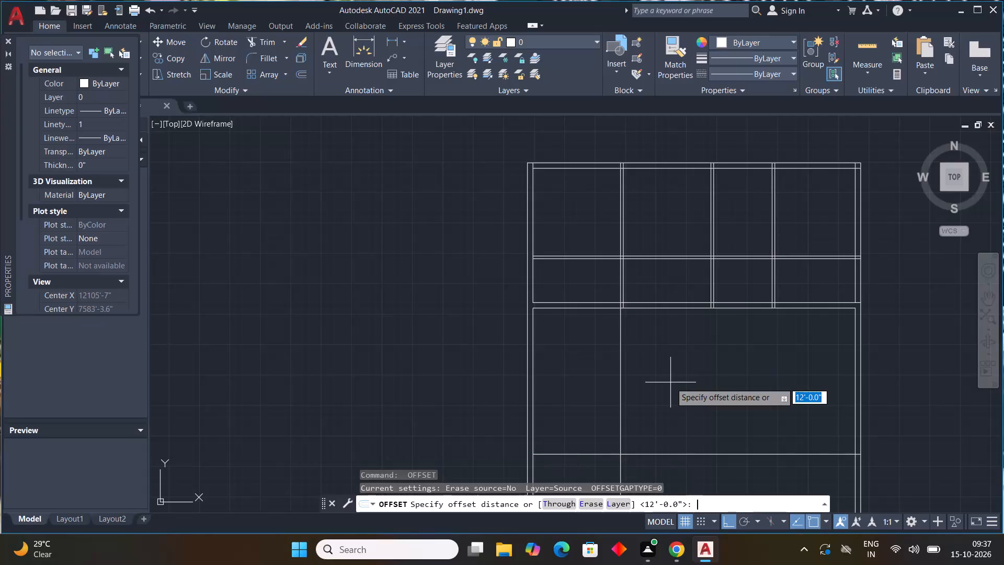
{"action": "type", "text": "4.5"}
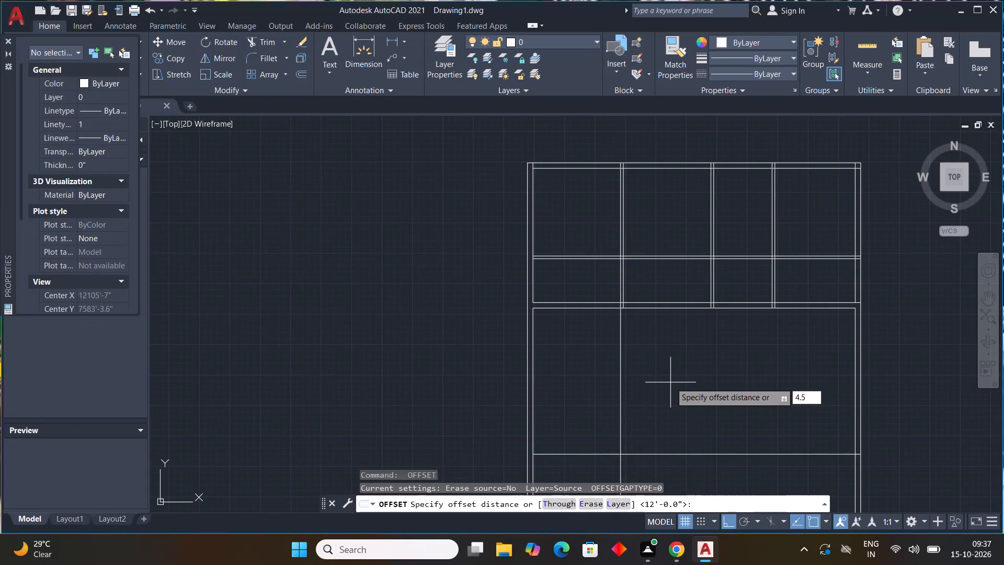
{"action": "key", "text": "shift+quotedbl"}
{"action": "key", "text": "space"}
{"action": "left_click", "coordinate": [623, 397]}
{"action": "left_click", "coordinate": [620, 396]}
{"action": "left_click", "coordinate": [623, 396]}
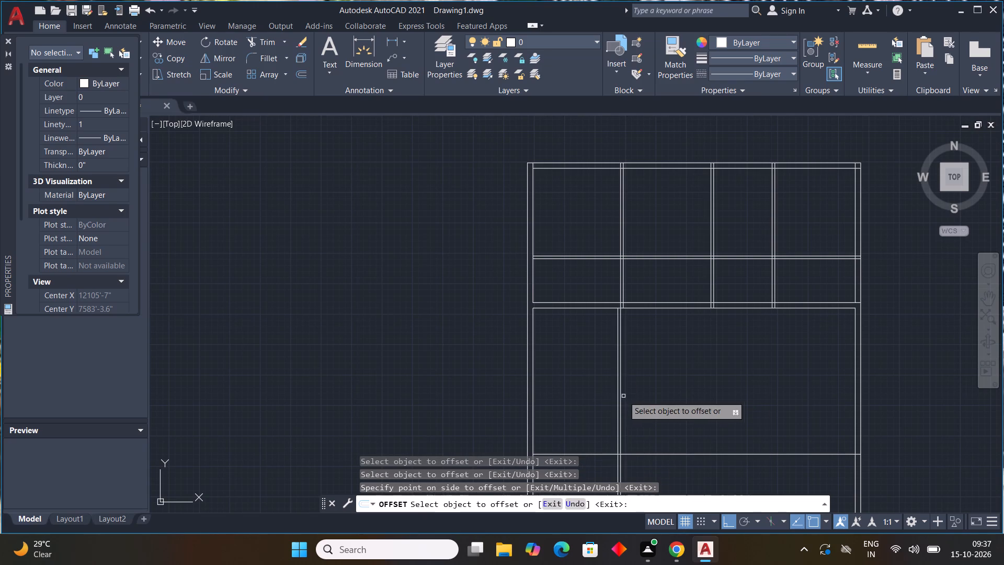
{"action": "key", "text": "ctrl+z"}
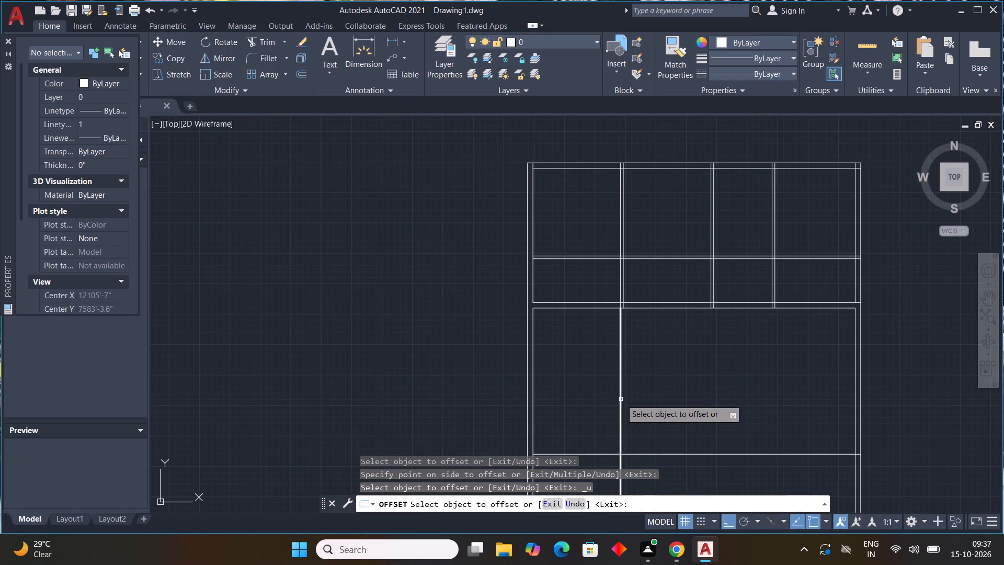
{"action": "left_click", "coordinate": [621, 399]}
{"action": "left_click", "coordinate": [675, 398]}
{"action": "key", "text": "Escape"}
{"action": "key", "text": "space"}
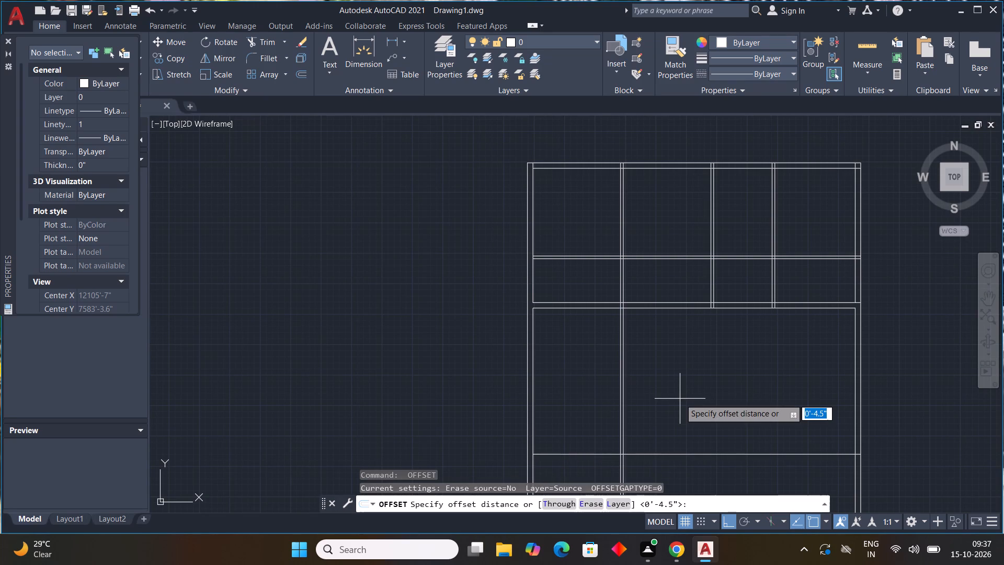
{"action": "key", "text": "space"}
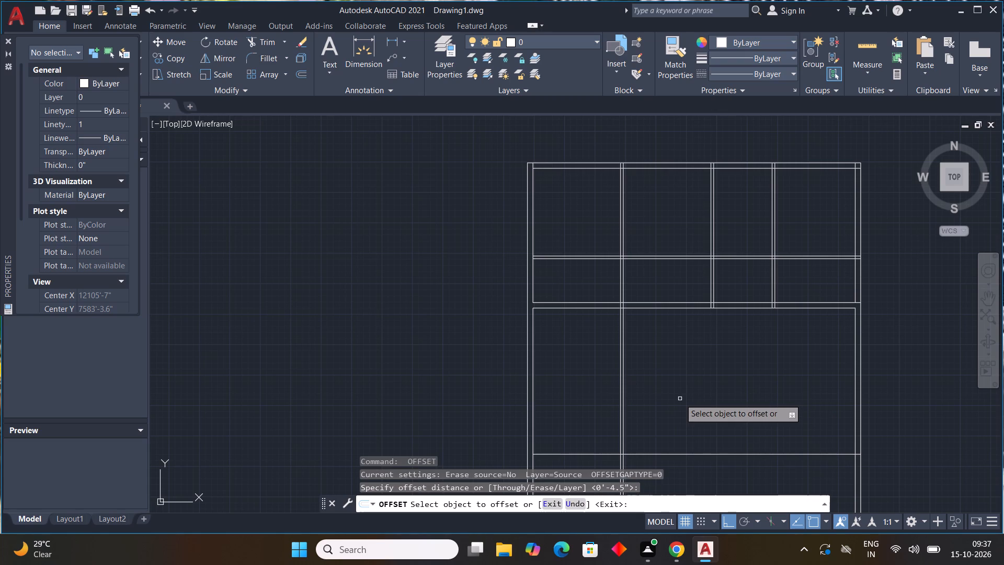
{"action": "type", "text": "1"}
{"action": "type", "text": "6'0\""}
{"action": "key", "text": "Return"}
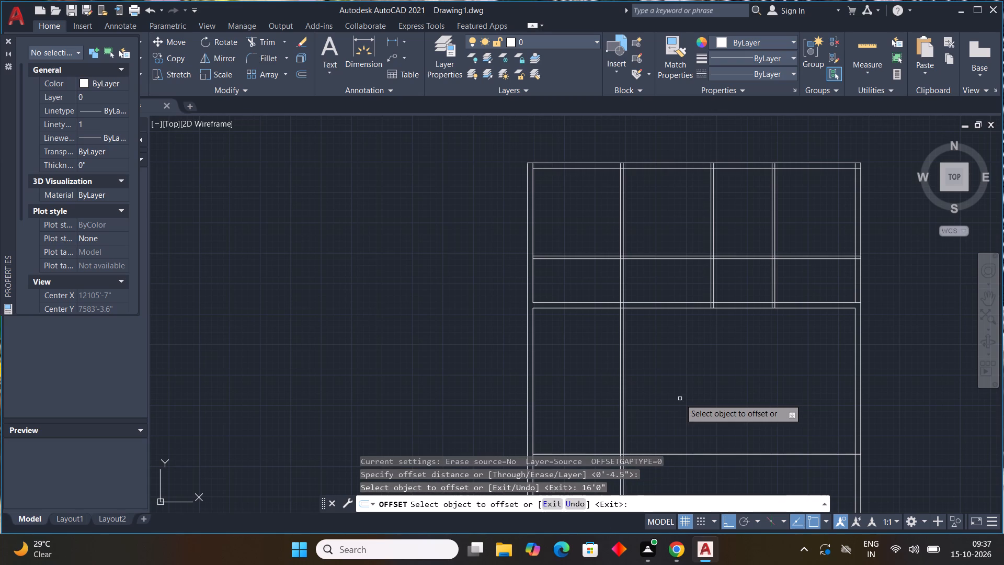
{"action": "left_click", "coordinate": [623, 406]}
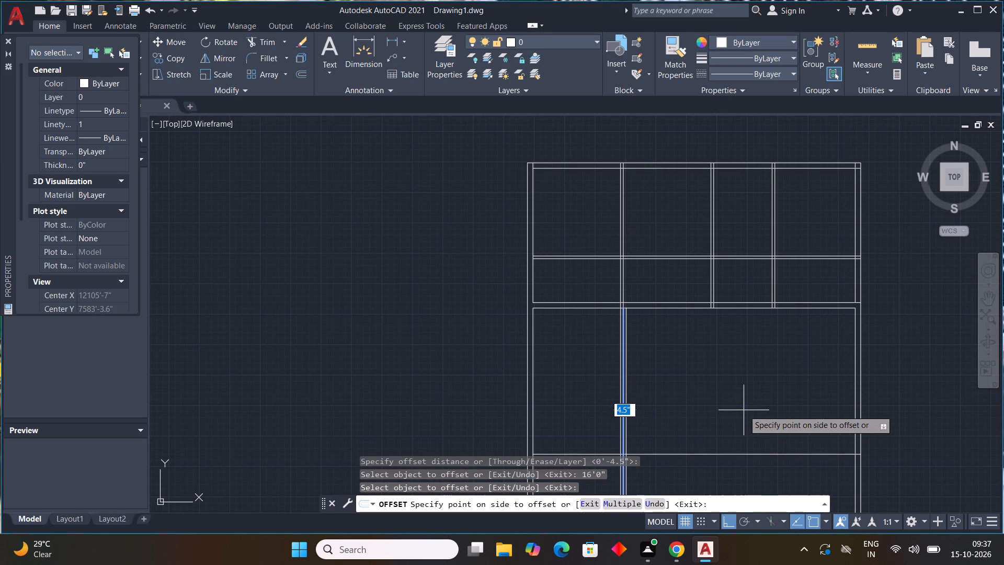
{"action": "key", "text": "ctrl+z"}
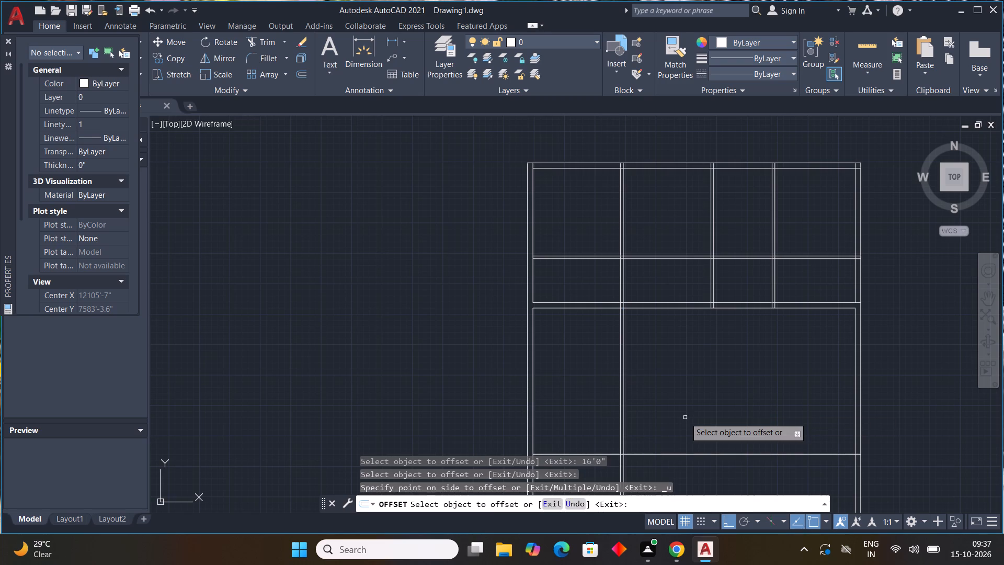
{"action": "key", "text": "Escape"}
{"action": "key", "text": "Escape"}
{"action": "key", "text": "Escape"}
Offset the right line of the left partition, below the second horizontal interior wall, 16'0" to the right.
{"action": "type", "text": "off"}
{"action": "key", "text": "space"}
{"action": "type", "text": "16'0\""}
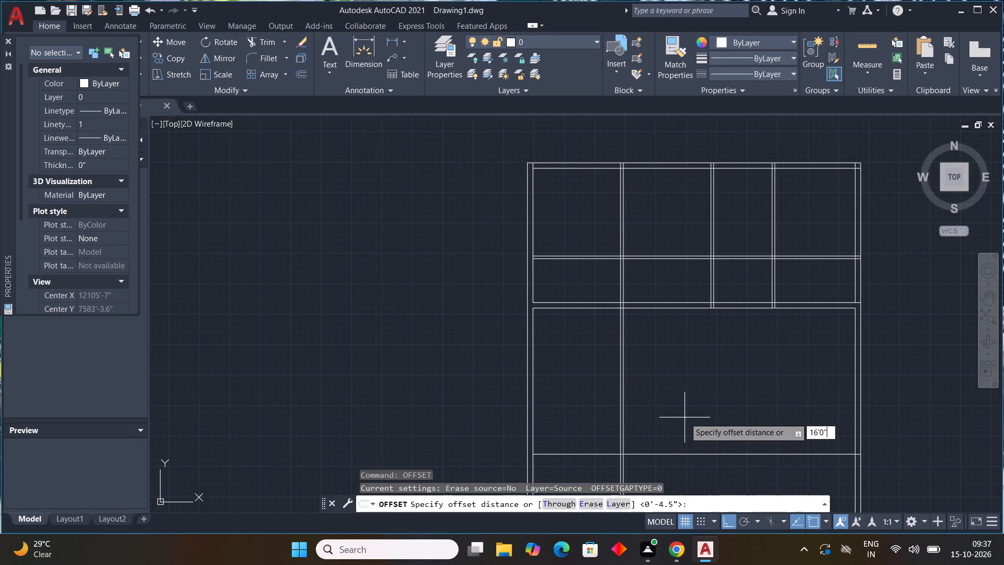
{"action": "key", "text": "Return"}
{"action": "scroll", "coordinate": [684, 417], "scroll_direction": "up", "scroll_amount": 2}
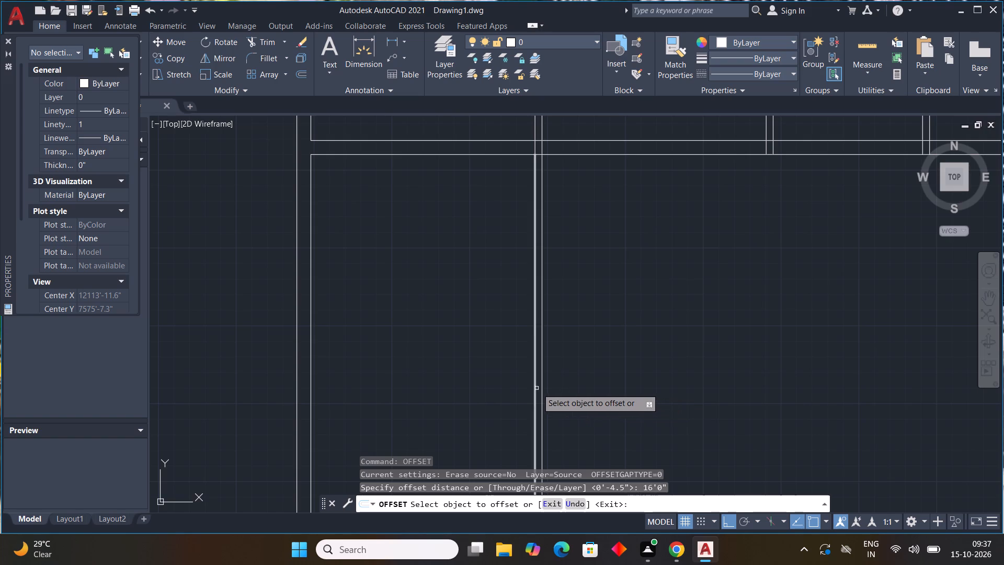
{"action": "left_click_drag", "start_coordinate": [542, 390], "coordinate": [579, 399]}
{"action": "left_click", "coordinate": [801, 410]}
{"action": "scroll", "coordinate": [801, 410], "scroll_direction": "down", "scroll_amount": 5}
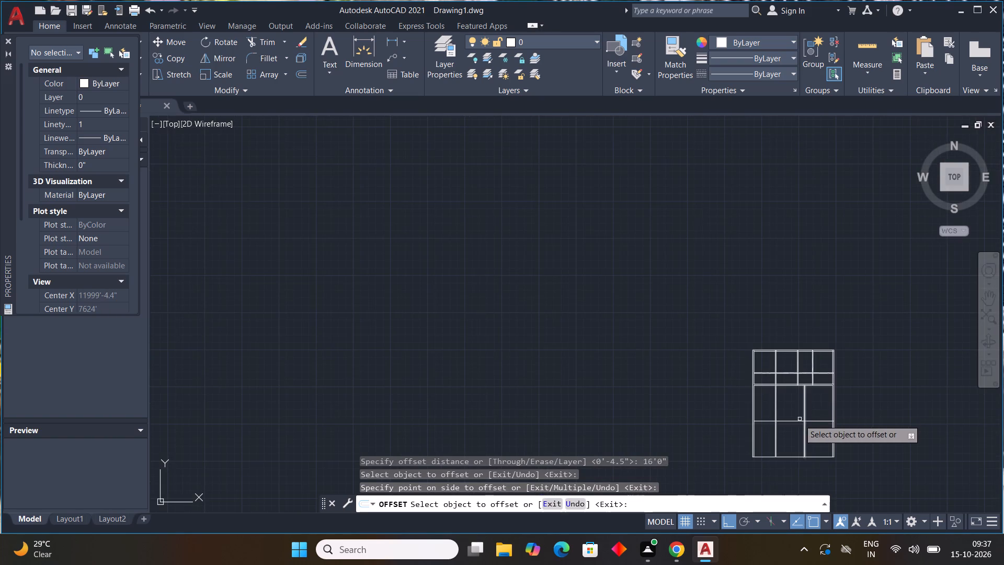
{"action": "middle_click_drag", "start_coordinate": [826, 435], "coordinate": [723, 432]}
{"action": "key", "text": "Escape"}
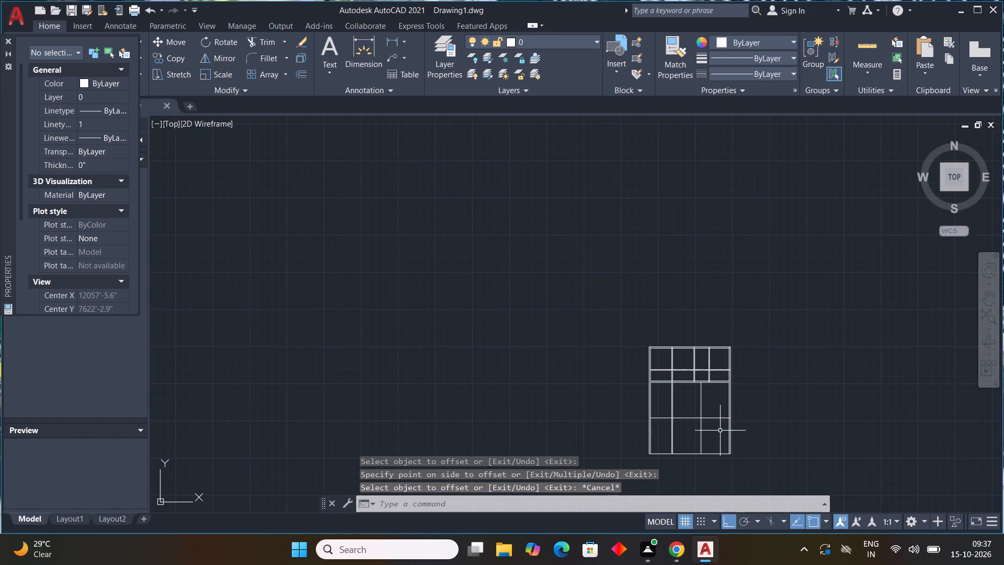
Offset the new vertical line 4.5" to the right to form a second partition wall below the second horizontal wall.
{"action": "key", "text": "space"}
{"action": "scroll", "coordinate": [699, 419], "scroll_direction": "up", "scroll_amount": 2}
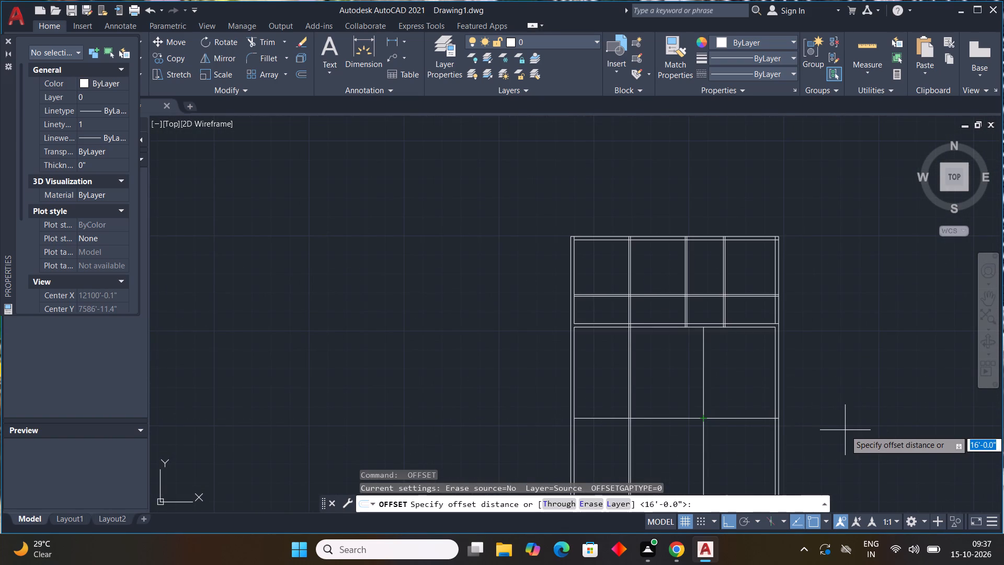
{"action": "type", "text": "4.5\""}
{"action": "key", "text": "Return"}
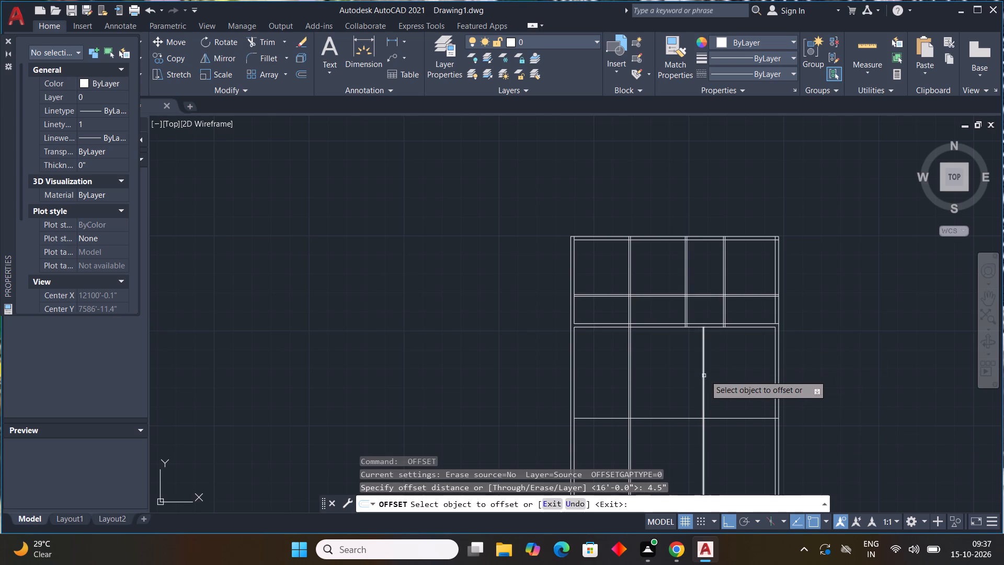
{"action": "left_click", "coordinate": [705, 375]}
{"action": "left_click", "coordinate": [717, 375]}
{"action": "key", "text": "Escape"}
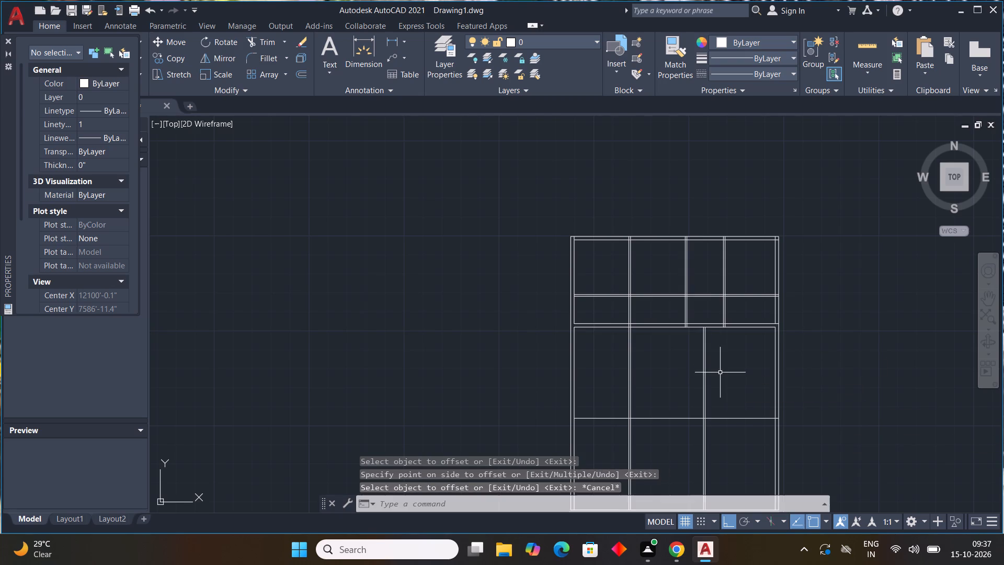
Check the room width from the new partition's right line to the right exterior wall's inner line with the dimension tool.
{"action": "middle_click_drag", "start_coordinate": [720, 372], "coordinate": [549, 348]}
{"action": "scroll", "coordinate": [572, 300], "scroll_direction": "up", "scroll_amount": 3}
{"action": "scroll", "coordinate": [584, 358], "scroll_direction": "down", "scroll_amount": 1}
{"action": "middle_click_drag", "start_coordinate": [584, 358], "coordinate": [684, 276]}
{"action": "scroll", "coordinate": [688, 299], "scroll_direction": "down", "scroll_amount": 1}
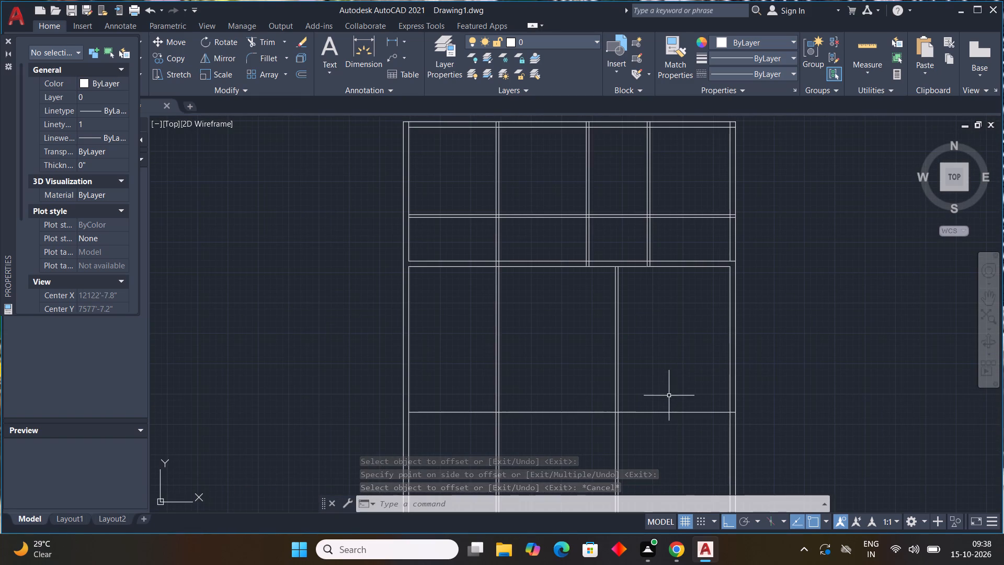
{"action": "double_click", "coordinate": [374, 70]}
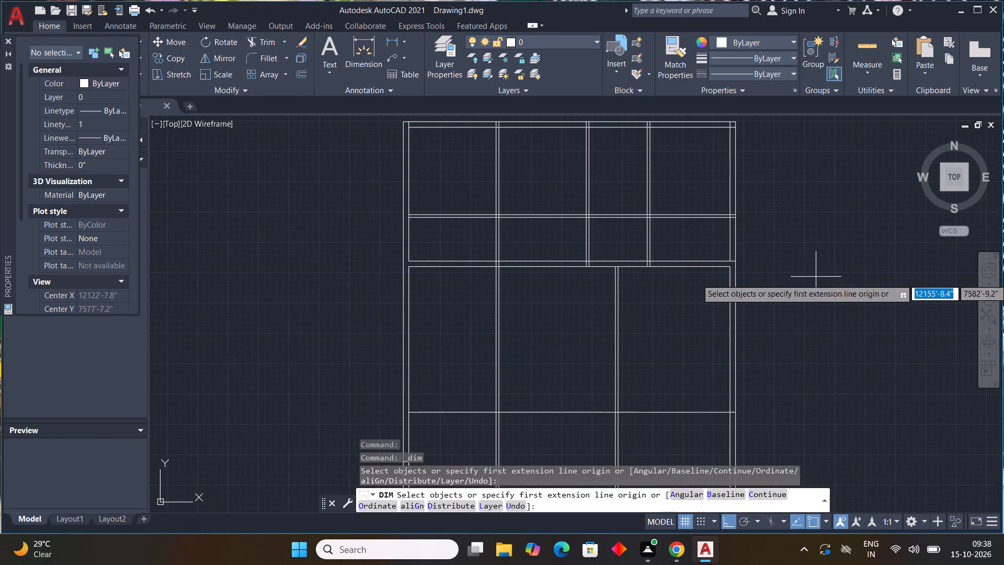
{"action": "scroll", "coordinate": [792, 285], "scroll_direction": "up", "scroll_amount": 2}
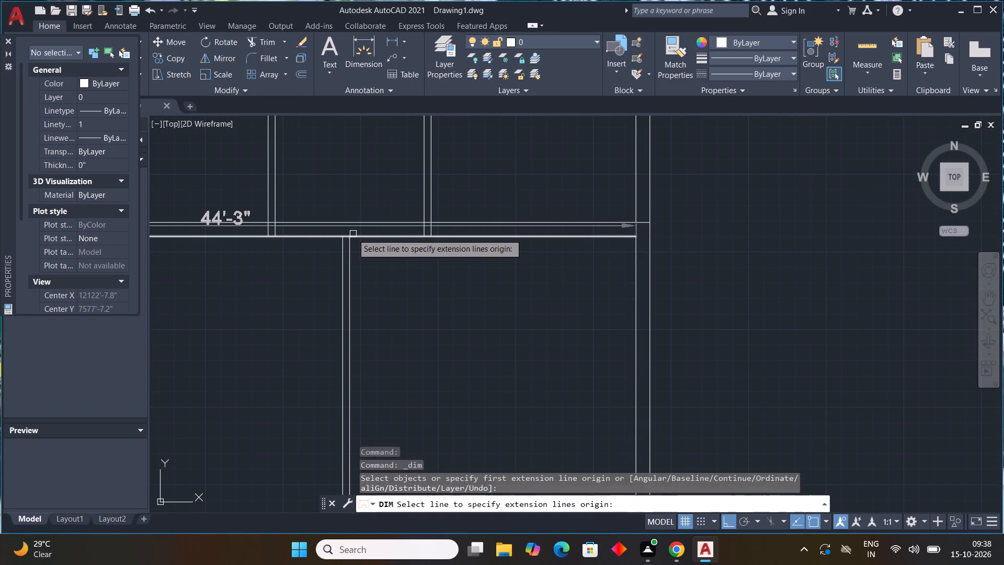
{"action": "left_click_drag", "start_coordinate": [351, 237], "coordinate": [357, 235]}
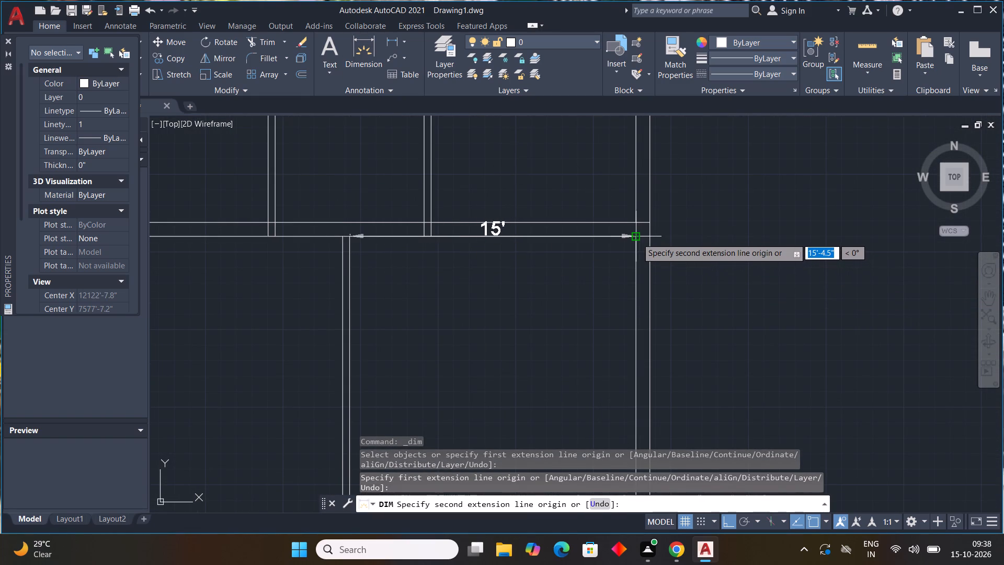
{"action": "key", "text": "Escape"}
{"action": "key", "text": "Escape"}
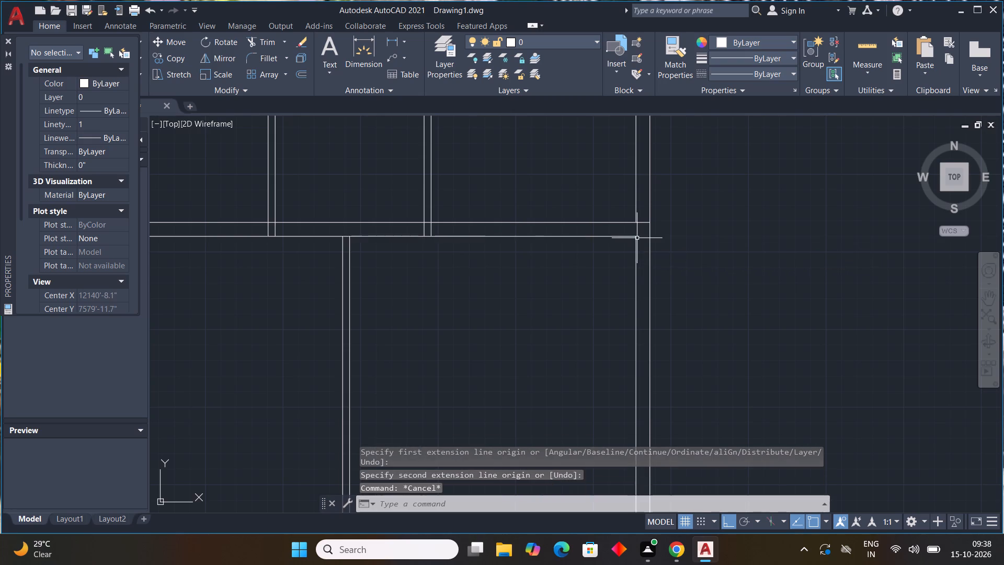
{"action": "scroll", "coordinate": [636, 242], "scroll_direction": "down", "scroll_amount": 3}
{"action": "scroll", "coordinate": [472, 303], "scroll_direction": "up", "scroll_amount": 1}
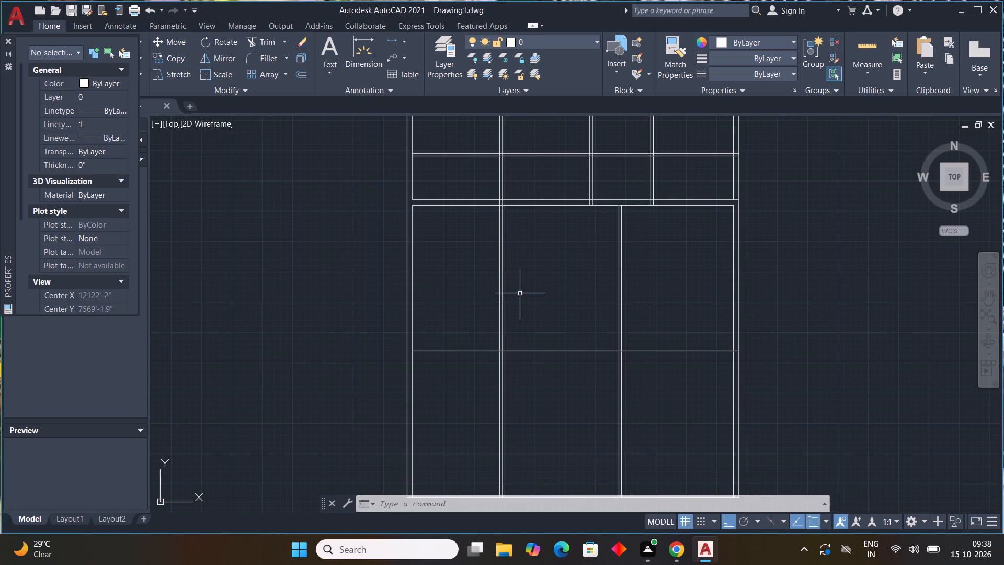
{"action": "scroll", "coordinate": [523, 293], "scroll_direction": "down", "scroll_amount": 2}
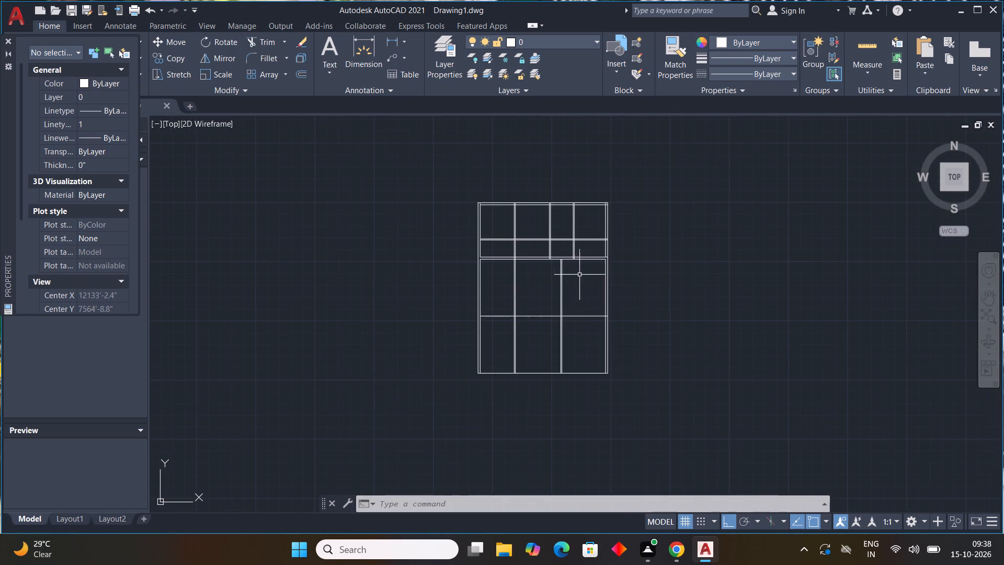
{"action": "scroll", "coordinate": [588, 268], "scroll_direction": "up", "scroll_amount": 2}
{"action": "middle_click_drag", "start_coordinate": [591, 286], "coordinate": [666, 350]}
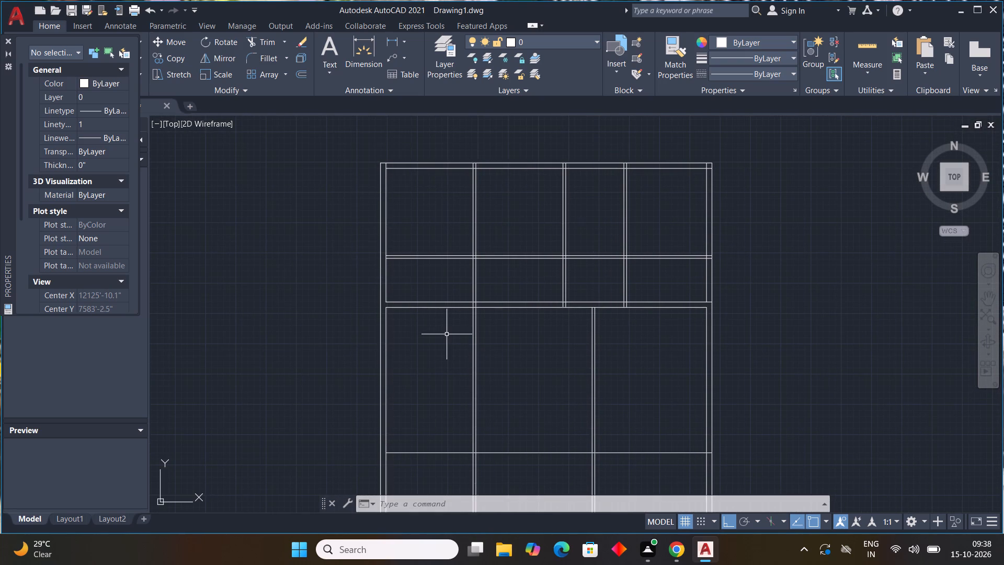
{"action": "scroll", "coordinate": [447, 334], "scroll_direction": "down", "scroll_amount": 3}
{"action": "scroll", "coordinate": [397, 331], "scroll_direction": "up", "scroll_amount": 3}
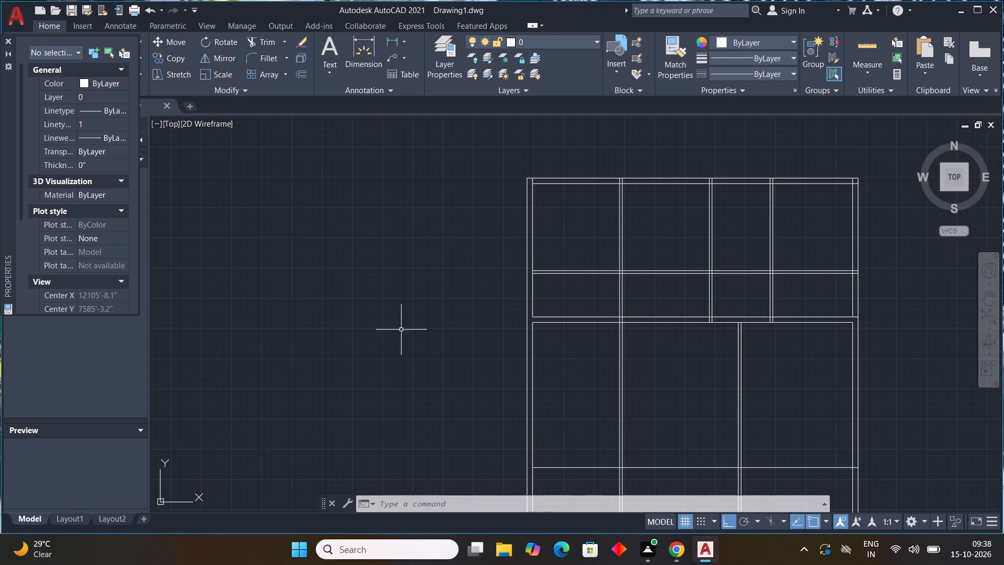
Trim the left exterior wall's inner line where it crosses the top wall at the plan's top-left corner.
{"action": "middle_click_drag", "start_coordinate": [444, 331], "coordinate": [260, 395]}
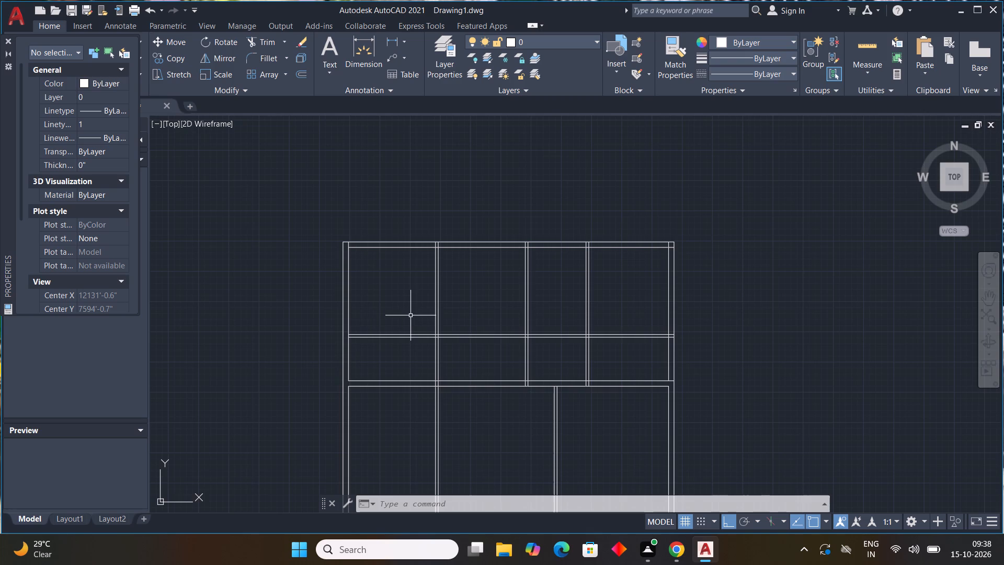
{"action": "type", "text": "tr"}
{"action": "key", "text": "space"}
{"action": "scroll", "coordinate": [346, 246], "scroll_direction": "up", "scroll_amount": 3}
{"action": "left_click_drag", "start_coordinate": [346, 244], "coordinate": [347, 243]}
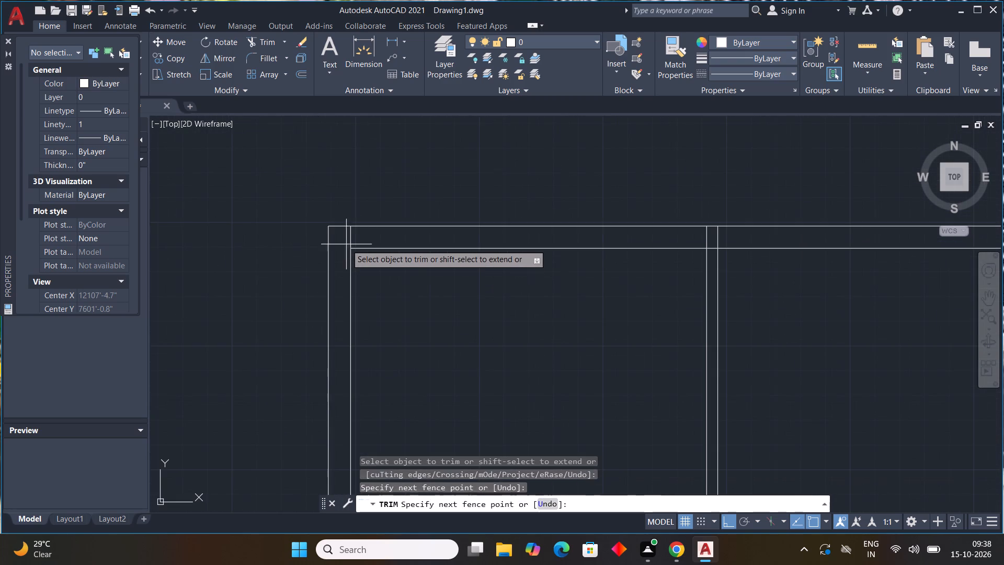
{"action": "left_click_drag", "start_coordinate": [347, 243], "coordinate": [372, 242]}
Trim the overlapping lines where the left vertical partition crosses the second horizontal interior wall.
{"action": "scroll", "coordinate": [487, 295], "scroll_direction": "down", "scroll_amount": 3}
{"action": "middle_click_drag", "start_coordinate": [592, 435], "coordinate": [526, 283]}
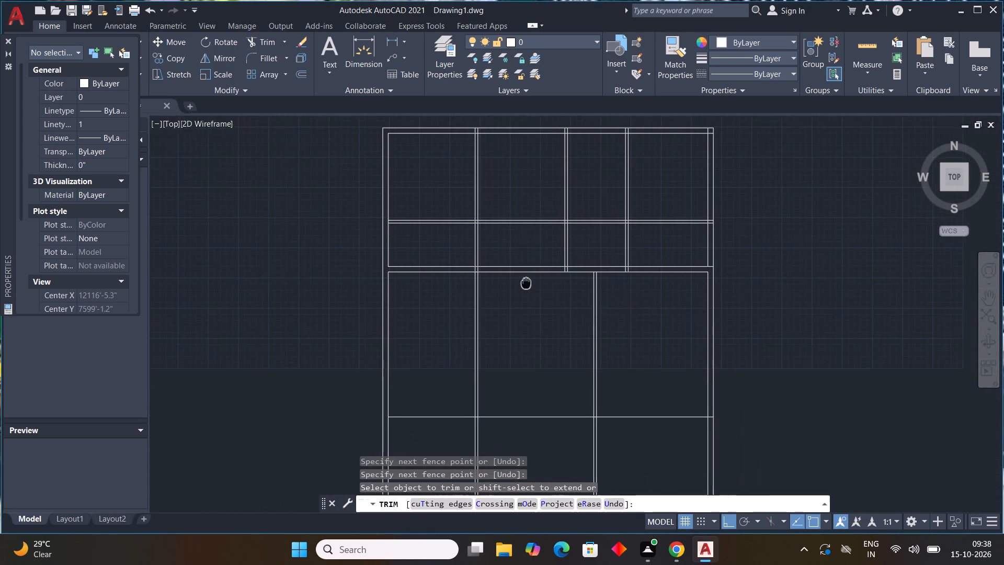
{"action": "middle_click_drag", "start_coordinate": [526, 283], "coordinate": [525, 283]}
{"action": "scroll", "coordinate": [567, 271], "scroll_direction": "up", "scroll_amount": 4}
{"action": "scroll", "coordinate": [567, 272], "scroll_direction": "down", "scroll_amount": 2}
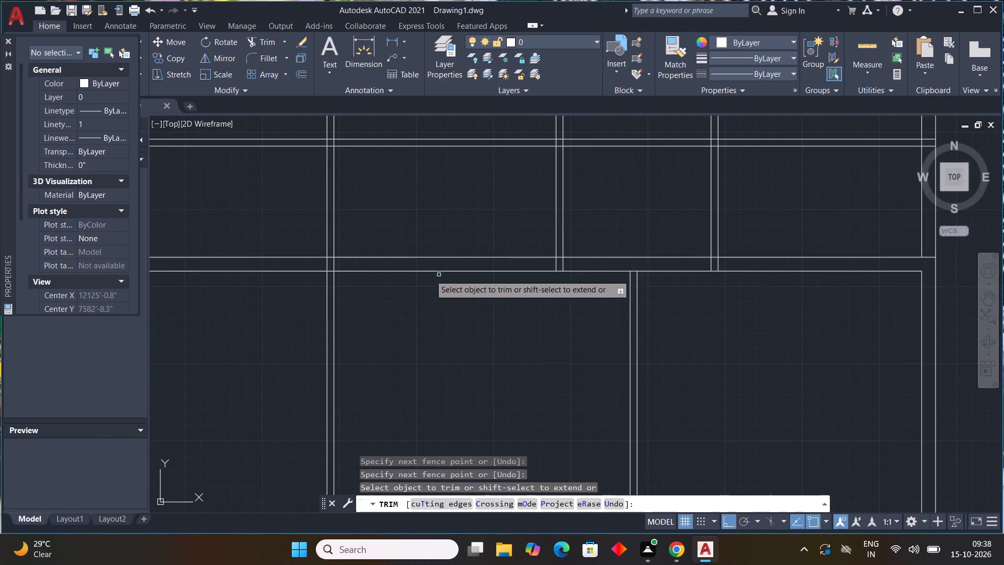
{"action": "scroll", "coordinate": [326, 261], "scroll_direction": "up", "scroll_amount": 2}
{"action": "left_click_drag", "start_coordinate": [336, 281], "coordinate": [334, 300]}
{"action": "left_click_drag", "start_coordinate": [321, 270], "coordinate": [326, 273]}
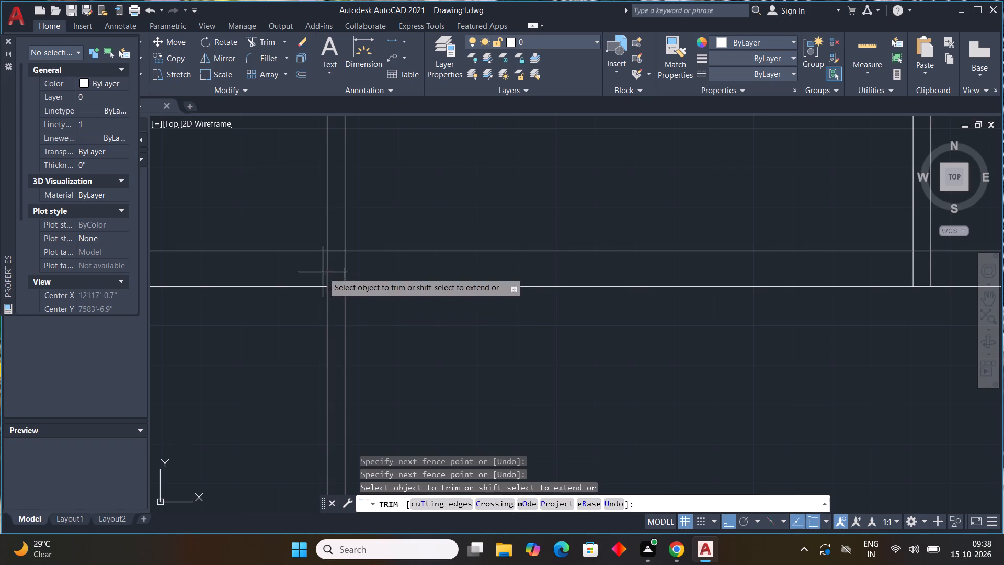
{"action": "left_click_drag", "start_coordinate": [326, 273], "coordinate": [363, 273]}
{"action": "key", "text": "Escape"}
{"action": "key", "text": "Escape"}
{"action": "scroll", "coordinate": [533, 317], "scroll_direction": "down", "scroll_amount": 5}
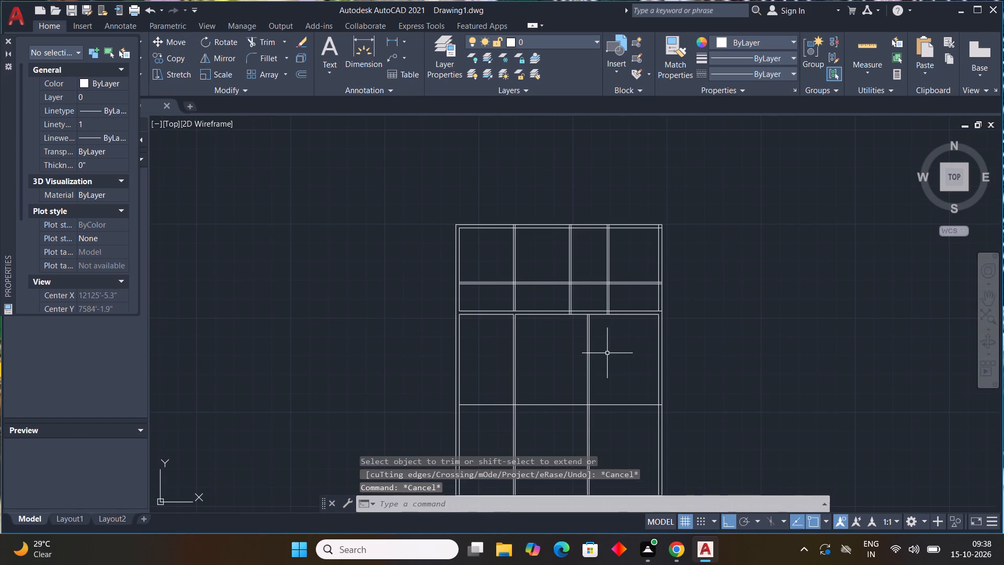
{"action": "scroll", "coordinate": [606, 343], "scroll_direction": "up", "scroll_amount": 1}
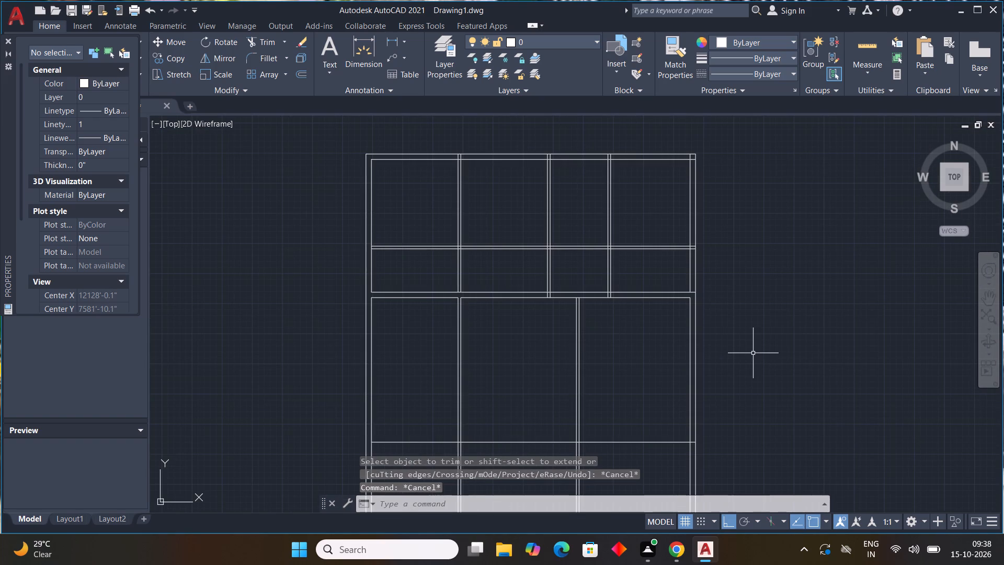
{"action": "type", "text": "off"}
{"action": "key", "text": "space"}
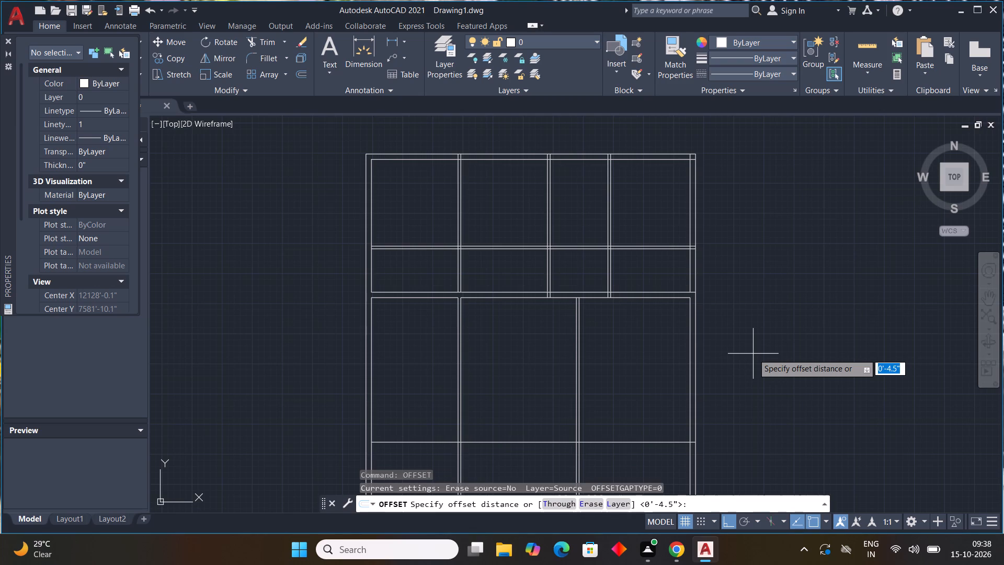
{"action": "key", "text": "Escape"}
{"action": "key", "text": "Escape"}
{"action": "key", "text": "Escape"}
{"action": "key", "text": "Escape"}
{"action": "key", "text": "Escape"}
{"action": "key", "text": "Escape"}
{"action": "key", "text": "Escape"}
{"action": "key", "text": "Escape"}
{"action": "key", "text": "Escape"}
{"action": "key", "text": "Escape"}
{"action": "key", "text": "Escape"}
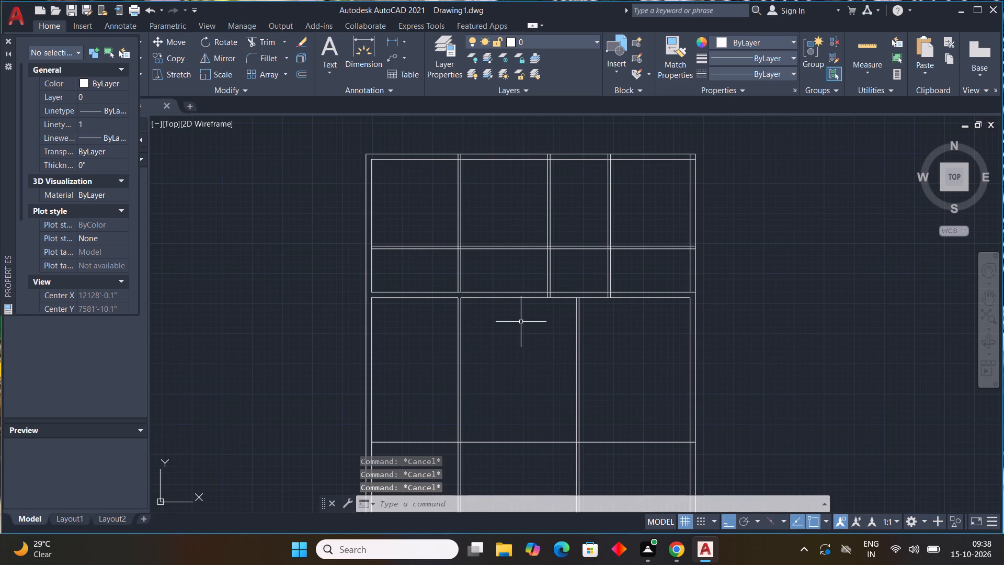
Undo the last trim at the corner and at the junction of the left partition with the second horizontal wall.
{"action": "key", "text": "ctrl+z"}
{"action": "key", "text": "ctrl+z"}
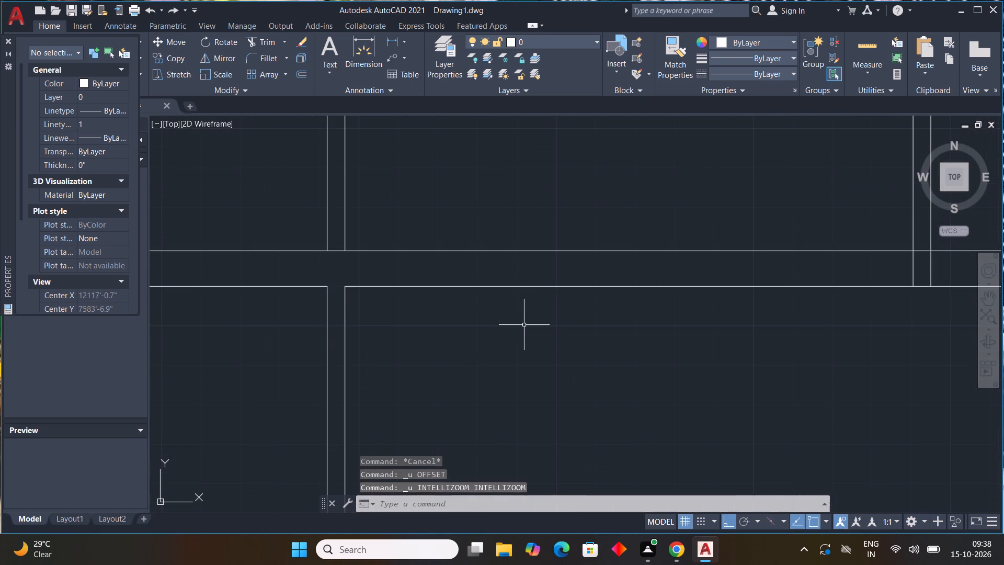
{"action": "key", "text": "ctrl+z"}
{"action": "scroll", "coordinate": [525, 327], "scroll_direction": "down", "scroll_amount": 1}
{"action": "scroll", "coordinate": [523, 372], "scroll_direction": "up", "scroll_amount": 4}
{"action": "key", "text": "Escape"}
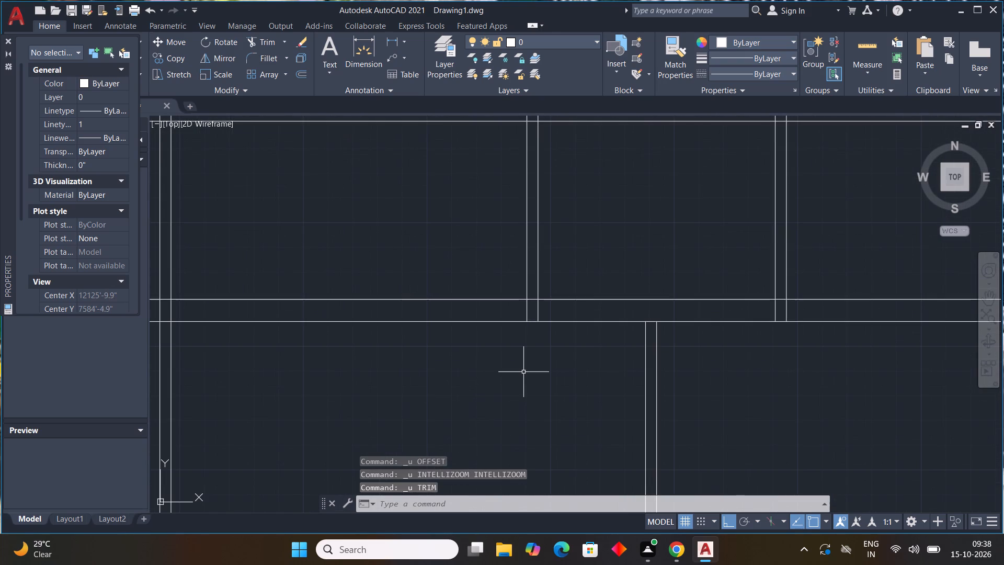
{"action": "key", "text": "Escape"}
Trim away both horizontal interior walls between the left vertical partition and the right exterior wall.
{"action": "scroll", "coordinate": [523, 372], "scroll_direction": "down", "scroll_amount": 4}
{"action": "type", "text": "tr"}
{"action": "key", "text": "space"}
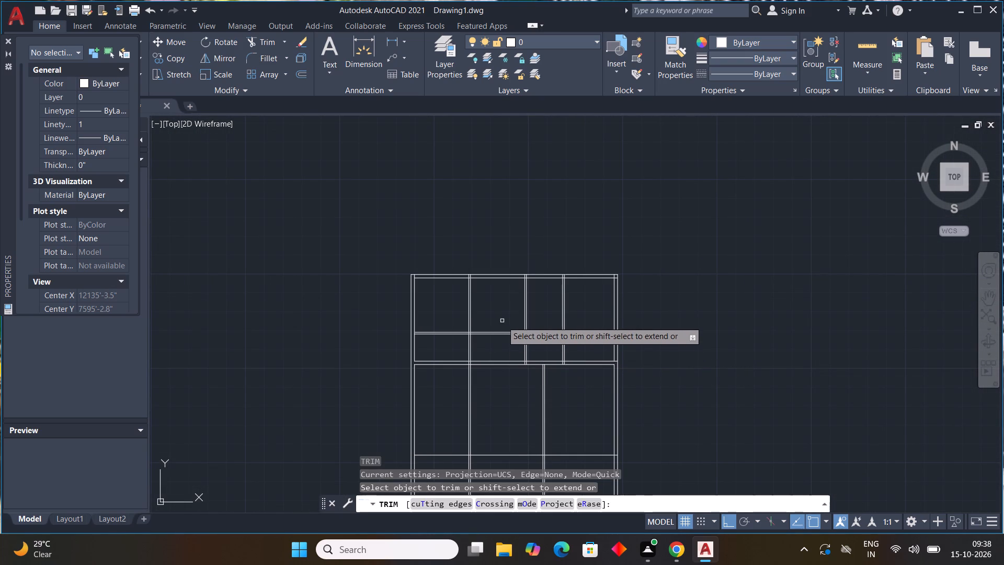
{"action": "left_click_drag", "start_coordinate": [503, 321], "coordinate": [507, 371]}
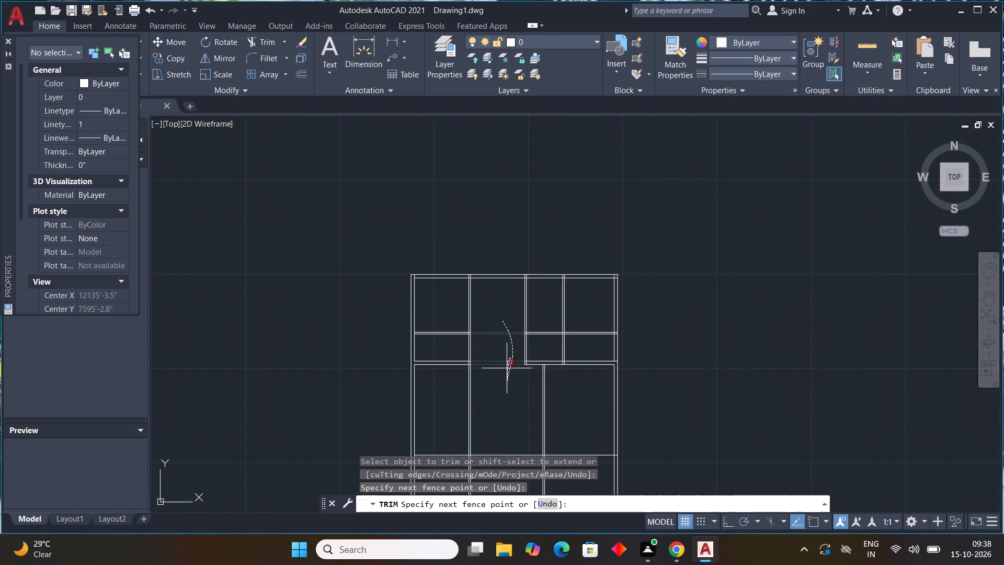
{"action": "left_click_drag", "start_coordinate": [507, 371], "coordinate": [510, 379]}
{"action": "left_click_drag", "start_coordinate": [540, 325], "coordinate": [545, 377]}
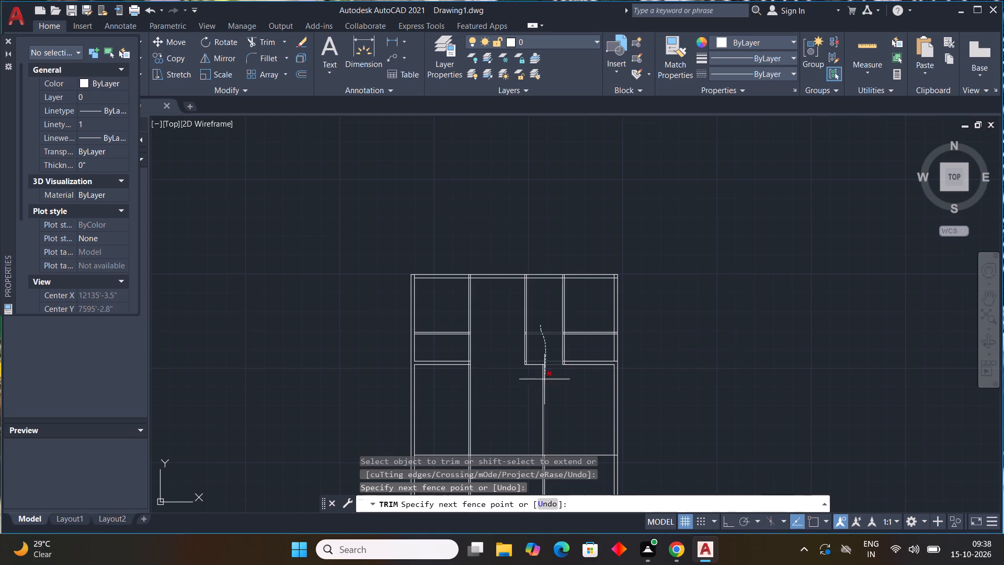
{"action": "left_click_drag", "start_coordinate": [545, 377], "coordinate": [543, 404]}
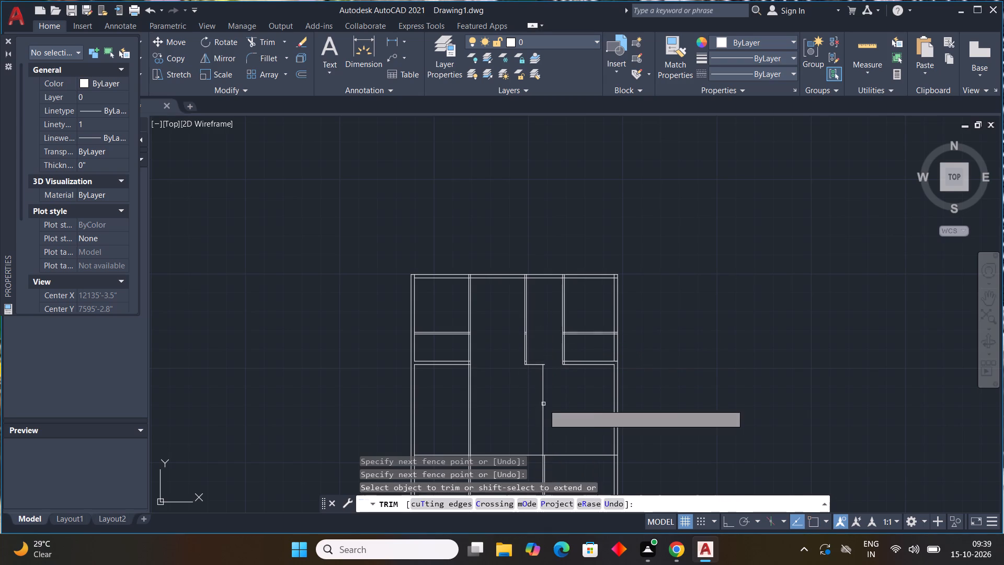
{"action": "left_click_drag", "start_coordinate": [589, 325], "coordinate": [581, 394]}
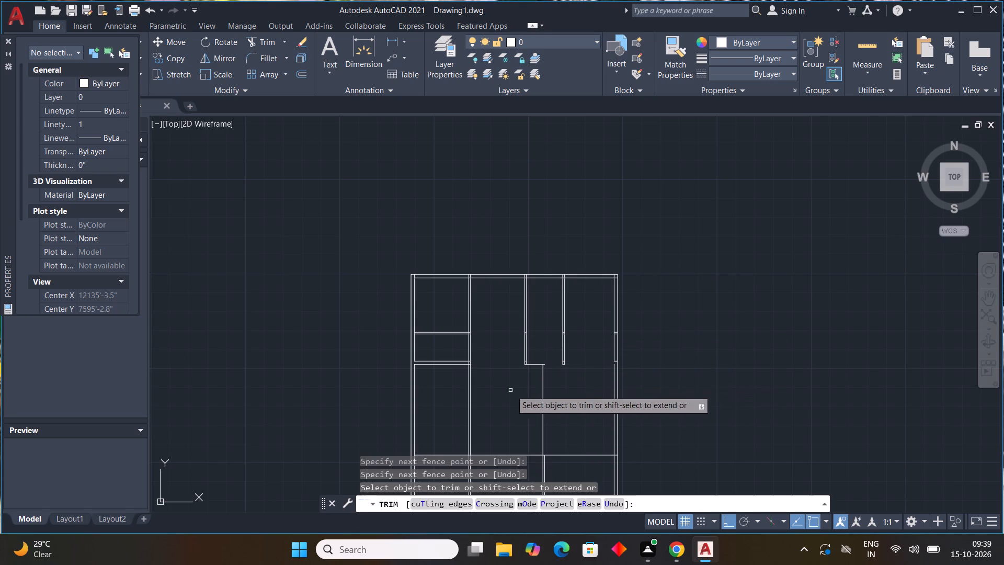
Trim away the remaining lines of the lower 4.5" partition and the leftover horizontal wall segment above it.
{"action": "left_click_drag", "start_coordinate": [555, 390], "coordinate": [519, 415]}
{"action": "left_click_drag", "start_coordinate": [540, 354], "coordinate": [542, 397]}
{"action": "middle_click_drag", "start_coordinate": [554, 424], "coordinate": [551, 409]}
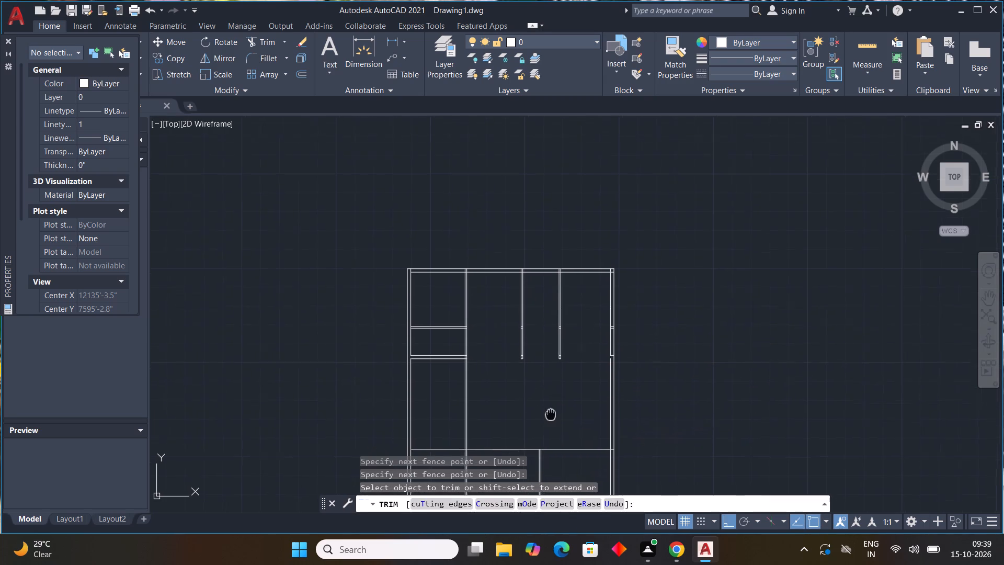
{"action": "middle_click_drag", "start_coordinate": [551, 409], "coordinate": [547, 364]}
{"action": "left_click_drag", "start_coordinate": [562, 413], "coordinate": [517, 437]}
Trim away the lower room's middle horizontal line between the left partition and the right exterior wall.
{"action": "left_click_drag", "start_coordinate": [530, 362], "coordinate": [535, 419]}
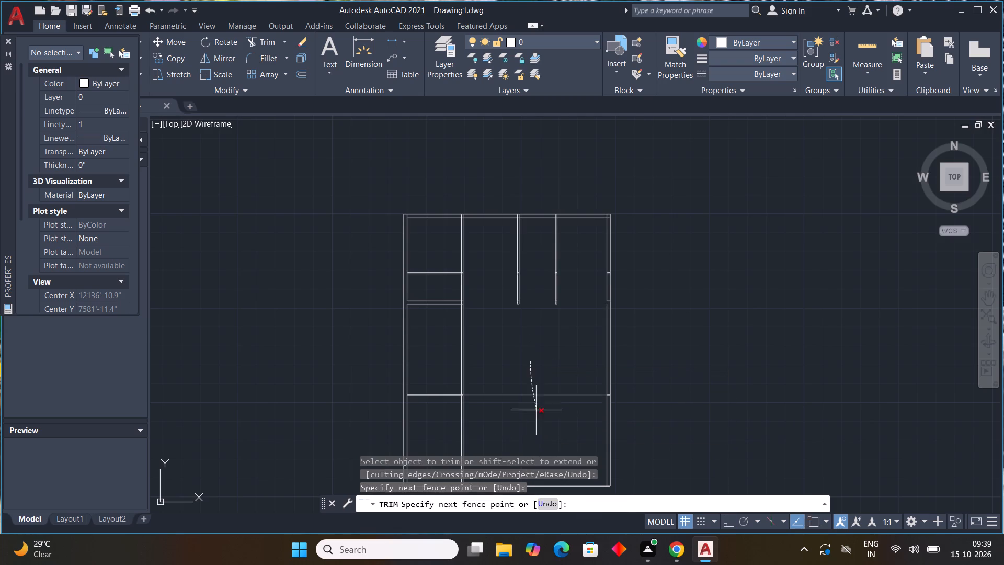
{"action": "left_click_drag", "start_coordinate": [535, 419], "coordinate": [534, 421]}
{"action": "key", "text": "Escape"}
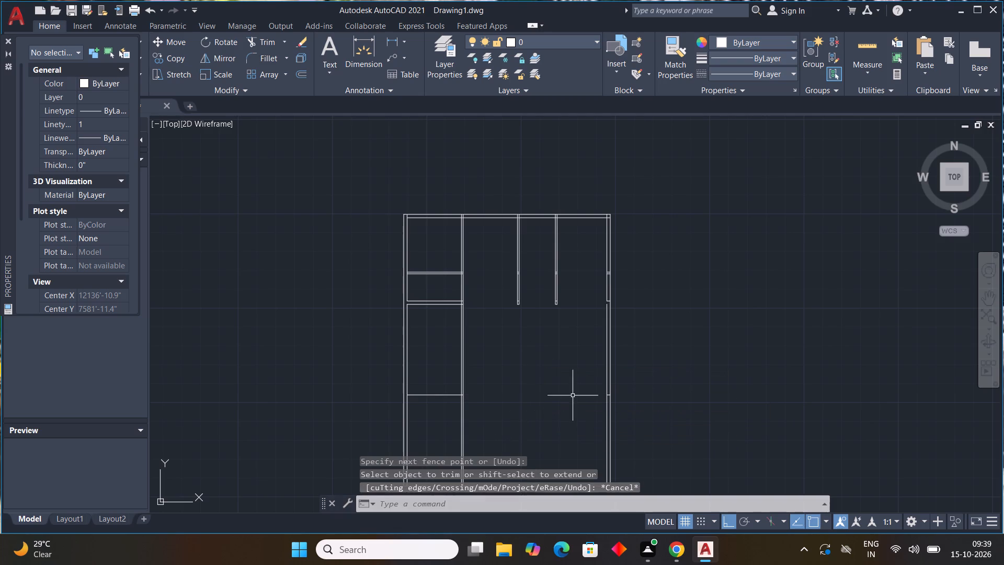
Trim the overlapping wall lines where the left vertical partition meets the top exterior wall.
{"action": "key", "text": "Escape"}
{"action": "key", "text": "Escape"}
{"action": "key", "text": "Escape"}
{"action": "key", "text": "Escape"}
{"action": "key", "text": "Escape"}
{"action": "key", "text": "Escape"}
{"action": "key", "text": "Escape"}
{"action": "key", "text": "Escape"}
{"action": "middle_click_drag", "start_coordinate": [566, 370], "coordinate": [526, 484]}
{"action": "scroll", "coordinate": [565, 371], "scroll_direction": "down", "scroll_amount": 1}
{"action": "scroll", "coordinate": [494, 430], "scroll_direction": "up", "scroll_amount": 4}
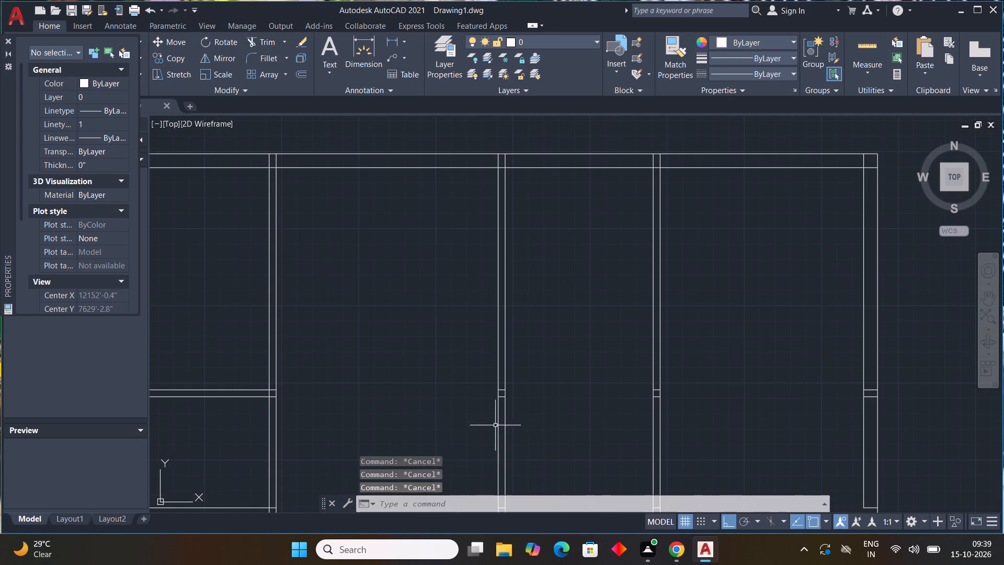
{"action": "type", "text": "tr"}
{"action": "key", "text": "space"}
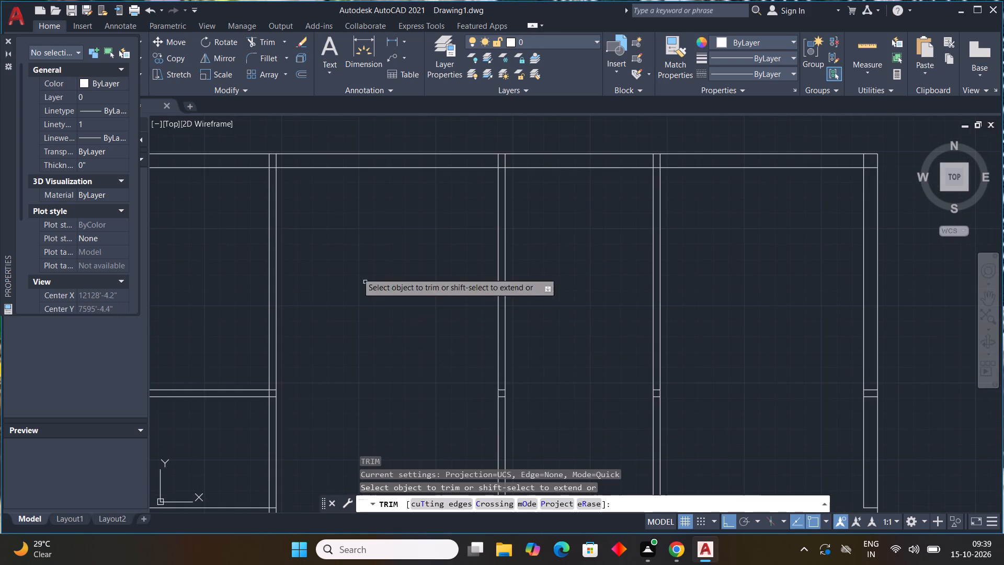
{"action": "middle_click_drag", "start_coordinate": [366, 280], "coordinate": [459, 408]}
{"action": "scroll", "coordinate": [373, 302], "scroll_direction": "up", "scroll_amount": 2}
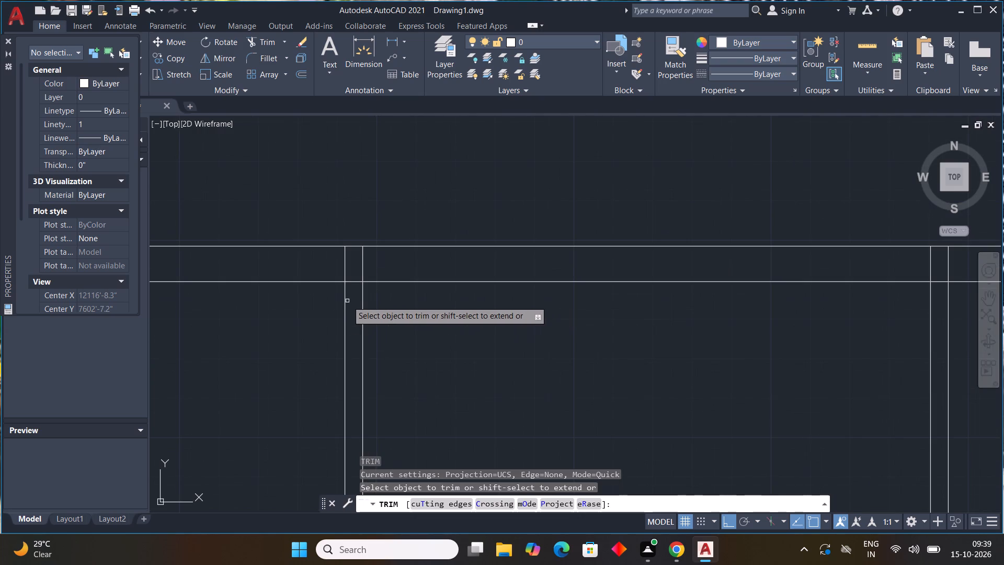
{"action": "left_click_drag", "start_coordinate": [356, 290], "coordinate": [361, 270]}
{"action": "left_click_drag", "start_coordinate": [340, 265], "coordinate": [352, 271]}
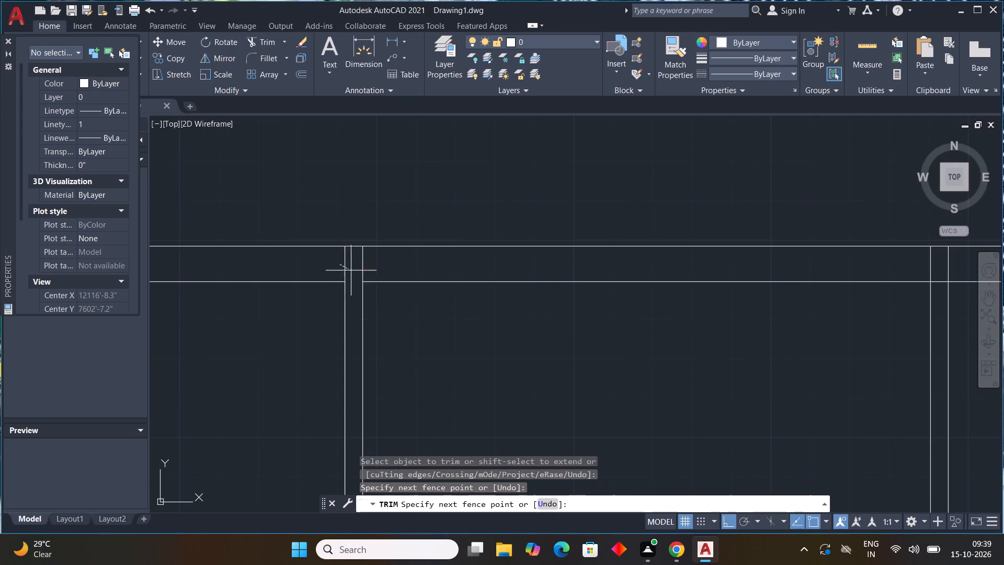
{"action": "left_click_drag", "start_coordinate": [352, 271], "coordinate": [374, 276]}
{"action": "key", "text": "Escape"}
{"action": "key", "text": "Escape"}
{"action": "key", "text": "Escape"}
Offset the top exterior wall's inner line, right of the left partition, 12'0" downward.
{"action": "scroll", "coordinate": [461, 373], "scroll_direction": "down", "scroll_amount": 2}
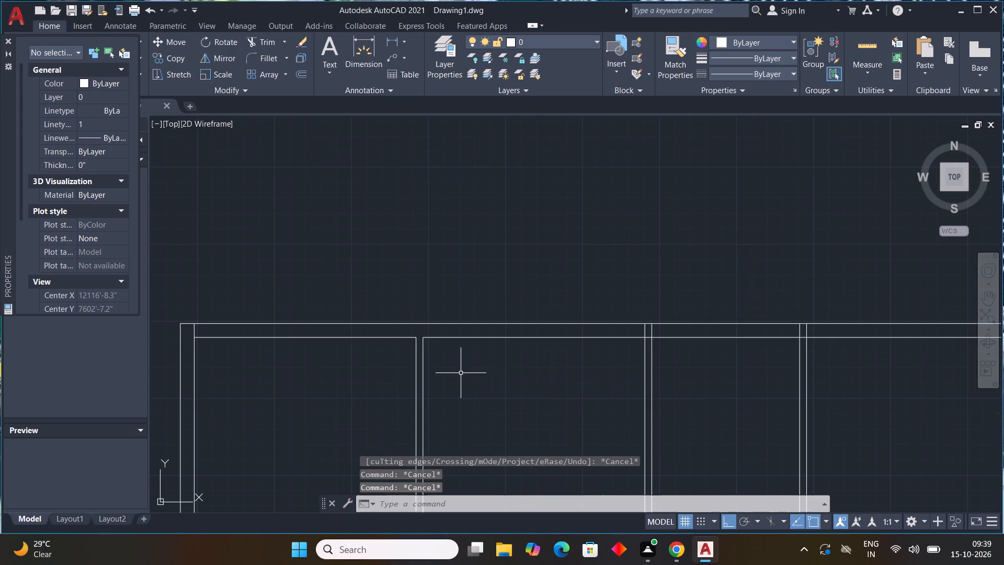
{"action": "scroll", "coordinate": [460, 373], "scroll_direction": "down", "scroll_amount": 1}
{"action": "middle_click_drag", "start_coordinate": [501, 406], "coordinate": [474, 340]}
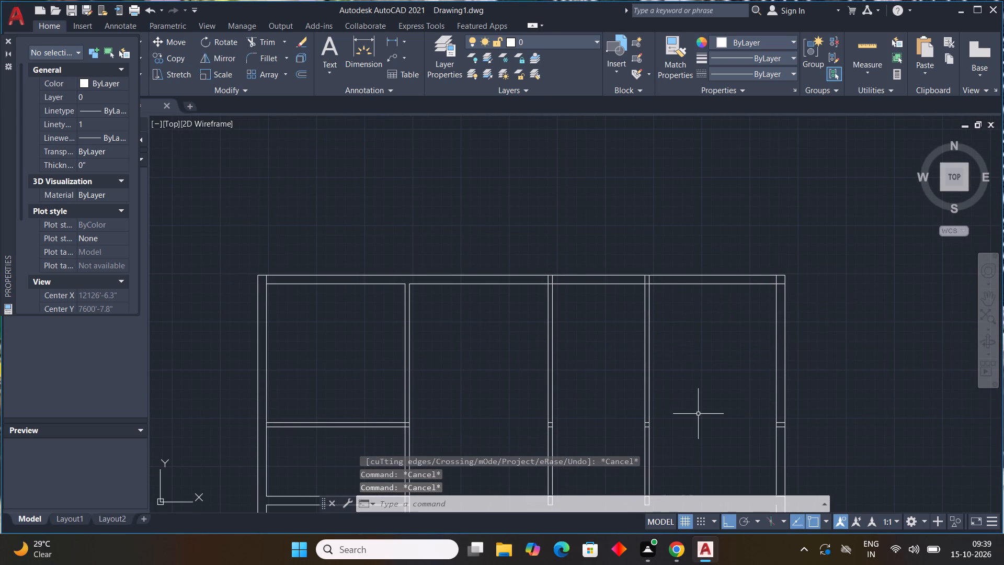
{"action": "type", "text": "off"}
{"action": "key", "text": "space"}
{"action": "key", "text": "2"}
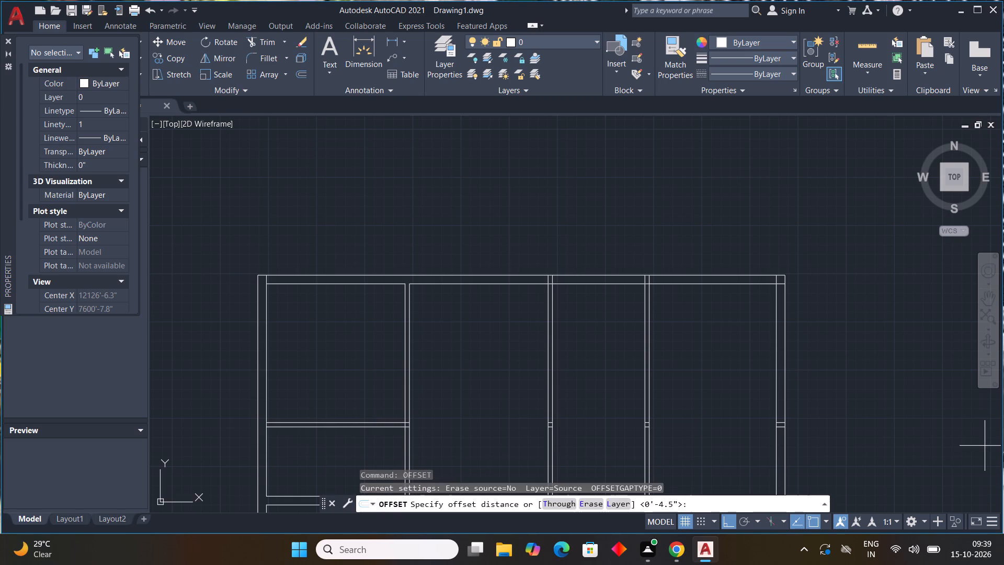
{"action": "key", "text": "BackSpace"}
{"action": "type", "text": "12'0"}
{"action": "key", "text": "shift+quotedbl"}
{"action": "key", "text": "Return"}
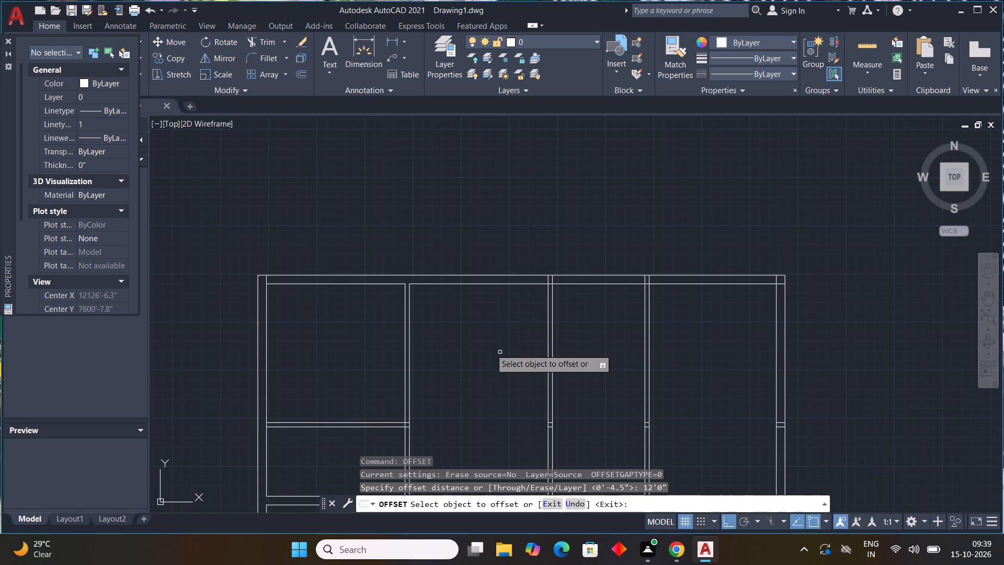
{"action": "left_click", "coordinate": [507, 285]}
{"action": "left_click", "coordinate": [515, 349]}
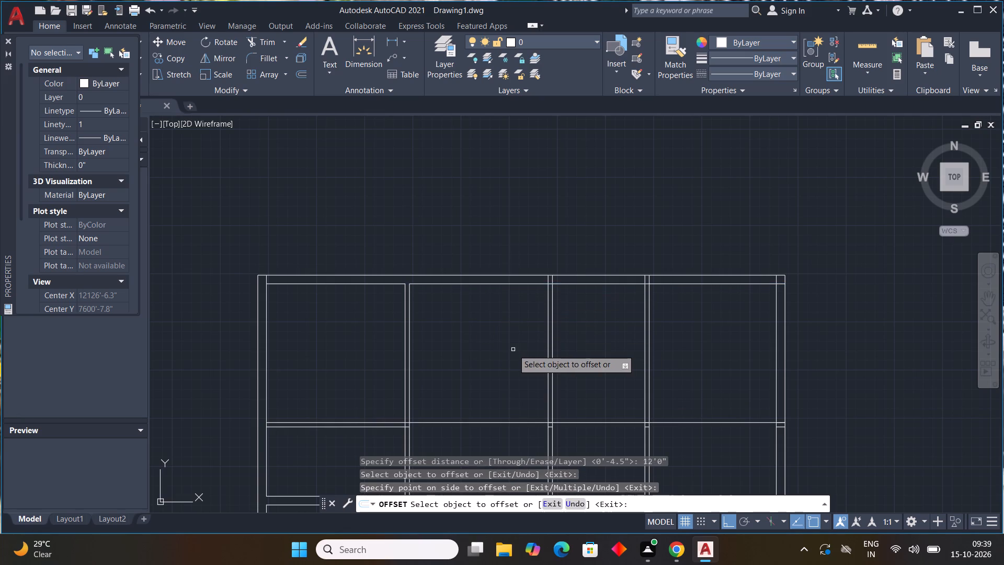
{"action": "key", "text": "Escape"}
Offset the horizontal line 12'0" below the top wall 4.5" downward to form the partition's thickness.
{"action": "key", "text": "space"}
{"action": "type", "text": "4.5\""}
{"action": "key", "text": "Return"}
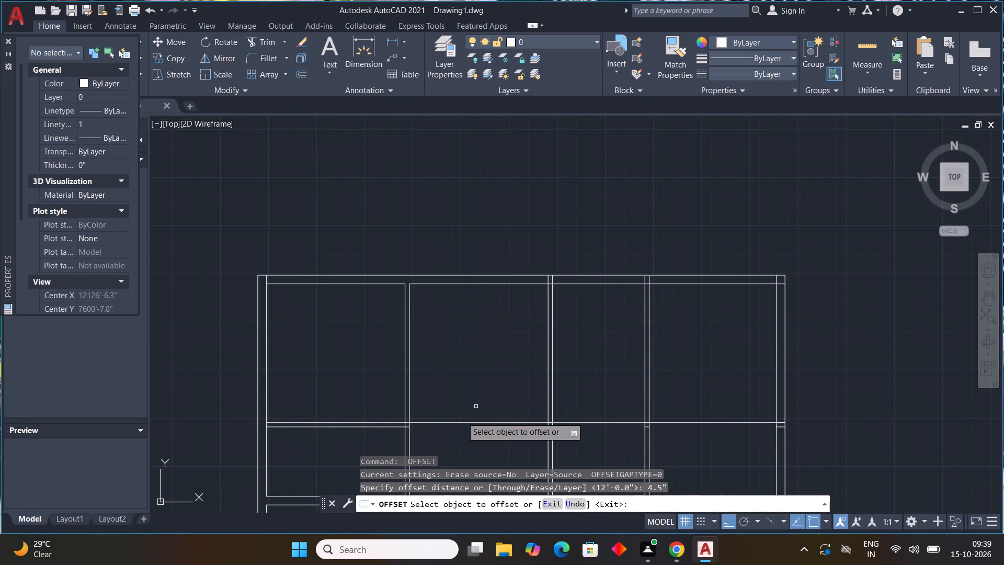
{"action": "left_click_drag", "start_coordinate": [462, 421], "coordinate": [465, 433]}
{"action": "left_click", "coordinate": [469, 439]}
{"action": "key", "text": "Escape"}
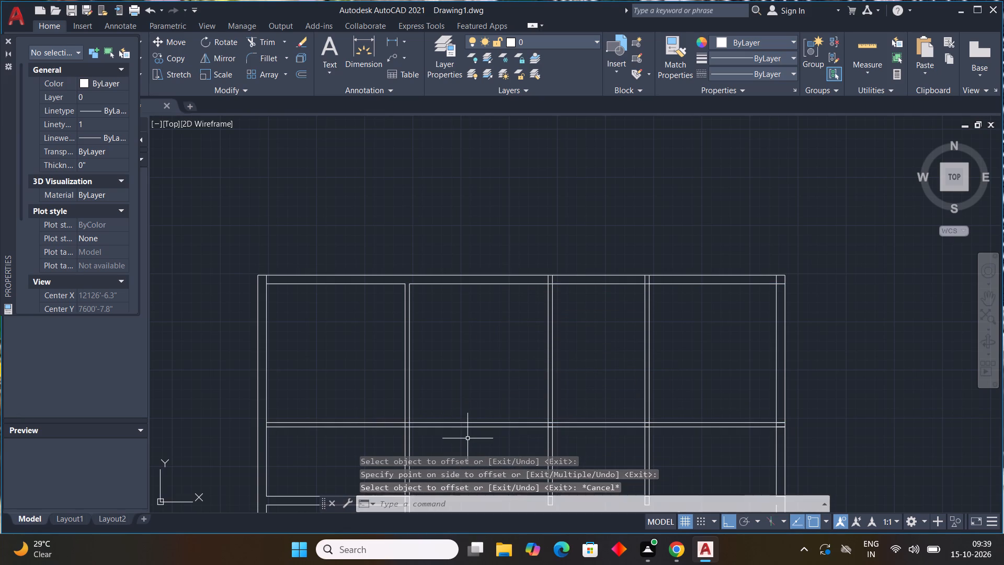
Offset the upper line of the horizontal 4.5" partition, right of the left partition, 8'0" downward.
{"action": "key", "text": "space"}
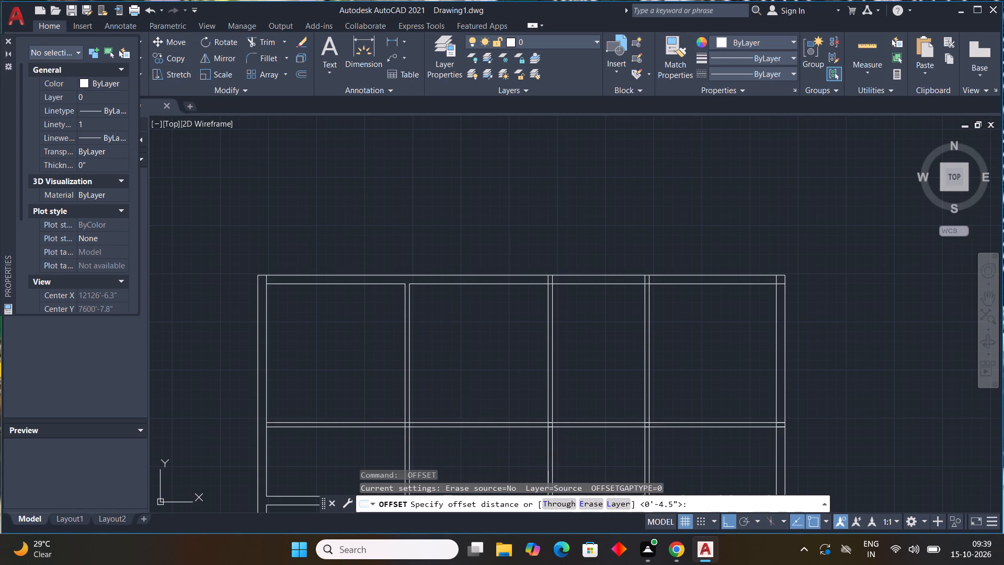
{"action": "middle_click_drag", "start_coordinate": [467, 405], "coordinate": [453, 298]}
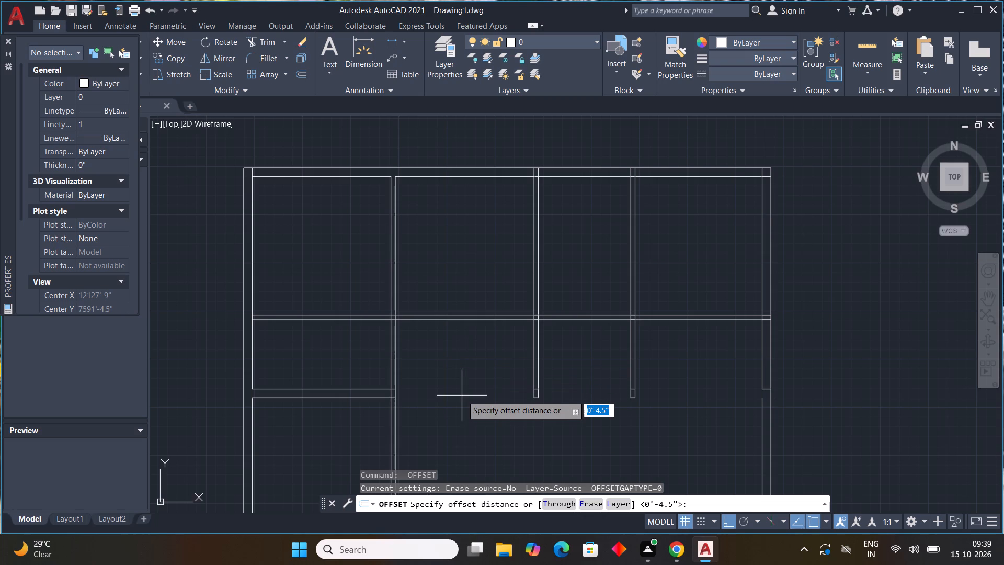
{"action": "type", "text": "8'0\""}
{"action": "key", "text": "Return"}
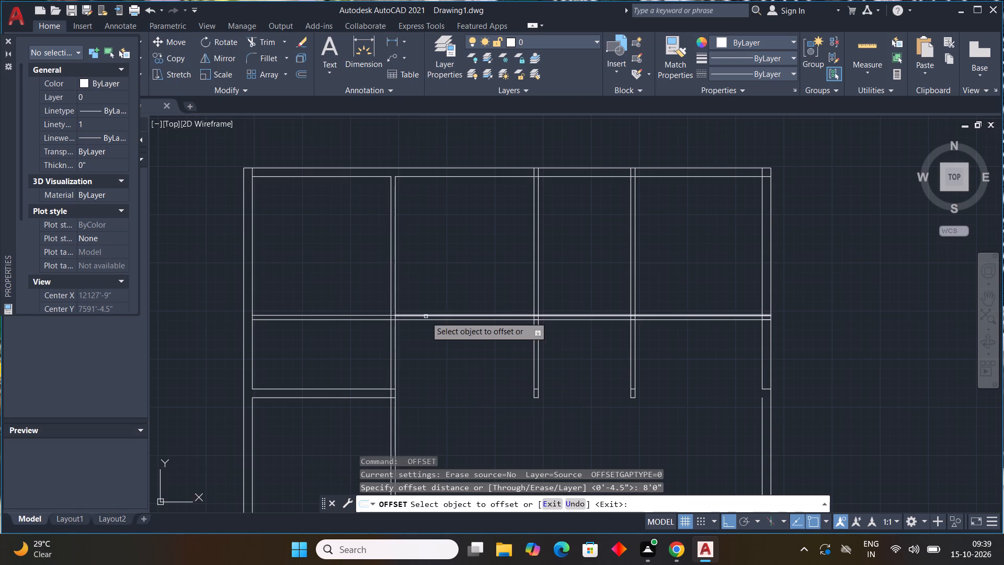
{"action": "left_click", "coordinate": [429, 322]}
{"action": "left_click_drag", "start_coordinate": [432, 317], "coordinate": [437, 363]}
{"action": "left_click", "coordinate": [438, 360]}
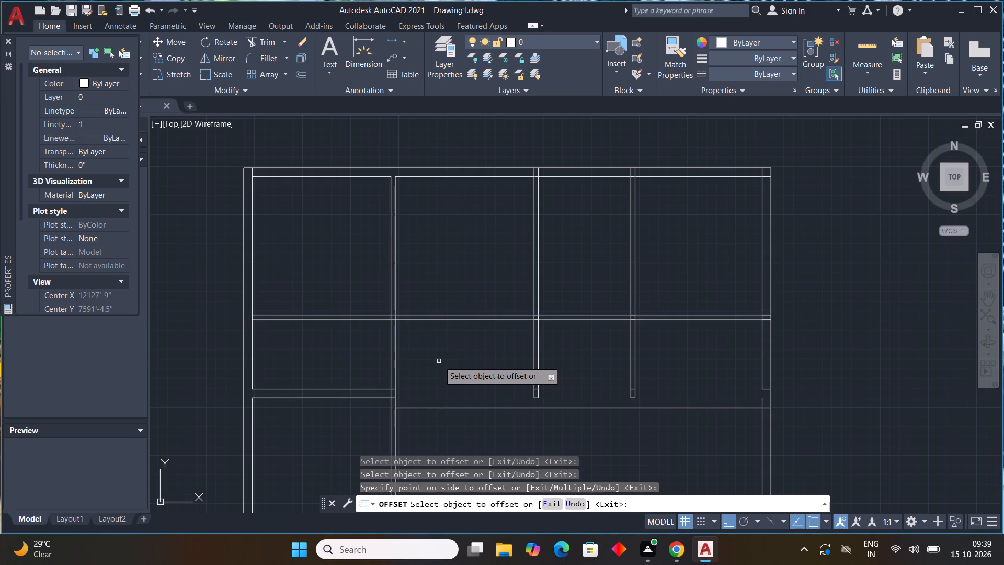
{"action": "key", "text": "Escape"}
Offset the lower horizontal line right of the left partition 4.5" downward to form the second partition's thickness.
{"action": "key", "text": "space"}
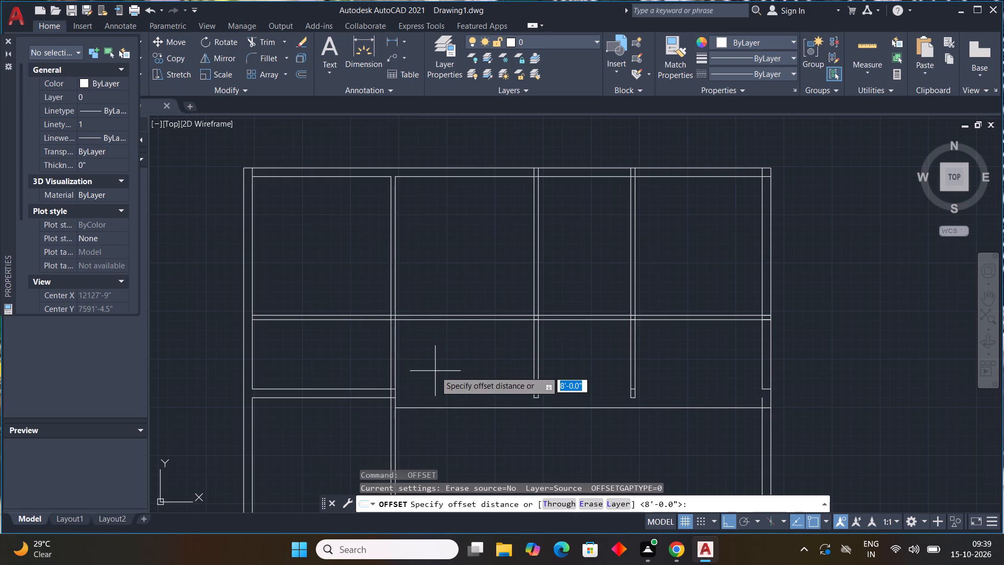
{"action": "type", "text": "4.5\""}
{"action": "key", "text": "Return"}
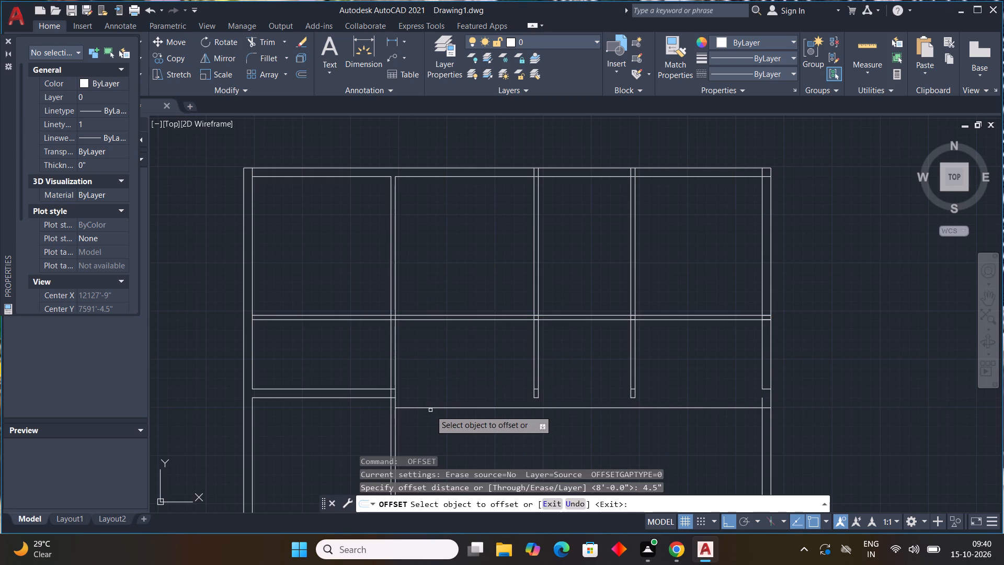
{"action": "left_click", "coordinate": [430, 409]}
{"action": "left_click", "coordinate": [432, 432]}
{"action": "key", "text": "Escape"}
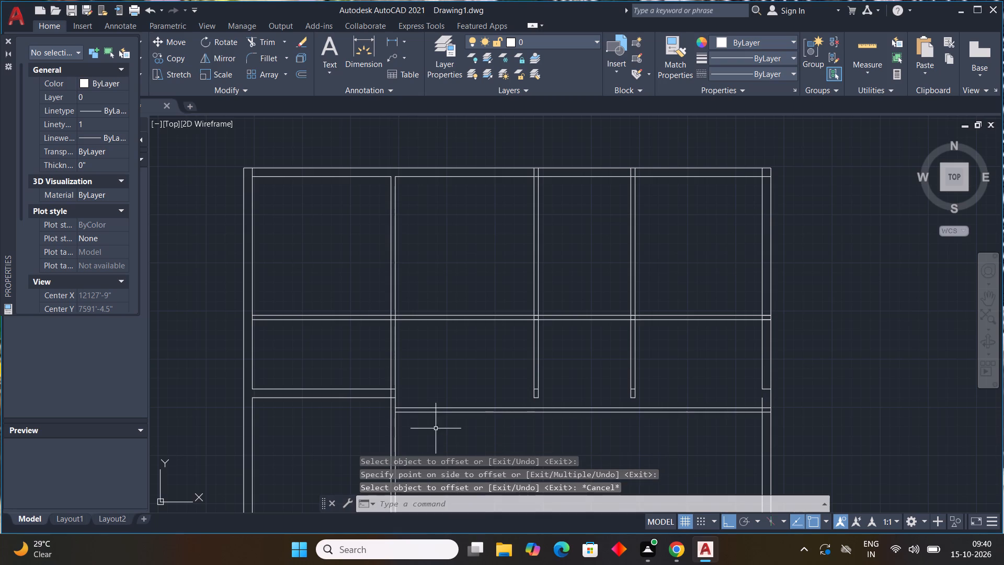
{"action": "key", "text": "Escape"}
{"action": "key", "text": "Escape"}
{"action": "key", "text": "Escape"}
{"action": "key", "text": "Escape"}
{"action": "key", "text": "Escape"}
{"action": "key", "text": "Escape"}
{"action": "key", "text": "Escape"}
{"action": "key", "text": "Escape"}
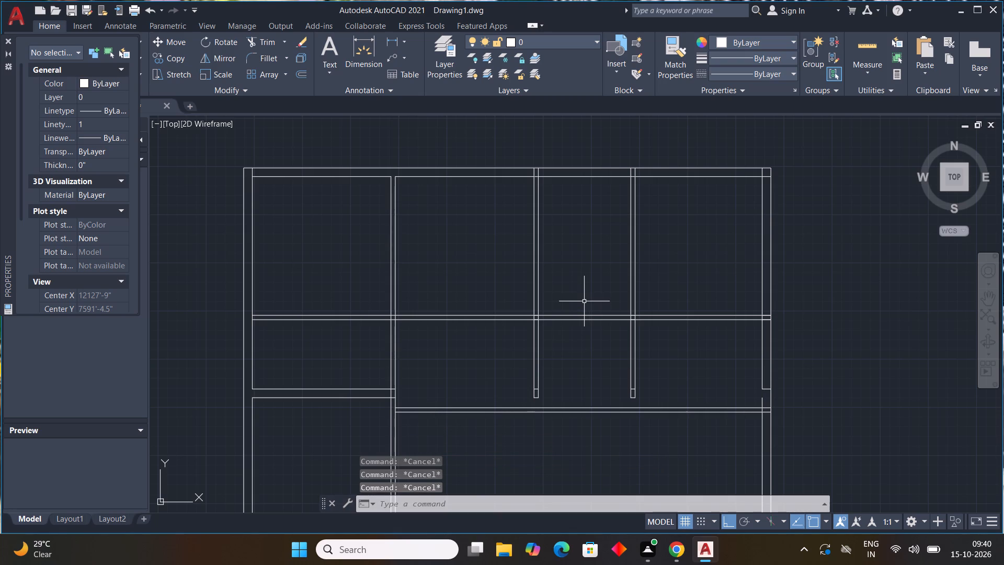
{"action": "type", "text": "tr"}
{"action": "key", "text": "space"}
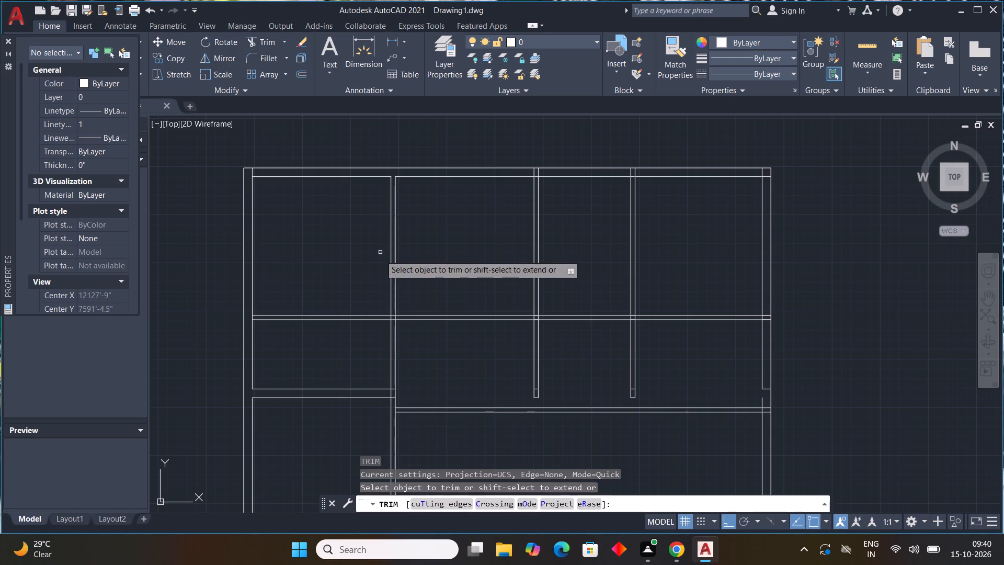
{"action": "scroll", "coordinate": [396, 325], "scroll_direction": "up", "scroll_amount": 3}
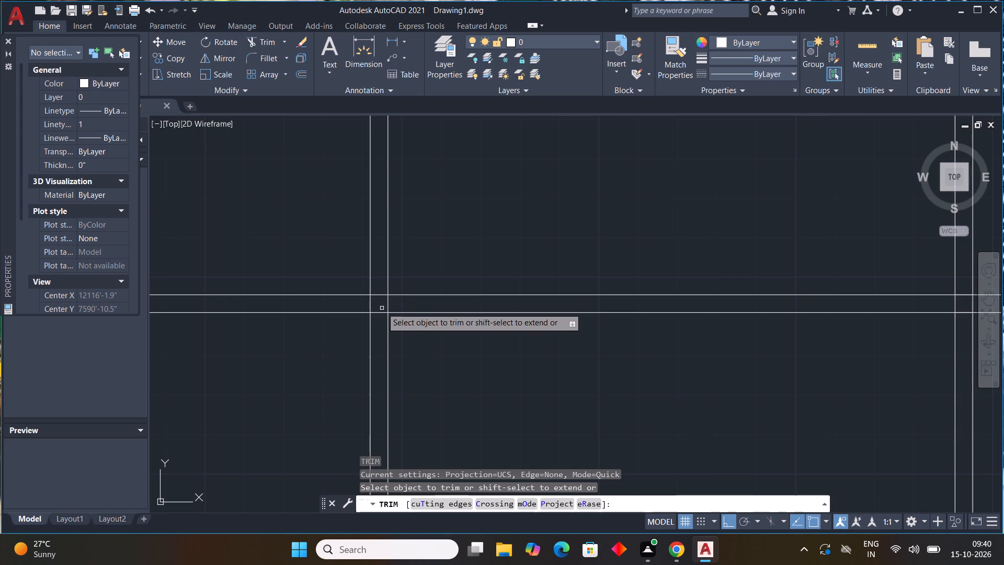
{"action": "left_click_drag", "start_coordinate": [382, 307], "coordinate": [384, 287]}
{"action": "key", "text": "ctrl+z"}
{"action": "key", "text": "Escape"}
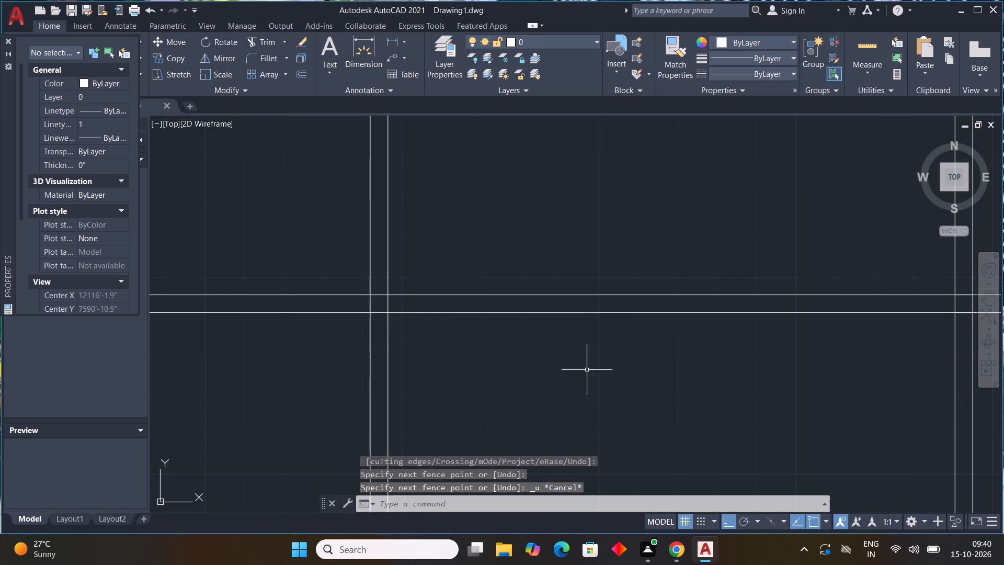
Trim the crossing lines inside the junction of the left vertical partition and the upper horizontal 4.5" partition.
{"action": "key", "text": "space"}
{"action": "left_click_drag", "start_coordinate": [379, 291], "coordinate": [380, 297]}
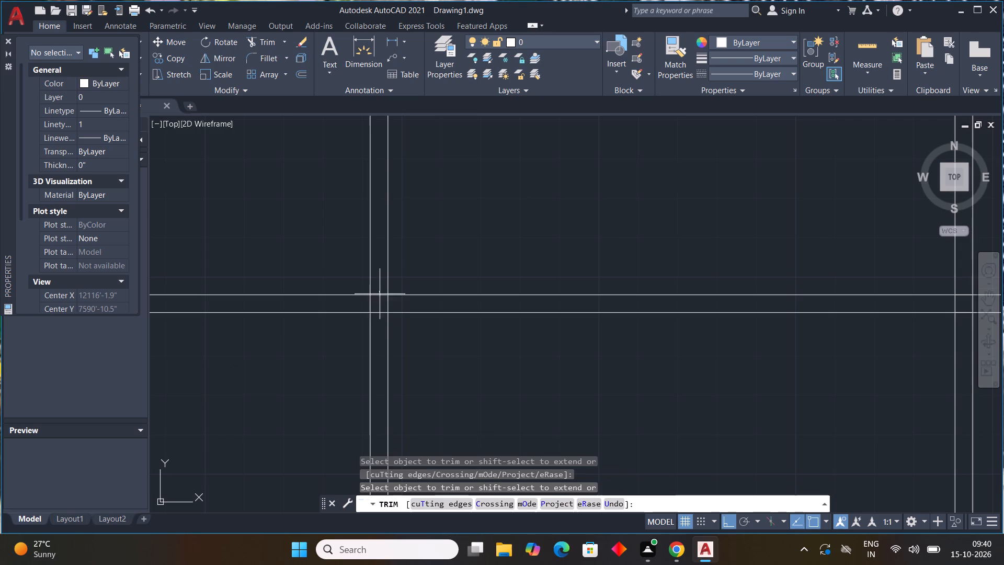
{"action": "left_click_drag", "start_coordinate": [380, 297], "coordinate": [380, 333]}
{"action": "scroll", "coordinate": [420, 332], "scroll_direction": "down", "scroll_amount": 3}
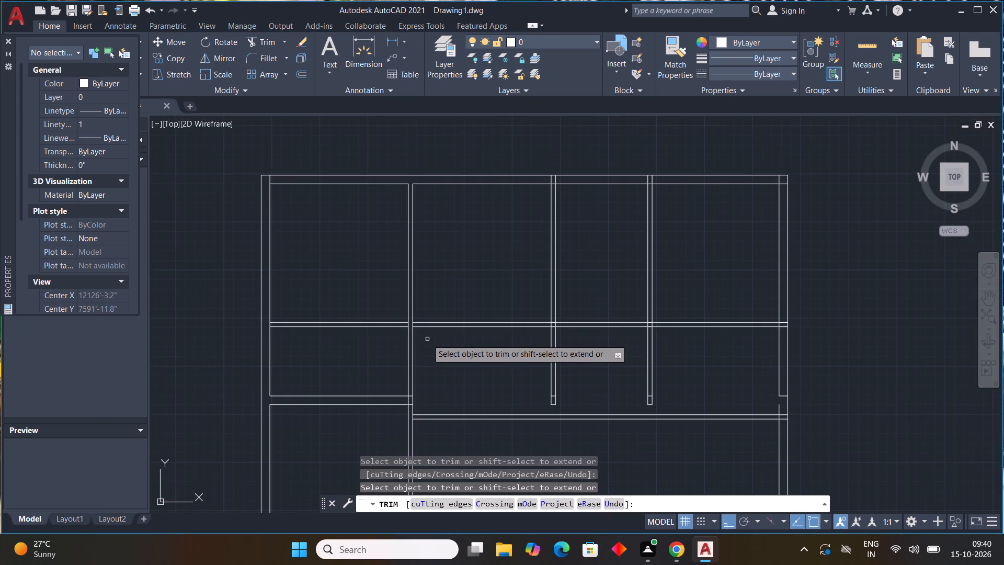
{"action": "scroll", "coordinate": [413, 313], "scroll_direction": "up", "scroll_amount": 4}
{"action": "left_click_drag", "start_coordinate": [396, 389], "coordinate": [439, 387]}
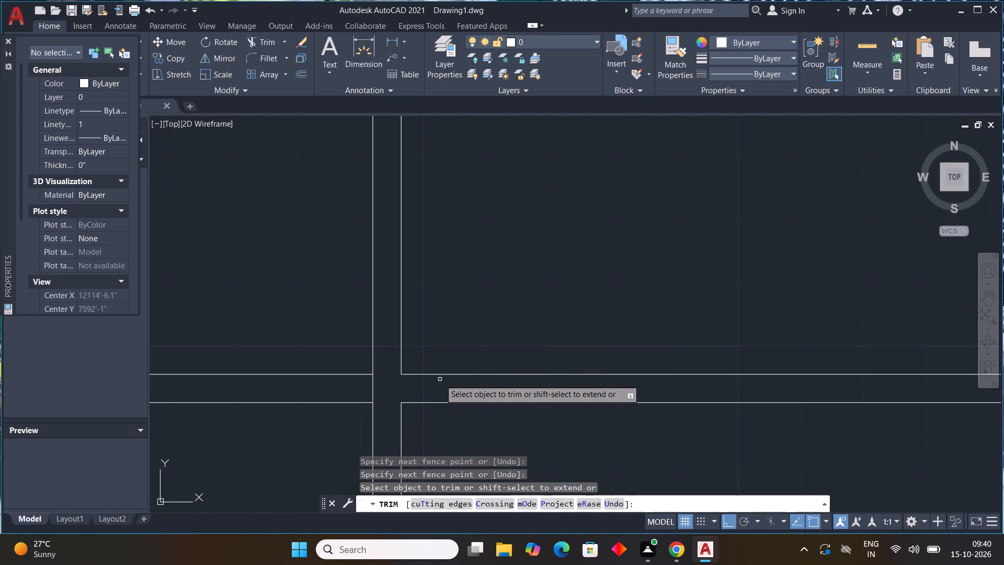
{"action": "key", "text": "Escape"}
{"action": "key", "text": "Escape"}
{"action": "key", "text": "Escape"}
Offset the left partition's right line, just below the upper horizontal partition, 6'0" to the right.
{"action": "scroll", "coordinate": [468, 400], "scroll_direction": "down", "scroll_amount": 4}
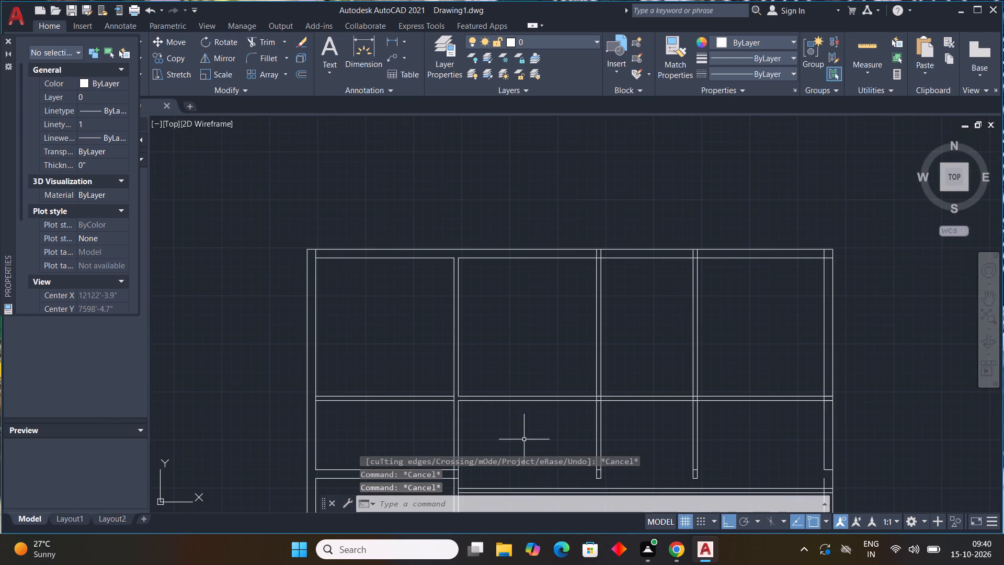
{"action": "middle_click_drag", "start_coordinate": [524, 440], "coordinate": [468, 335]}
{"action": "type", "text": "off"}
{"action": "key", "text": "space"}
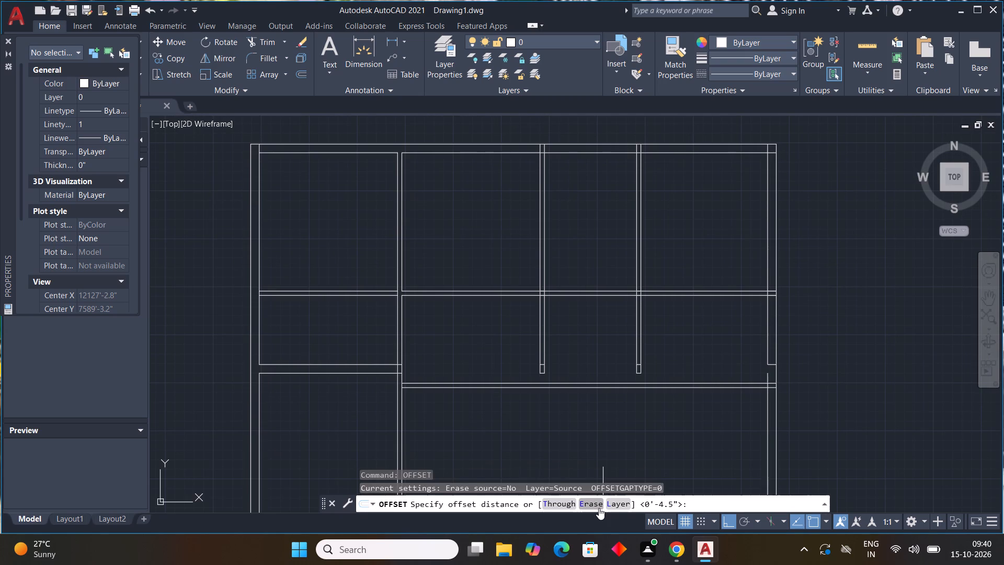
{"action": "type", "text": "6;"}
{"action": "key", "text": "BackSpace"}
{"action": "type", "text": "'0\""}
{"action": "key", "text": "Return"}
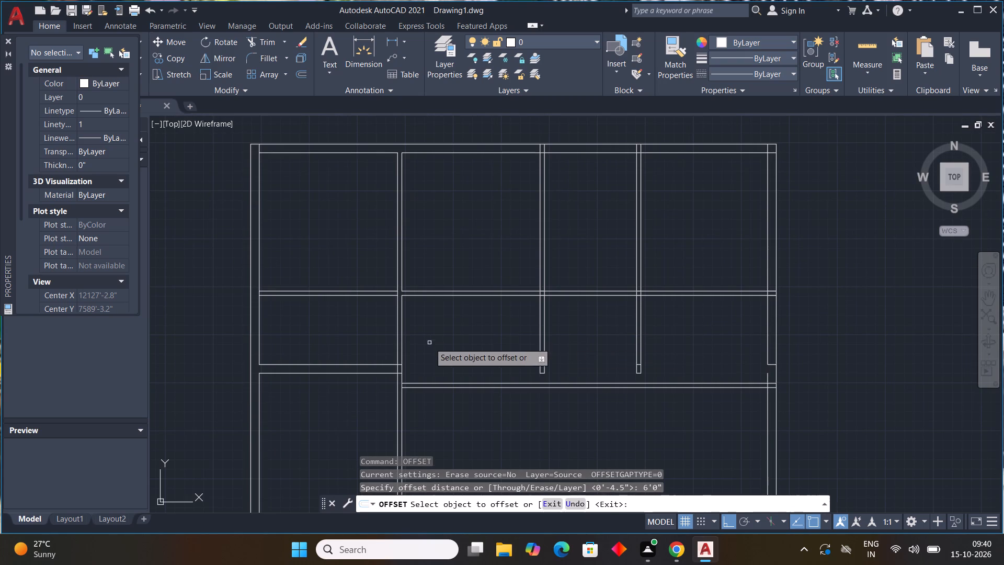
{"action": "left_click_drag", "start_coordinate": [403, 356], "coordinate": [439, 353]}
{"action": "left_click", "coordinate": [458, 350]}
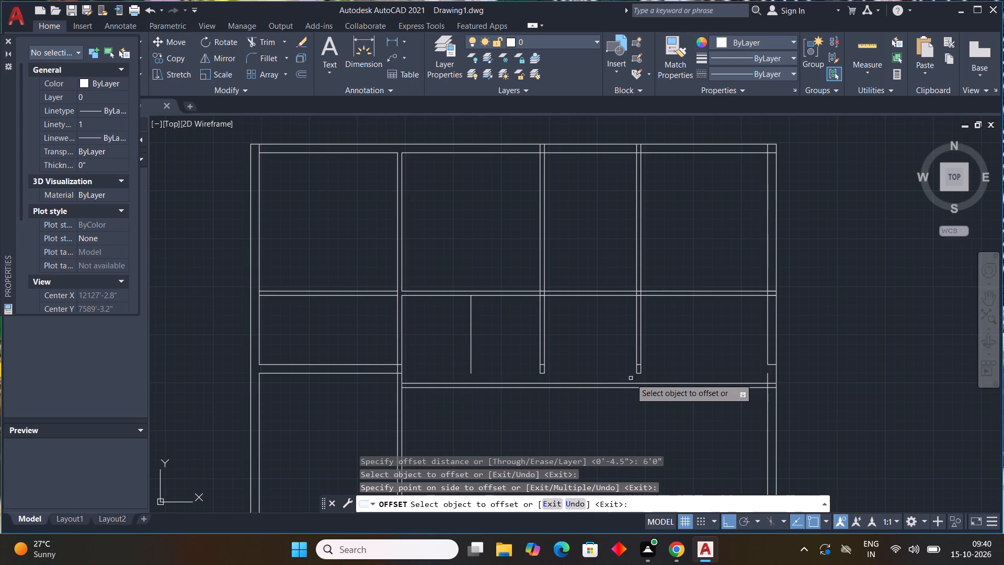
{"action": "key", "text": "Escape"}
Offset the new short vertical line below the upper horizontal partition 4.5" to the right to form its wall thickness.
{"action": "key", "text": "space"}
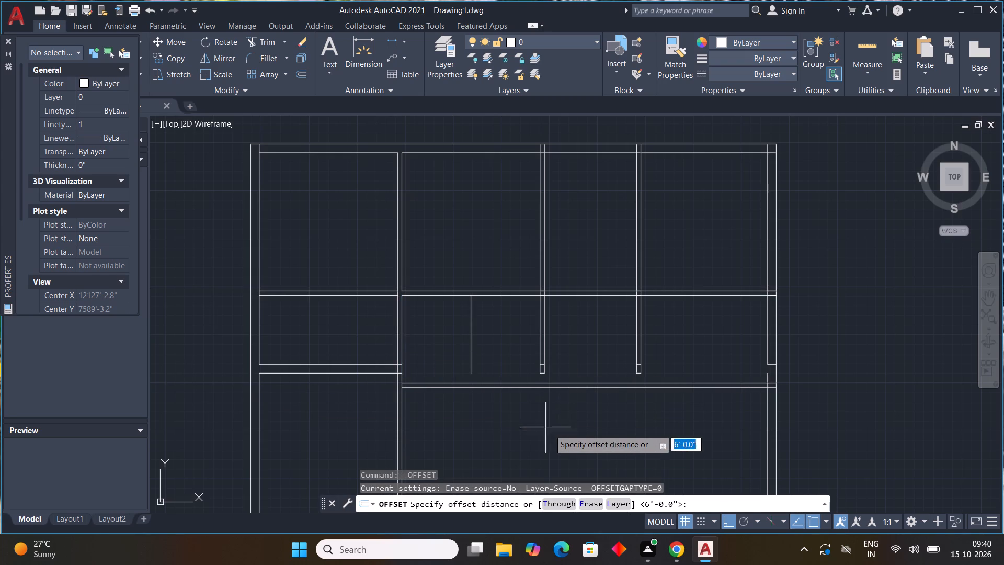
{"action": "type", "text": "4.5\""}
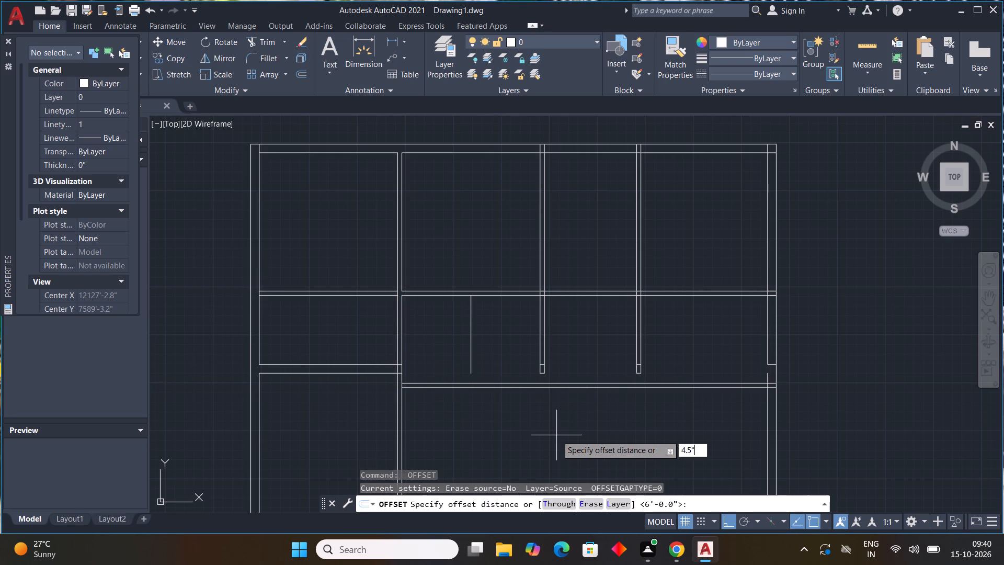
{"action": "key", "text": "Return"}
{"action": "left_click", "coordinate": [470, 342]}
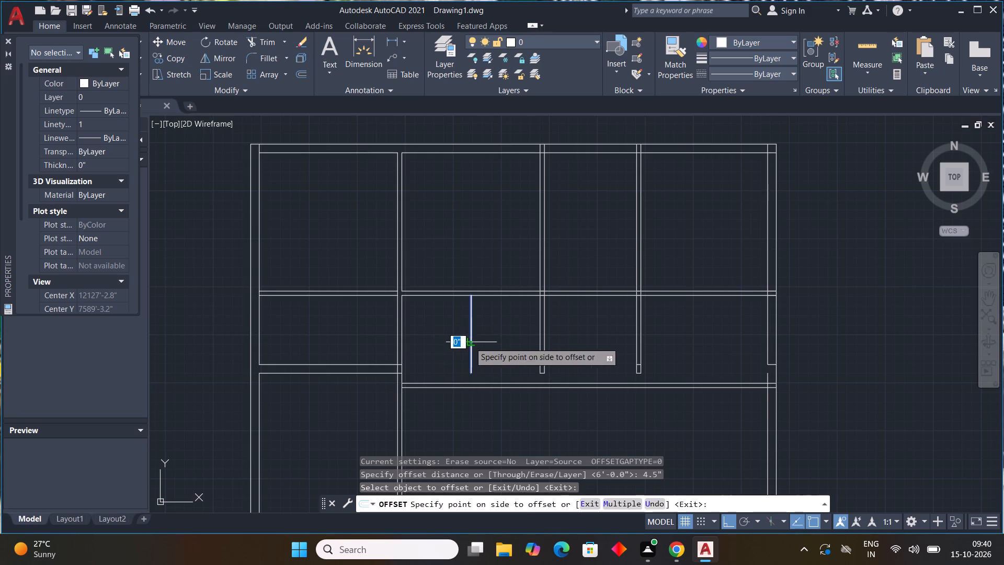
{"action": "left_click", "coordinate": [504, 337]}
{"action": "key", "text": "Escape"}
{"action": "key", "text": "Escape"}
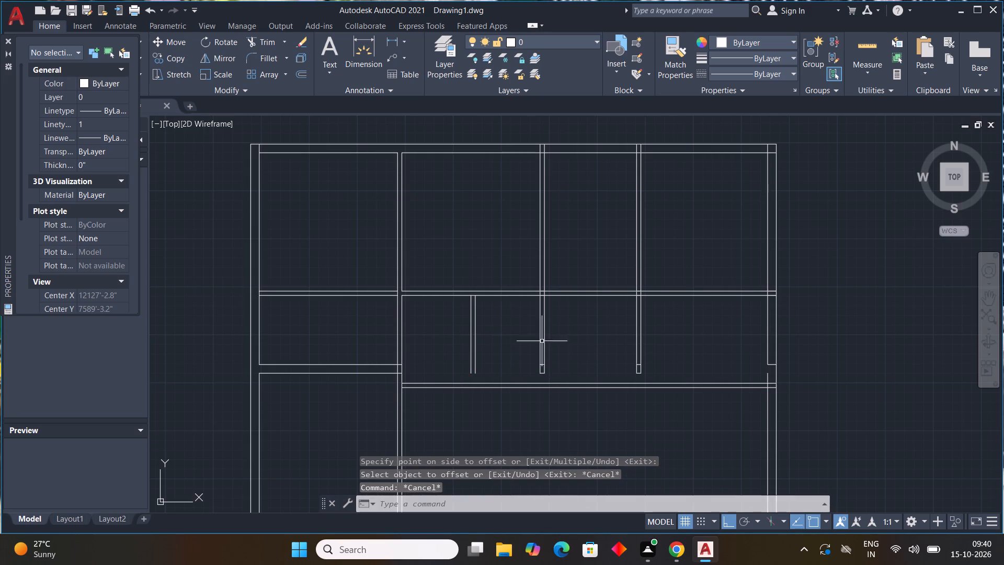
Trim away the part of the middle vertical partition that runs below the upper horizontal partition, including its end pieces.
{"action": "key", "text": "t"}
{"action": "type", "text": "r"}
{"action": "key", "text": "space"}
{"action": "left_click_drag", "start_coordinate": [588, 330], "coordinate": [580, 332]}
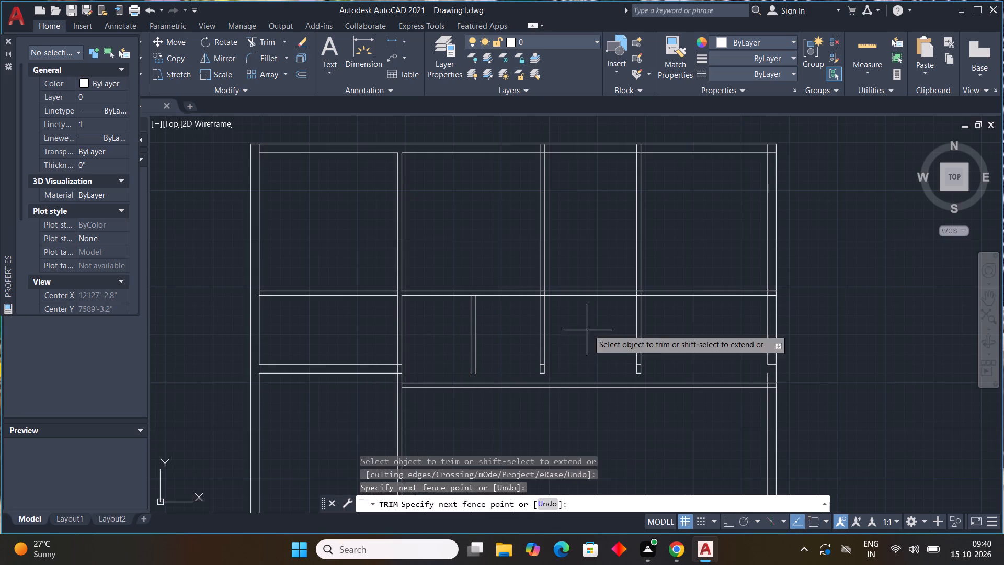
{"action": "left_click_drag", "start_coordinate": [580, 332], "coordinate": [522, 351]}
{"action": "left_click_drag", "start_coordinate": [552, 357], "coordinate": [543, 359]}
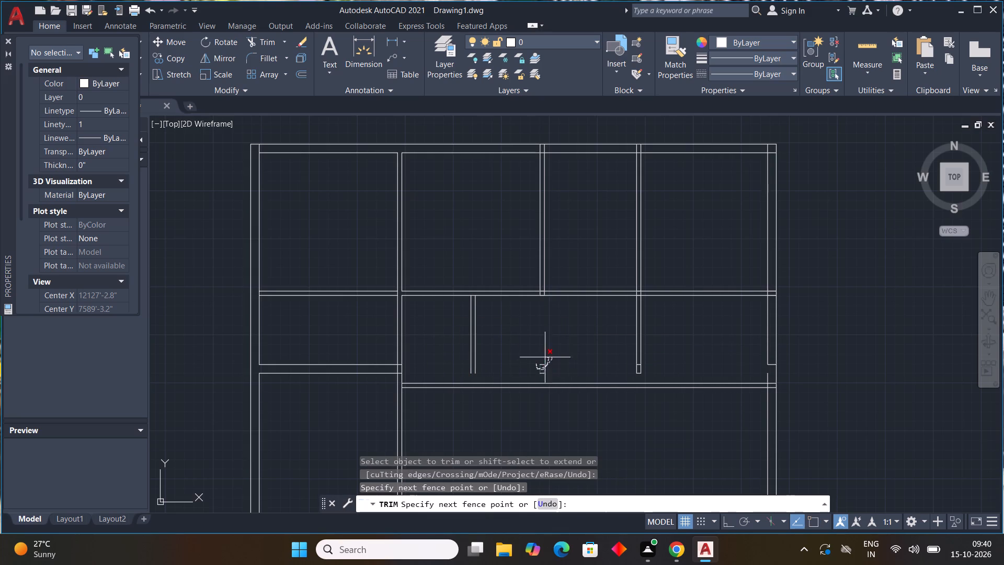
{"action": "left_click_drag", "start_coordinate": [543, 359], "coordinate": [539, 371]}
{"action": "key", "text": "Escape"}
{"action": "key", "text": "Escape"}
{"action": "key", "text": "Escape"}
{"action": "key", "text": "Escape"}
{"action": "key", "text": "Escape"}
{"action": "key", "text": "Escape"}
{"action": "key", "text": "Escape"}
{"action": "key", "text": "Escape"}
{"action": "key", "text": "Escape"}
{"action": "key", "text": "Escape"}
{"action": "key", "text": "Escape"}
{"action": "key", "text": "Escape"}
{"action": "key", "text": "Escape"}
{"action": "key", "text": "Escape"}
{"action": "key", "text": "Escape"}
{"action": "key", "text": "Escape"}
{"action": "key", "text": "Escape"}
{"action": "key", "text": "Escape"}
{"action": "key", "text": "Escape"}
{"action": "key", "text": "Escape"}
{"action": "key", "text": "Escape"}
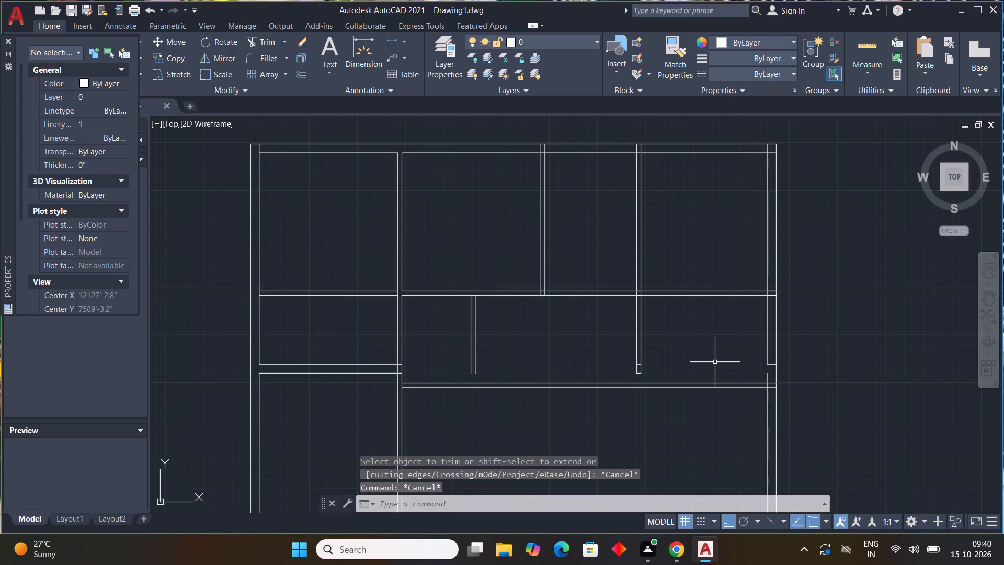
Offset the right line of the new short vertical partition 5' to the right.
{"action": "type", "text": "off"}
{"action": "key", "text": "space"}
{"action": "type", "text": "5'"}
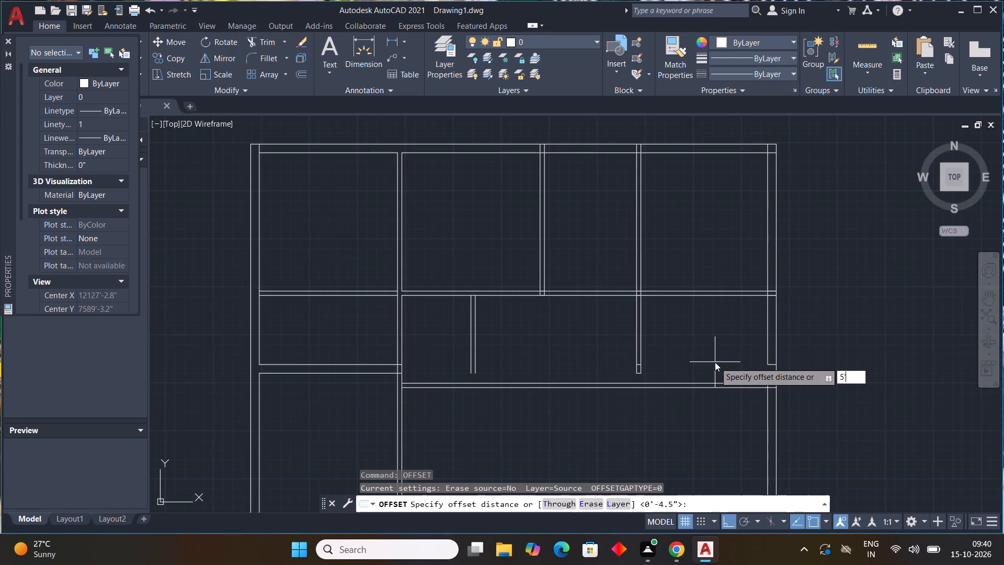
{"action": "key", "text": "Return"}
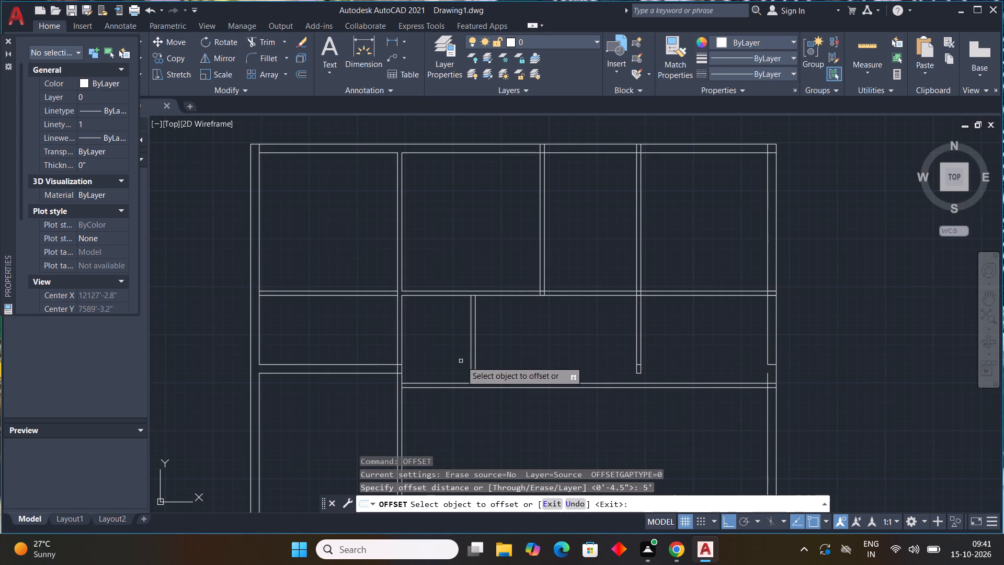
{"action": "left_click_drag", "start_coordinate": [476, 365], "coordinate": [527, 369]}
{"action": "left_click", "coordinate": [576, 358]}
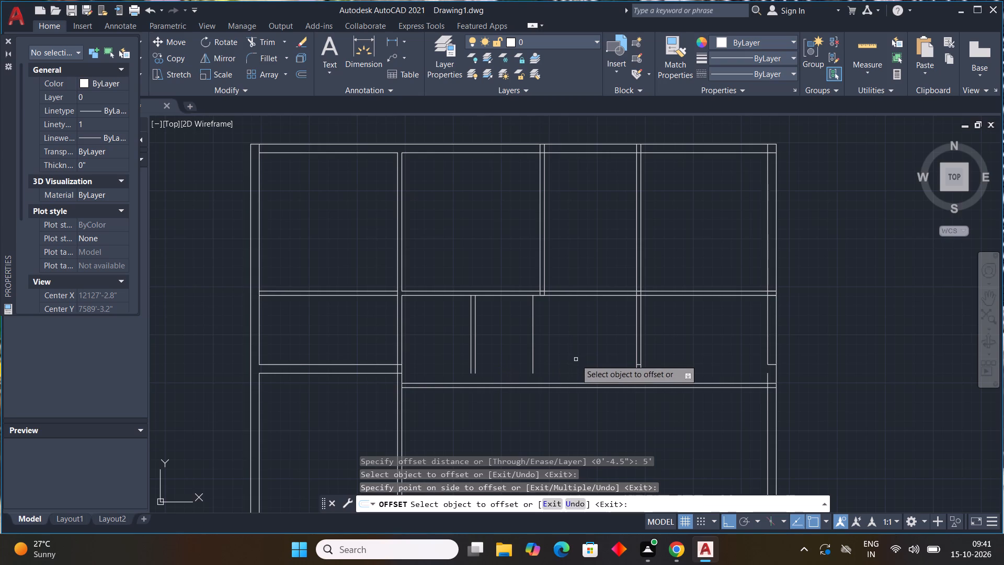
{"action": "key", "text": "Escape"}
Offset the second short vertical line 4.5" to the right to form the next partition's thickness.
{"action": "key", "text": "space"}
{"action": "type", "text": "4.5"}
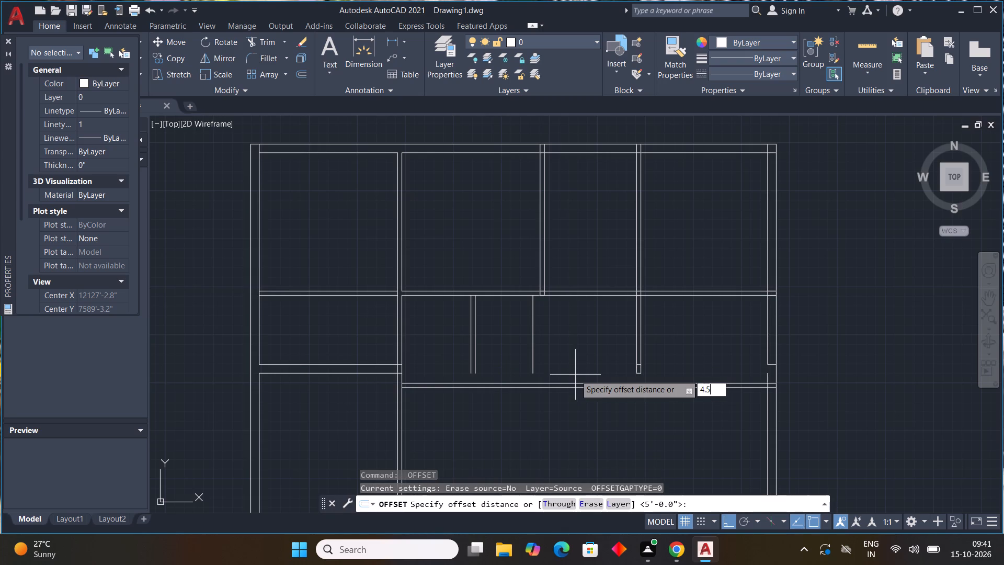
{"action": "key", "text": "shift+quotedbl"}
{"action": "key", "text": "Return"}
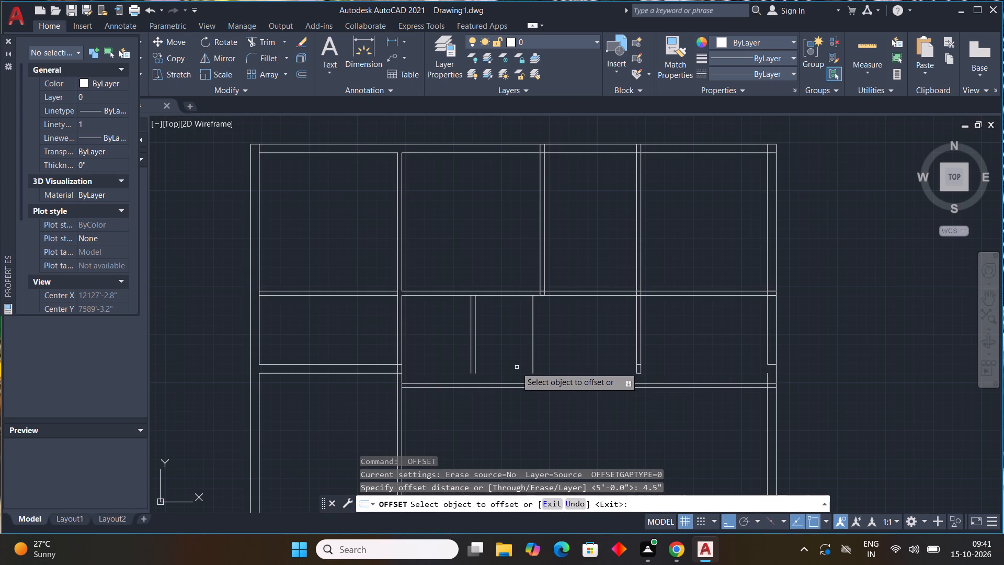
{"action": "left_click_drag", "start_coordinate": [533, 354], "coordinate": [542, 351]}
{"action": "left_click", "coordinate": [569, 343]}
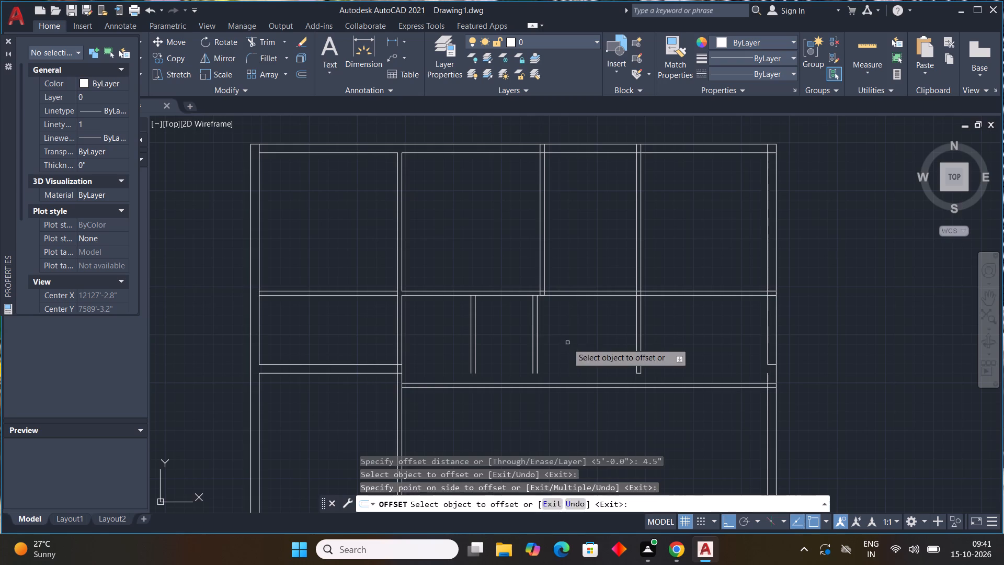
{"action": "key", "text": "Escape"}
{"action": "key", "text": "Escape"}
{"action": "key", "text": "Escape"}
{"action": "key", "text": "Escape"}
{"action": "key", "text": "Escape"}
{"action": "key", "text": "Escape"}
{"action": "key", "text": "Escape"}
{"action": "key", "text": "Escape"}
{"action": "key", "text": "Escape"}
{"action": "key", "text": "Escape"}
{"action": "key", "text": "Escape"}
{"action": "key", "text": "Escape"}
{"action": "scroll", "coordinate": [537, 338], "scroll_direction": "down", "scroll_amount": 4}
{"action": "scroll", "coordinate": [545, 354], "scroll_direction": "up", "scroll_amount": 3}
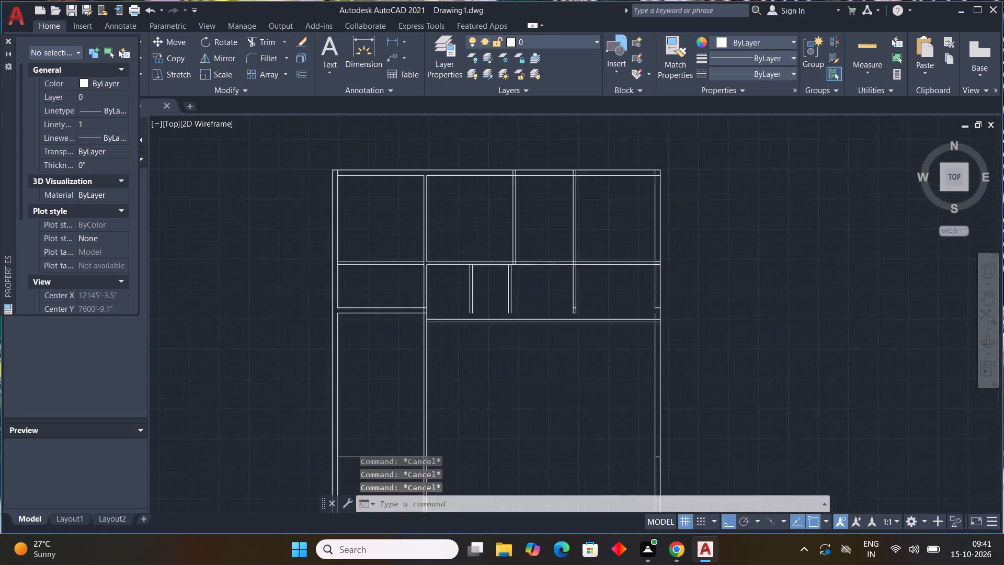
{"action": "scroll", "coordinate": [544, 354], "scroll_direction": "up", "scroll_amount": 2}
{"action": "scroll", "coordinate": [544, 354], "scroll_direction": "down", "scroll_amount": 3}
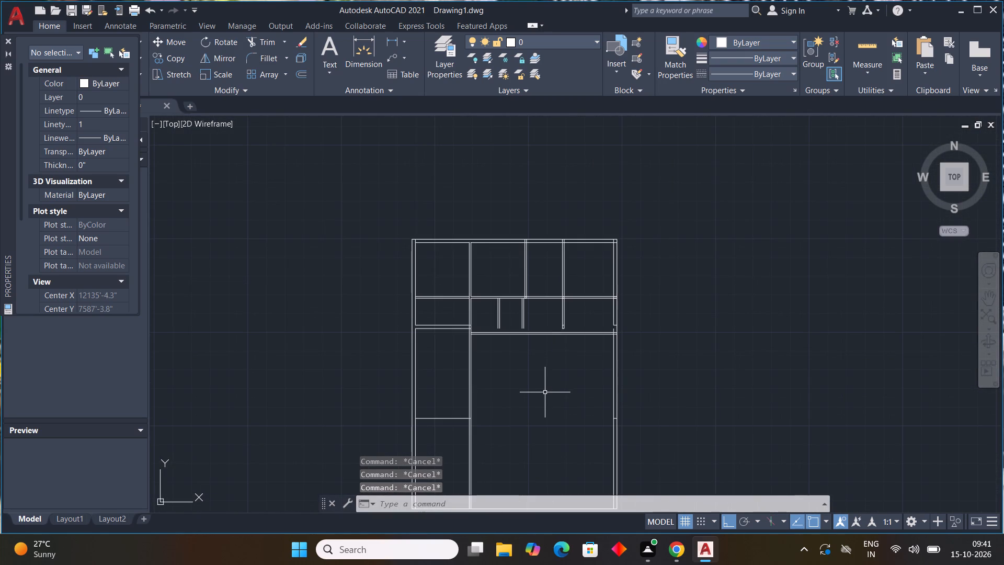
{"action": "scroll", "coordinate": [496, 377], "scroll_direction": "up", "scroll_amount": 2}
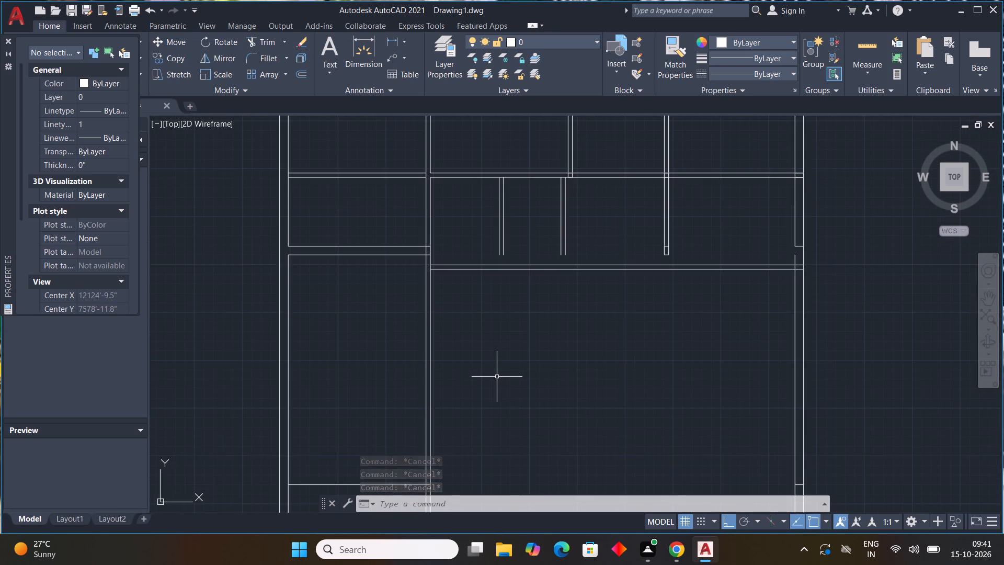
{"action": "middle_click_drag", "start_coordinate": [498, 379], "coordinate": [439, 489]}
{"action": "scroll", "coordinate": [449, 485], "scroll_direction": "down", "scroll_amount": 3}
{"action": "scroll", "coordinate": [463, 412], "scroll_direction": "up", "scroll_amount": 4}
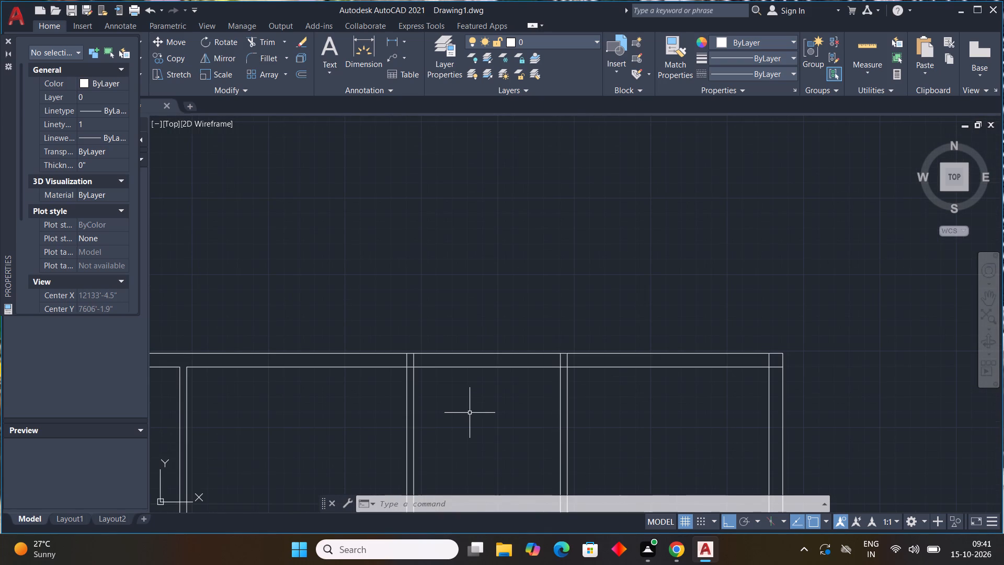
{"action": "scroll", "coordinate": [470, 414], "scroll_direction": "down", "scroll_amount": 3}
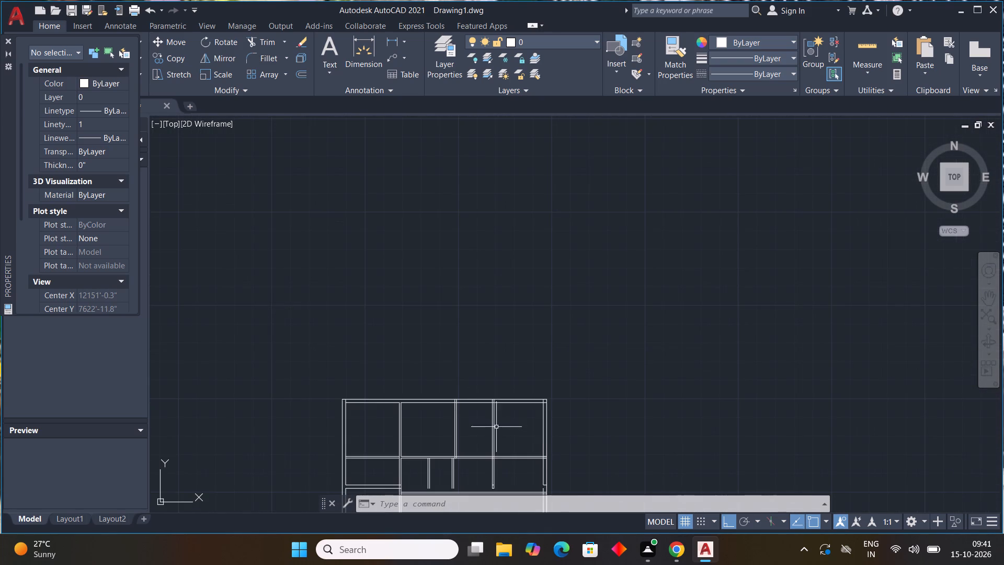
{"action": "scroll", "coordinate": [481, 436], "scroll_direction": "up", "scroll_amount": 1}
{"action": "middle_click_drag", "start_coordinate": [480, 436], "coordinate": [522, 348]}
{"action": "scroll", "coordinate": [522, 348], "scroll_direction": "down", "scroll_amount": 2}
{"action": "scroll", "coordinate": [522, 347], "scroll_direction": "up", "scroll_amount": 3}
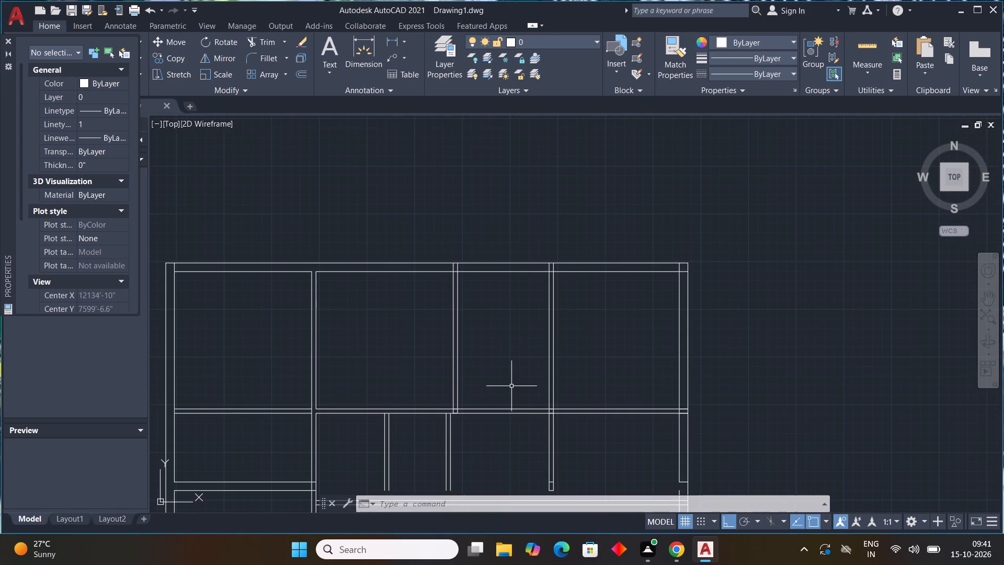
Extend the lines of both short vertical partitions to the lower horizontal partition, and the second one's right line up through the upper partition.
{"action": "key", "text": "e"}
{"action": "key", "text": "x"}
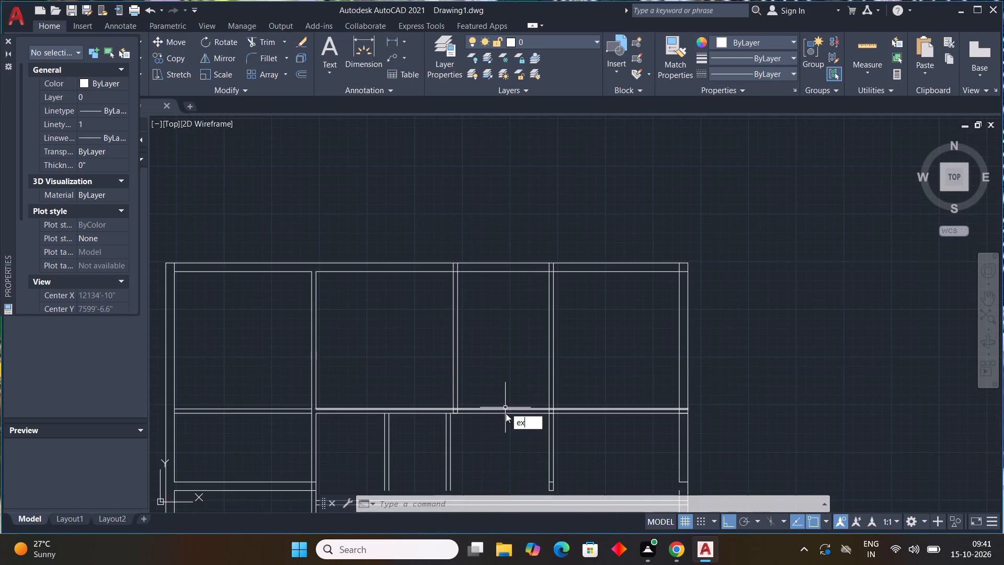
{"action": "key", "text": "space"}
{"action": "middle_click_drag", "start_coordinate": [500, 434], "coordinate": [505, 285]}
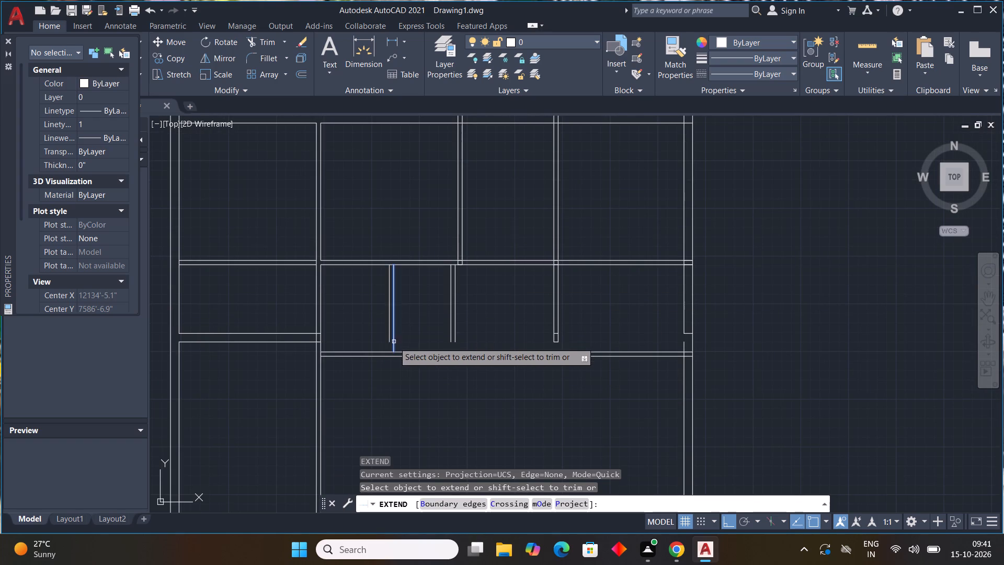
{"action": "left_click", "coordinate": [389, 342]}
{"action": "left_click", "coordinate": [395, 340]}
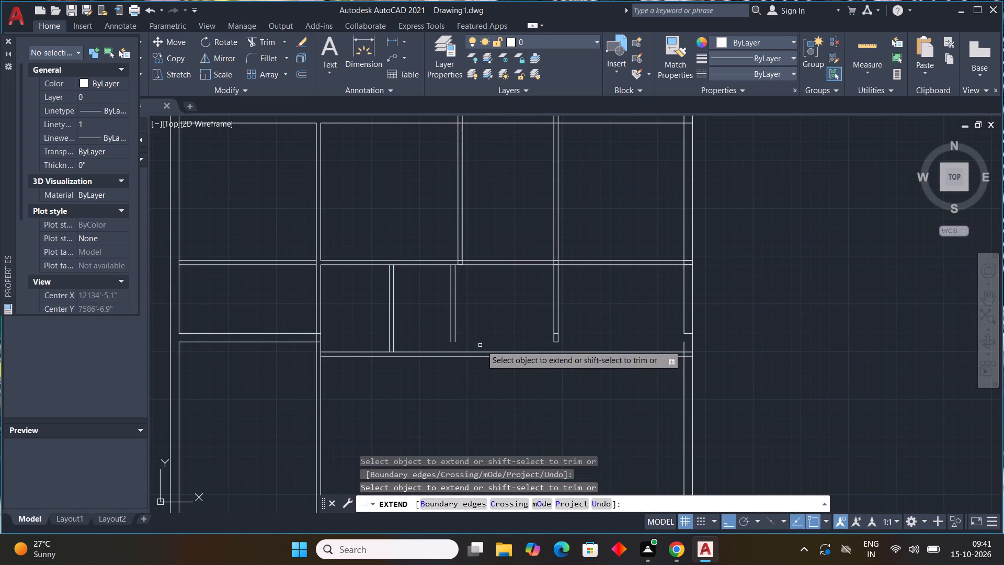
{"action": "left_click", "coordinate": [451, 342]}
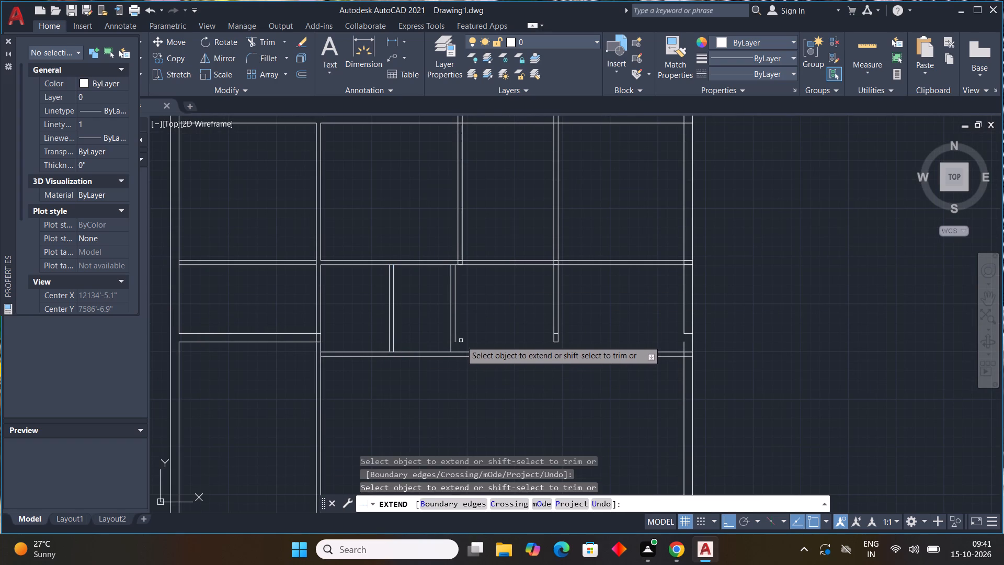
{"action": "left_click", "coordinate": [455, 337]}
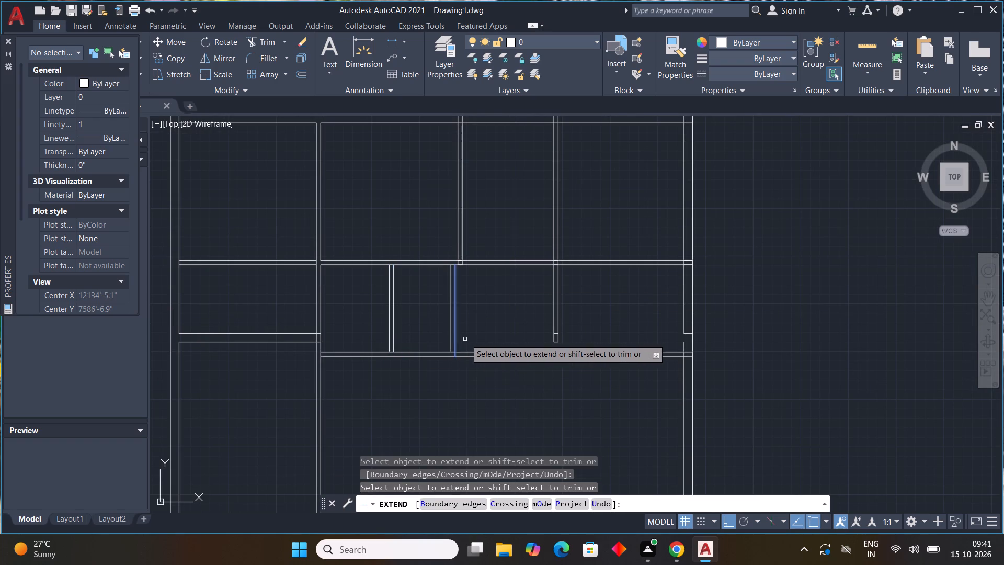
{"action": "middle_click_drag", "start_coordinate": [499, 339], "coordinate": [587, 343]}
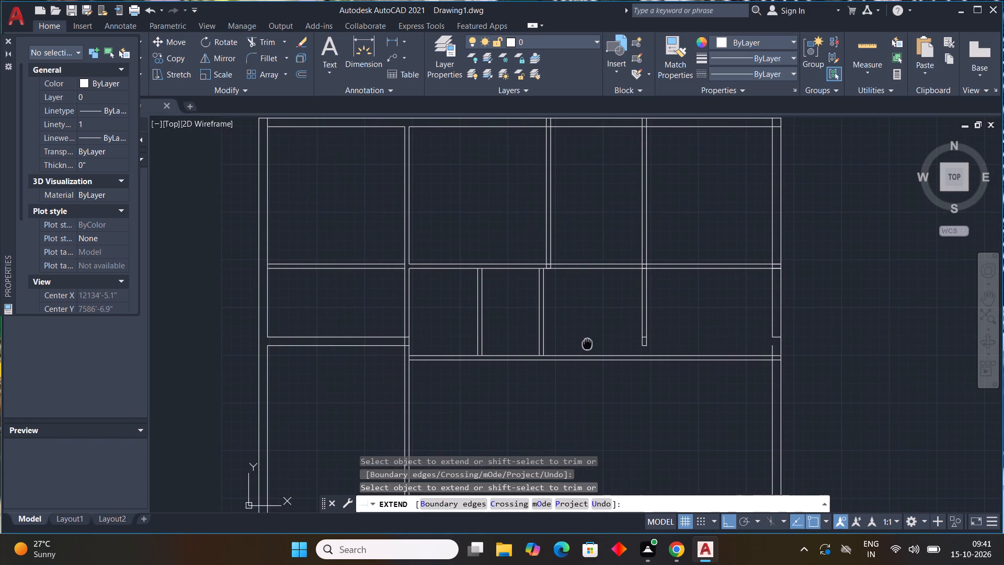
{"action": "left_click", "coordinate": [545, 354]}
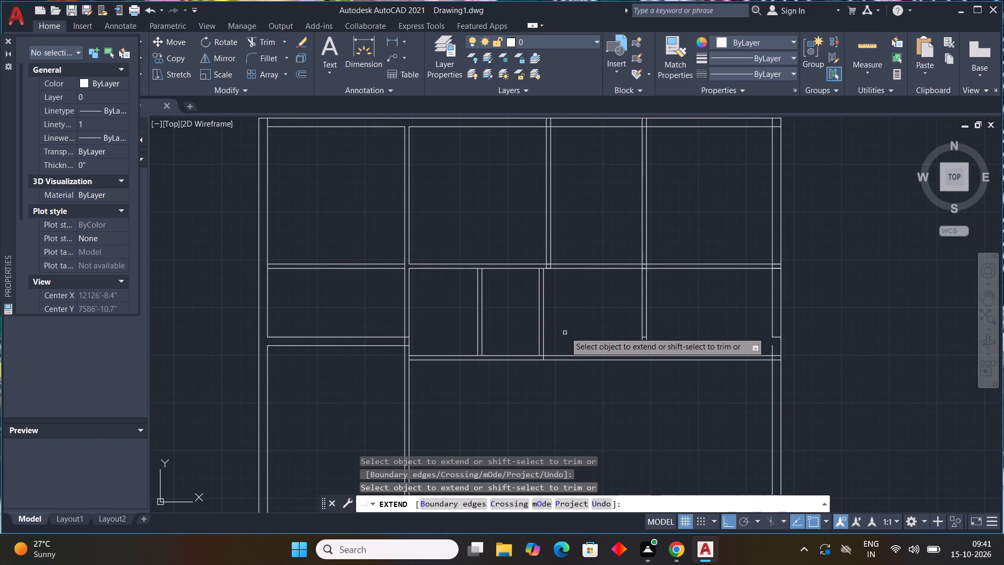
{"action": "left_click", "coordinate": [543, 286]}
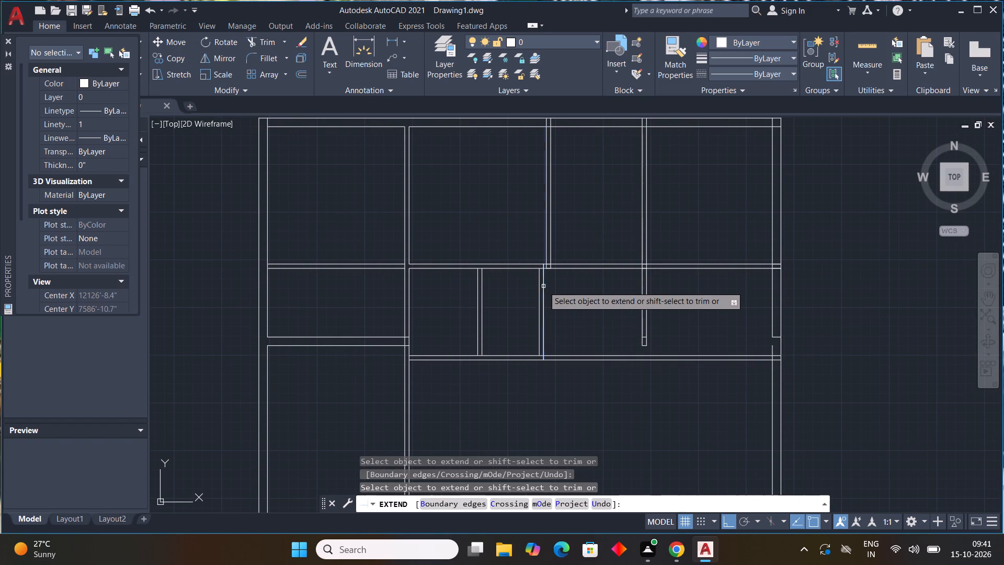
{"action": "scroll", "coordinate": [563, 295], "scroll_direction": "up", "scroll_amount": 2}
{"action": "scroll", "coordinate": [563, 295], "scroll_direction": "down", "scroll_amount": 3}
{"action": "middle_click_drag", "start_coordinate": [572, 308], "coordinate": [571, 311]}
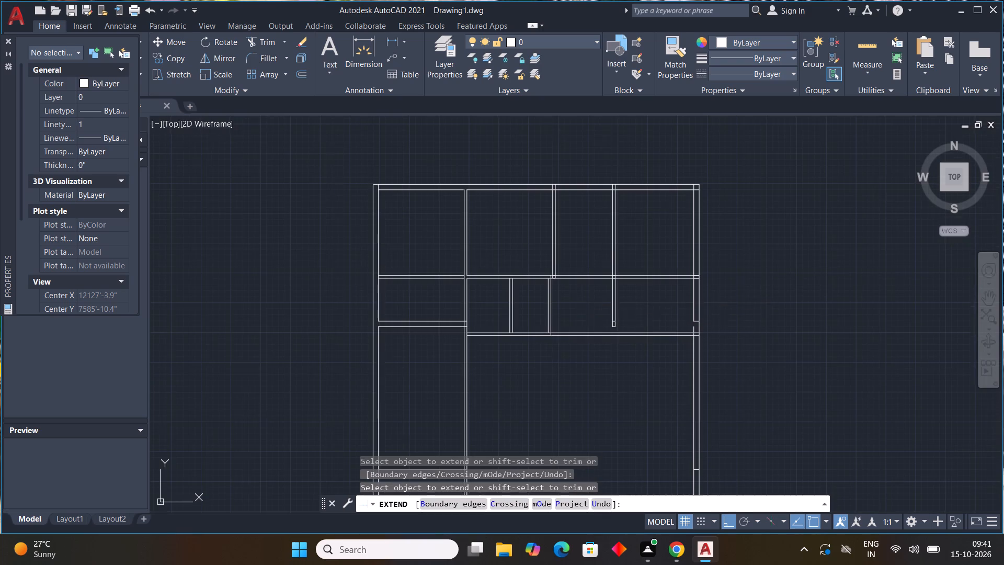
{"action": "middle_click_drag", "start_coordinate": [571, 311], "coordinate": [518, 364]}
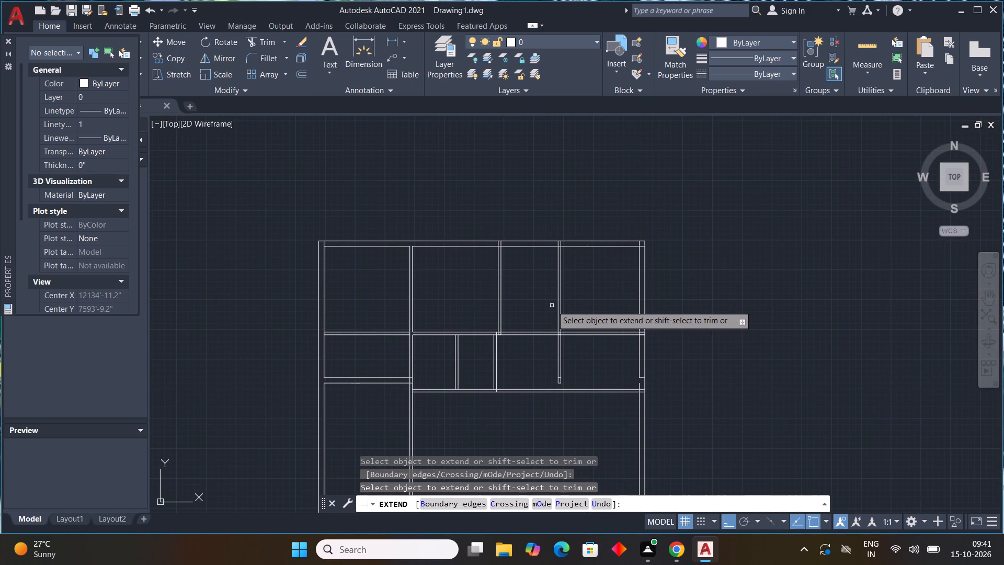
{"action": "left_click_drag", "start_coordinate": [546, 313], "coordinate": [520, 362]}
{"action": "key", "text": "Escape"}
Trim away the upper horizontal partition between the middle vertical partition and the right outer wall, including the stubs inside that wall.
{"action": "type", "text": "tr"}
{"action": "key", "text": "space"}
{"action": "scroll", "coordinate": [533, 334], "scroll_direction": "up", "scroll_amount": 3}
{"action": "left_click_drag", "start_coordinate": [530, 338], "coordinate": [531, 334]}
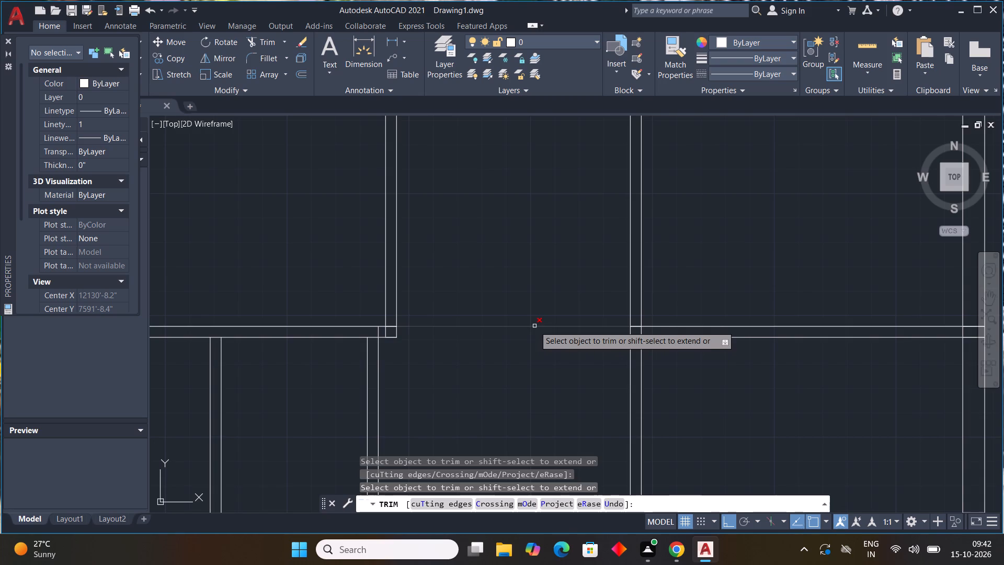
{"action": "left_click", "coordinate": [534, 326]}
{"action": "scroll", "coordinate": [614, 370], "scroll_direction": "down", "scroll_amount": 3}
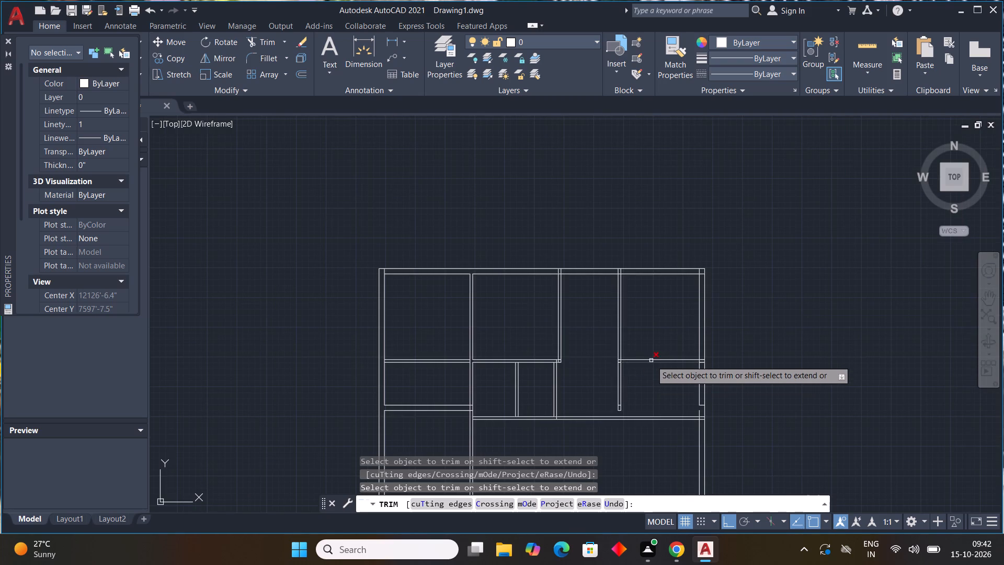
{"action": "left_click_drag", "start_coordinate": [657, 346], "coordinate": [654, 381]}
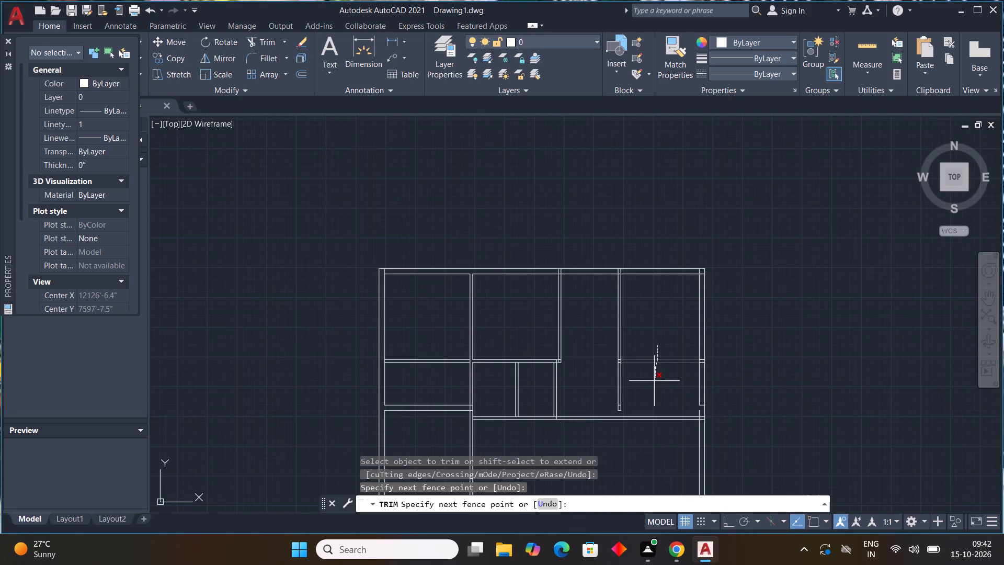
{"action": "left_click_drag", "start_coordinate": [654, 381], "coordinate": [652, 396]}
{"action": "scroll", "coordinate": [709, 364], "scroll_direction": "up", "scroll_amount": 4}
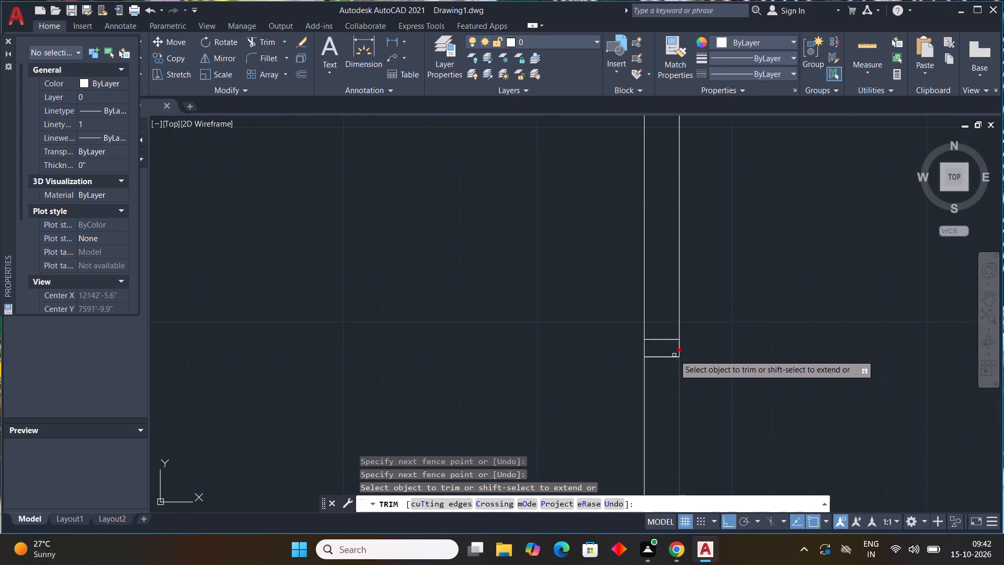
{"action": "left_click_drag", "start_coordinate": [664, 327], "coordinate": [664, 389]}
Trim away the right-hand vertical partition's lines below the level of the upper horizontal partition.
{"action": "scroll", "coordinate": [666, 382], "scroll_direction": "down", "scroll_amount": 4}
{"action": "scroll", "coordinate": [608, 402], "scroll_direction": "up", "scroll_amount": 1}
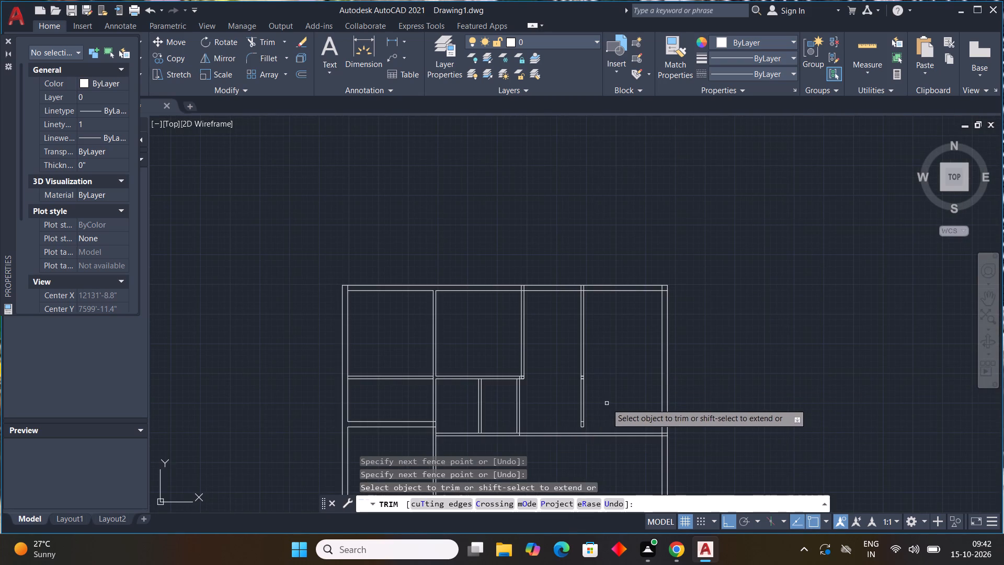
{"action": "scroll", "coordinate": [608, 402], "scroll_direction": "up", "scroll_amount": 2}
{"action": "scroll", "coordinate": [608, 398], "scroll_direction": "down", "scroll_amount": 3}
{"action": "left_click_drag", "start_coordinate": [609, 402], "coordinate": [568, 416]}
{"action": "left_click_drag", "start_coordinate": [588, 414], "coordinate": [584, 427]}
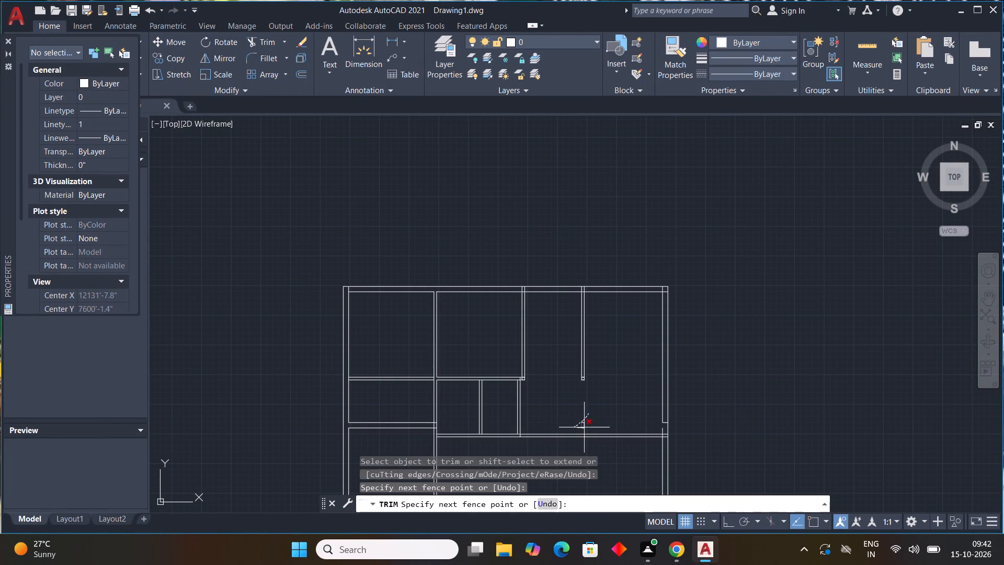
{"action": "left_click_drag", "start_coordinate": [584, 427], "coordinate": [578, 420]}
Trim away both lines of the lower horizontal partition between the second short vertical partition and the right outer wall.
{"action": "left_click_drag", "start_coordinate": [584, 425], "coordinate": [580, 442]}
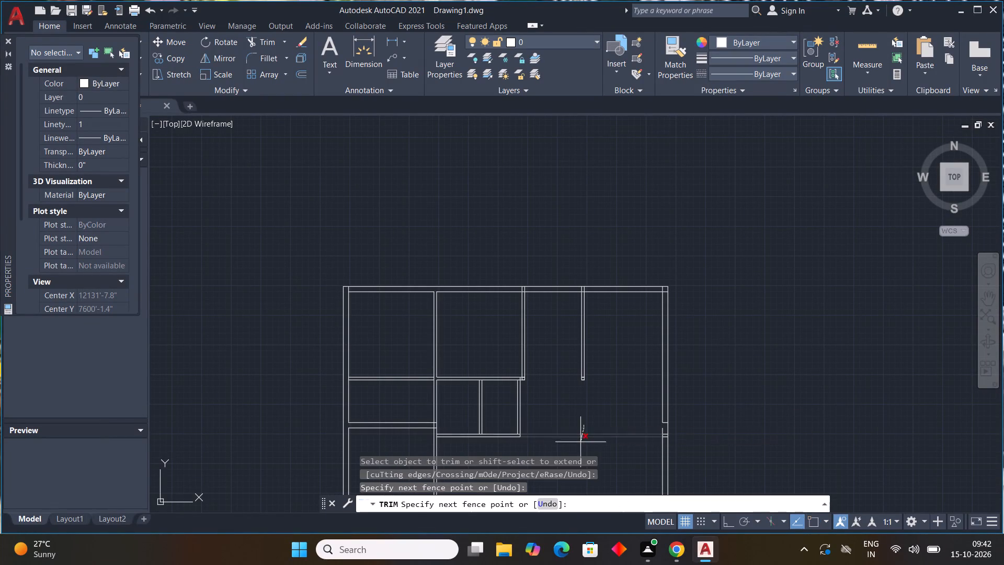
{"action": "left_click_drag", "start_coordinate": [580, 442], "coordinate": [580, 440]}
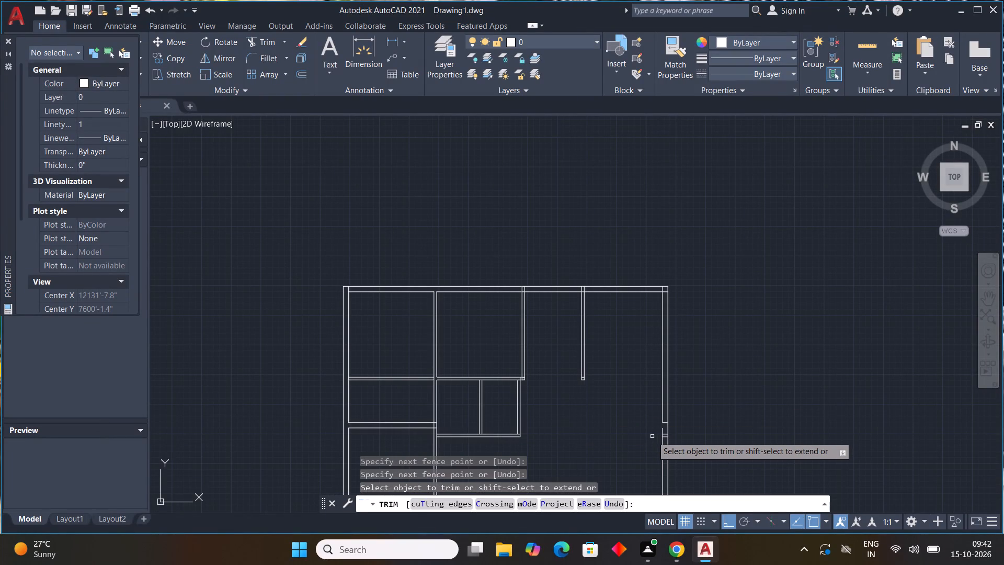
{"action": "key", "text": "Escape"}
{"action": "key", "text": "Escape"}
{"action": "key", "text": "Escape"}
{"action": "key", "text": "Escape"}
{"action": "key", "text": "Escape"}
{"action": "key", "text": "Escape"}
{"action": "key", "text": "Escape"}
{"action": "key", "text": "Escape"}
{"action": "key", "text": "Escape"}
{"action": "key", "text": "Escape"}
{"action": "key", "text": "Escape"}
{"action": "key", "text": "Escape"}
{"action": "key", "text": "Escape"}
{"action": "key", "text": "Escape"}
{"action": "key", "text": "Escape"}
{"action": "key", "text": "Escape"}
{"action": "key", "text": "Escape"}
{"action": "key", "text": "Escape"}
{"action": "key", "text": "Escape"}
{"action": "key", "text": "Escape"}
{"action": "key", "text": "Escape"}
{"action": "key", "text": "Escape"}
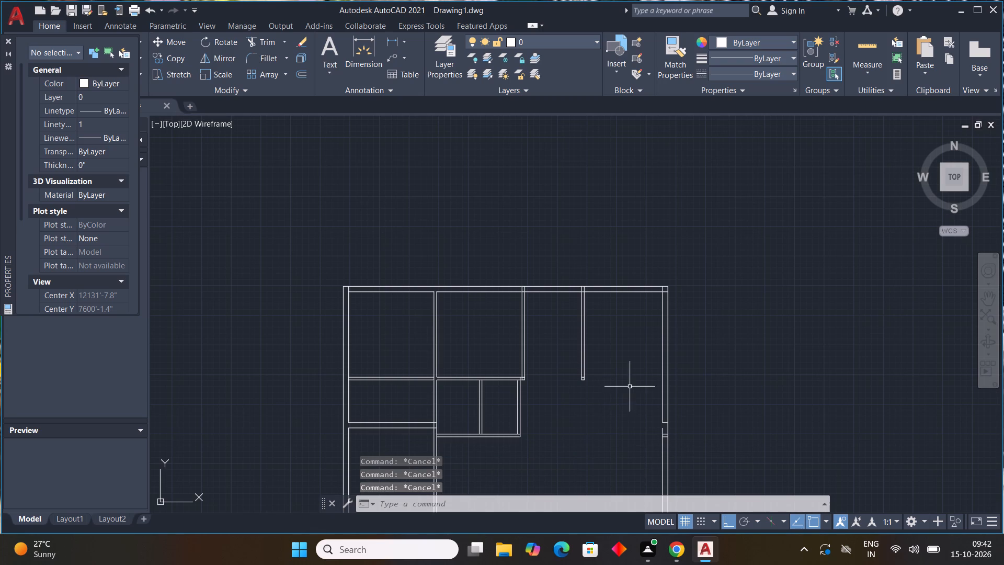
Trim the middle vertical partition's junction with the top outer wall, removing the wall line between its faces and the stubs inside the wall.
{"action": "type", "text": "tr"}
{"action": "key", "text": "space"}
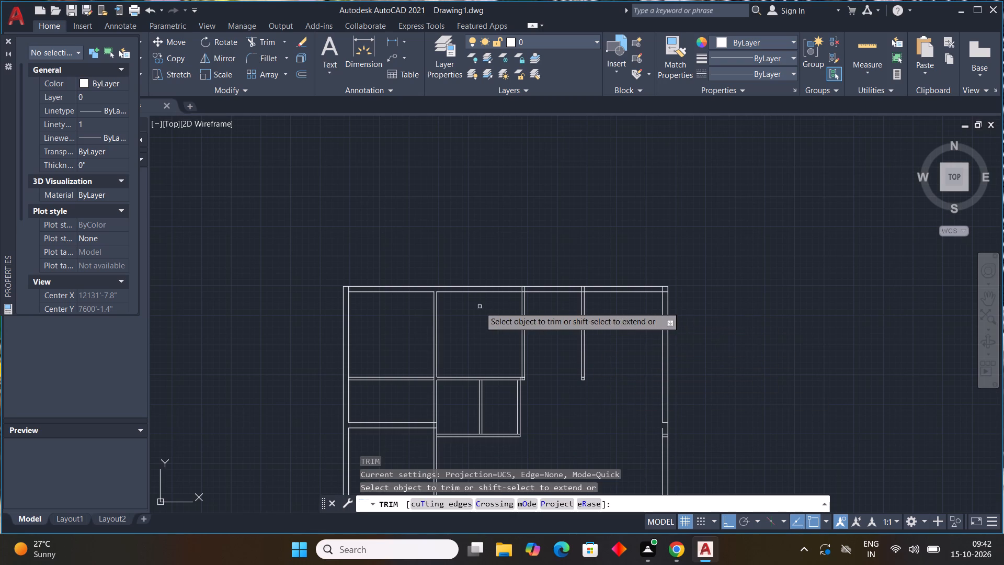
{"action": "scroll", "coordinate": [519, 291], "scroll_direction": "up", "scroll_amount": 4}
{"action": "left_click_drag", "start_coordinate": [544, 297], "coordinate": [546, 279]}
{"action": "left_click_drag", "start_coordinate": [485, 272], "coordinate": [575, 278]}
{"action": "scroll", "coordinate": [609, 296], "scroll_direction": "down", "scroll_amount": 3}
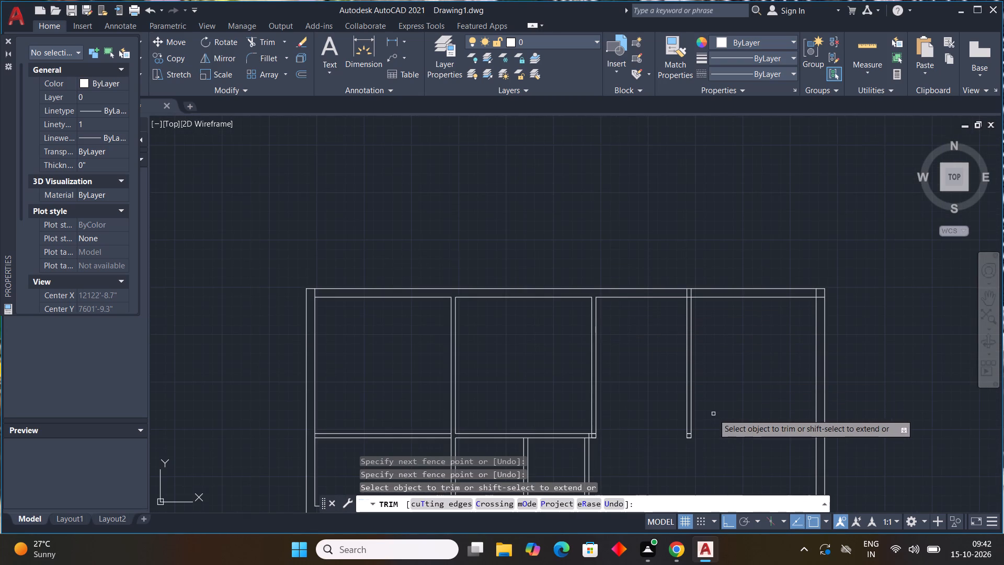
{"action": "key", "text": "Escape"}
{"action": "key", "text": "Escape"}
{"action": "key", "text": "Escape"}
{"action": "key", "text": "Escape"}
{"action": "key", "text": "Escape"}
{"action": "key", "text": "Escape"}
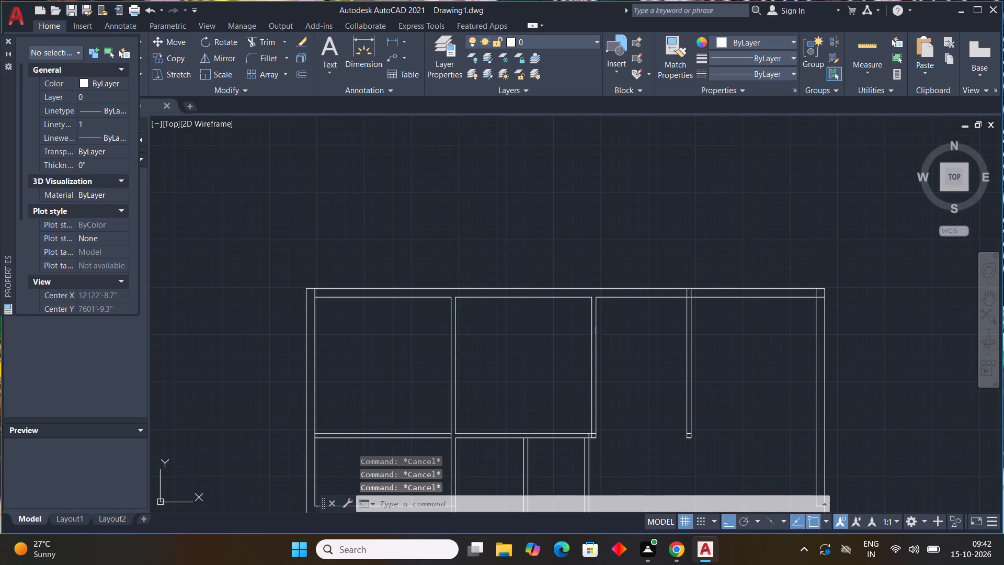
{"action": "key", "text": "Escape"}
Offset the top outer wall's inner line, on the stretch beside the middle vertical partition, 10'0" downward.
{"action": "type", "text": "off"}
{"action": "key", "text": "space"}
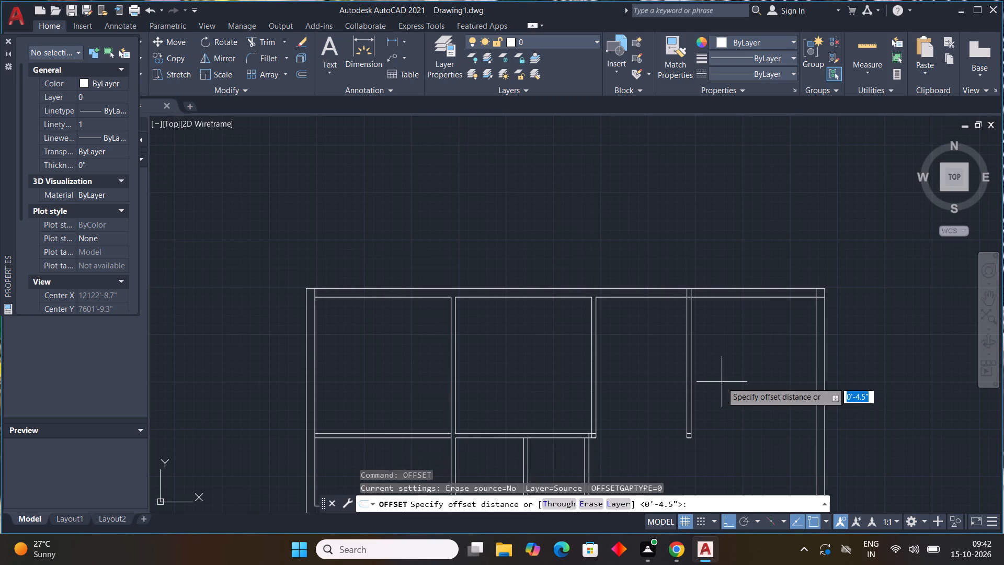
{"action": "type", "text": "10'0"}
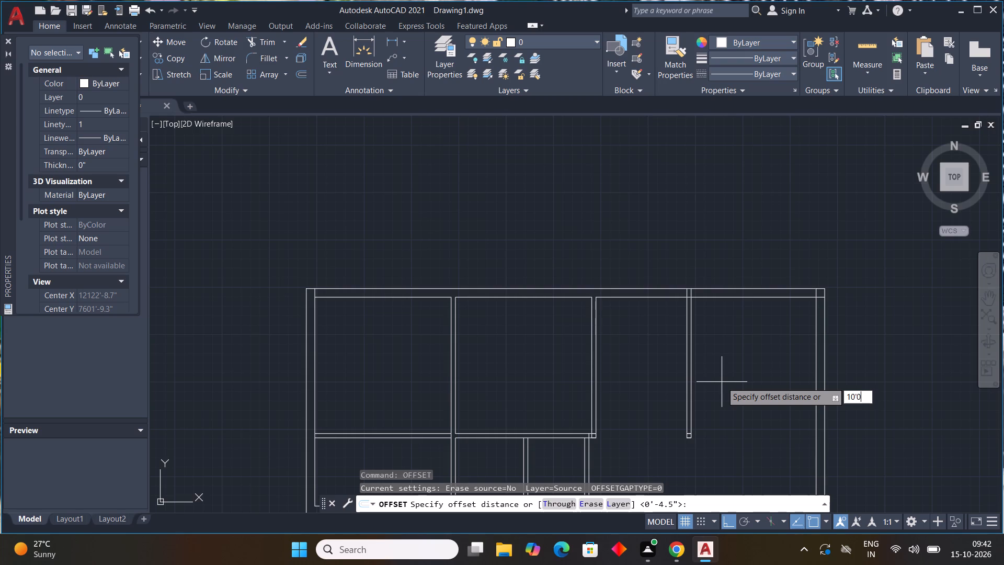
{"action": "key", "text": "shift+quotedbl"}
{"action": "key", "text": "Return"}
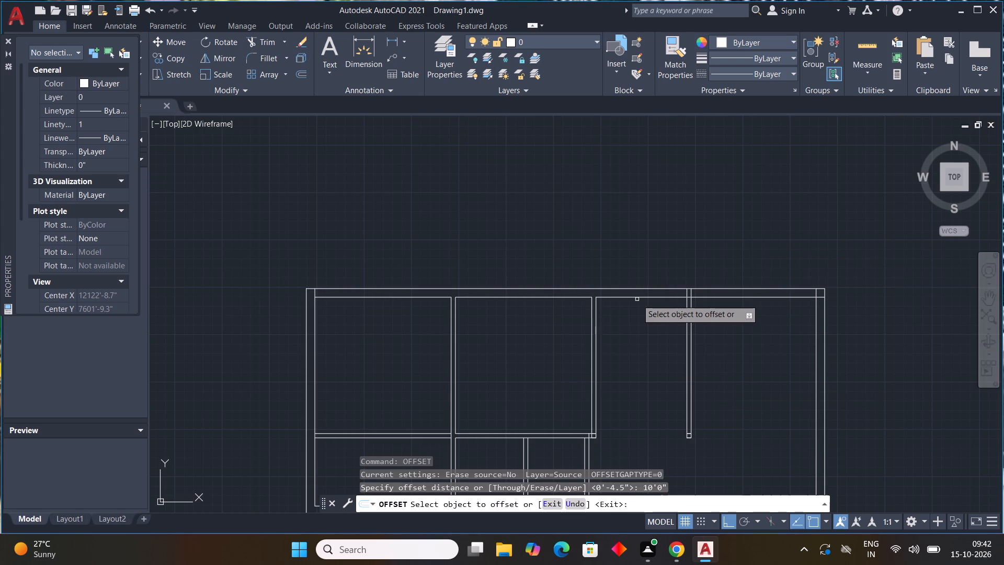
{"action": "left_click_drag", "start_coordinate": [639, 295], "coordinate": [643, 317]}
{"action": "left_click", "coordinate": [632, 299]}
{"action": "left_click", "coordinate": [636, 388]}
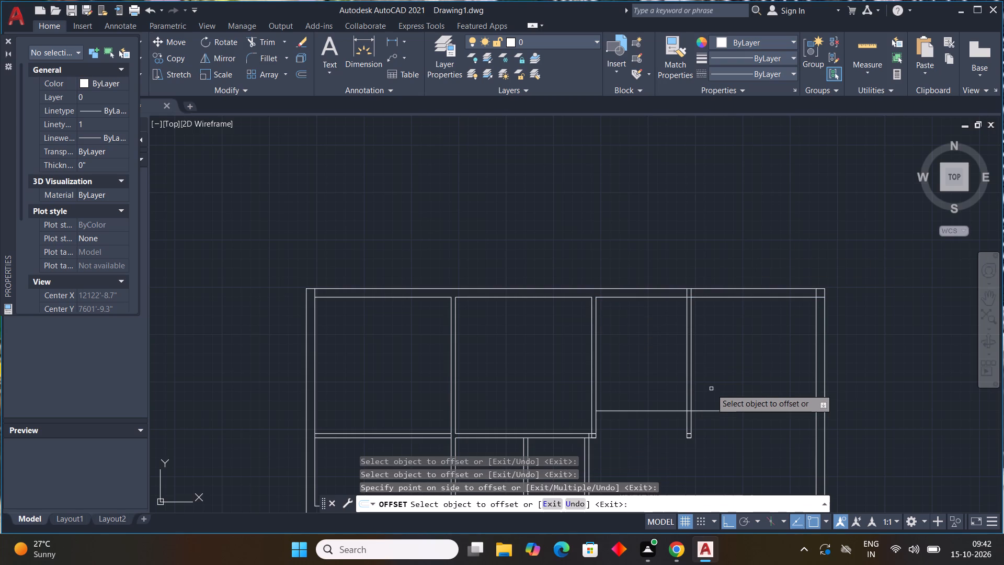
{"action": "key", "text": "Escape"}
Offset the top outer wall's inner line 11'0" downward across the two right-hand rooms.
{"action": "middle_click_drag", "start_coordinate": [751, 405], "coordinate": [712, 416]}
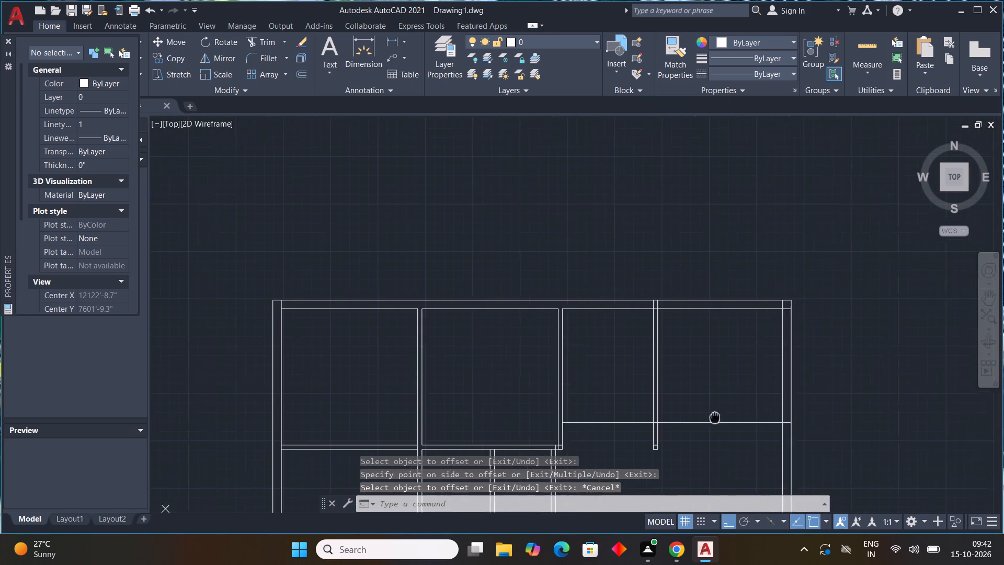
{"action": "middle_click_drag", "start_coordinate": [712, 416], "coordinate": [591, 359]}
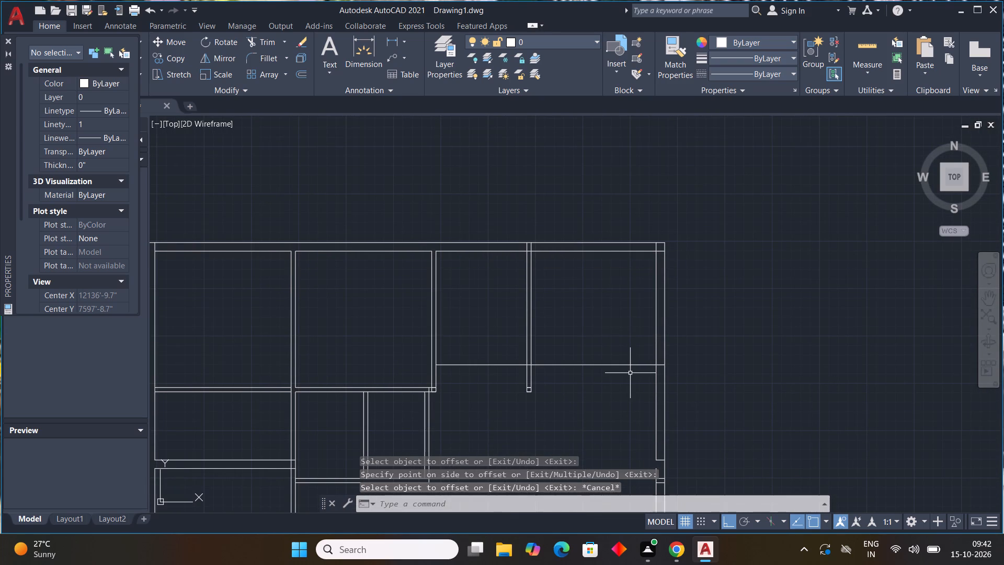
{"action": "type", "text": "off"}
{"action": "key", "text": "space"}
{"action": "type", "text": "11'0"}
{"action": "key", "text": "shift+quotedbl"}
{"action": "key", "text": "Return"}
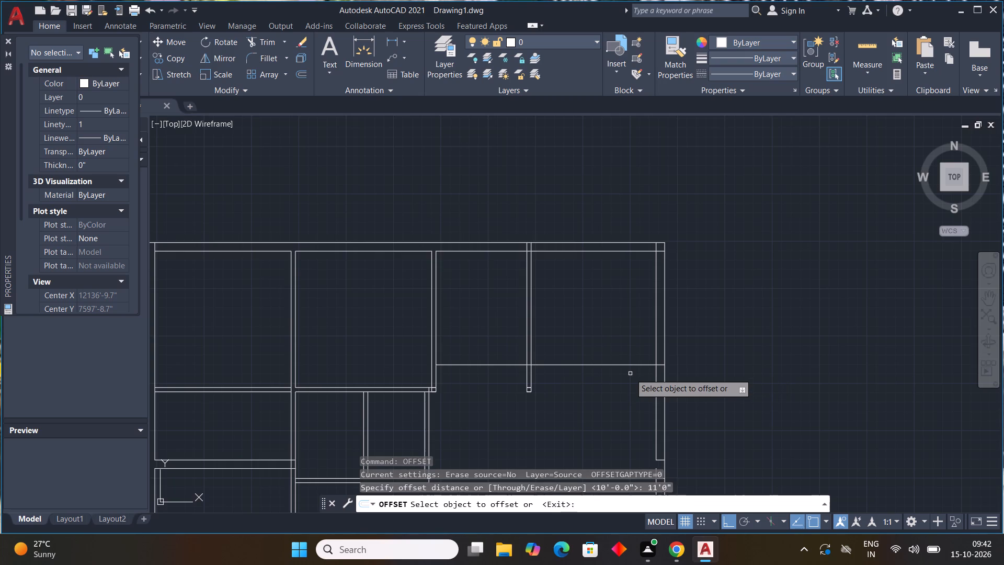
{"action": "scroll", "coordinate": [630, 374], "scroll_direction": "up", "scroll_amount": 1}
{"action": "left_click", "coordinate": [578, 175]}
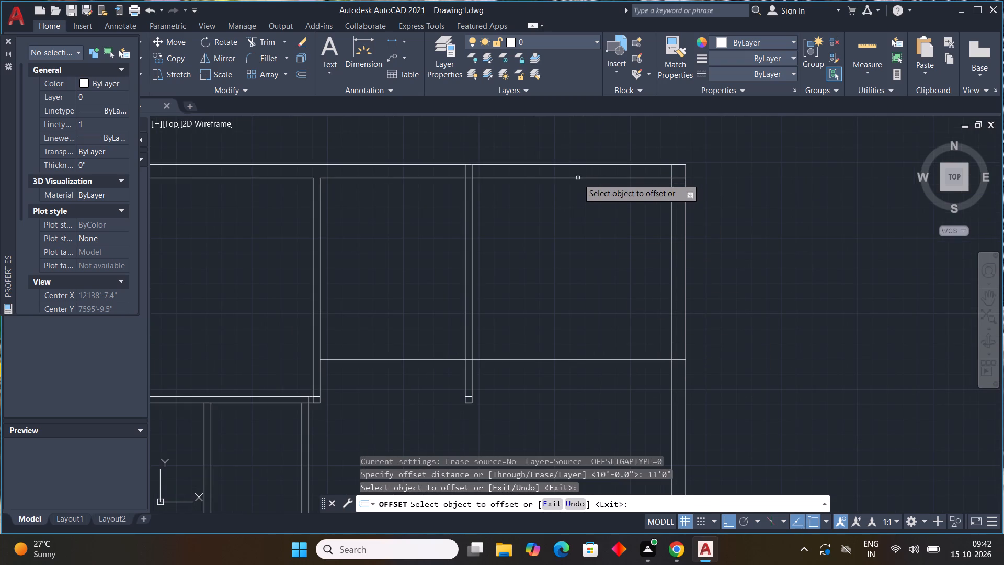
{"action": "left_click_drag", "start_coordinate": [579, 176], "coordinate": [580, 185]}
{"action": "left_click", "coordinate": [584, 370]}
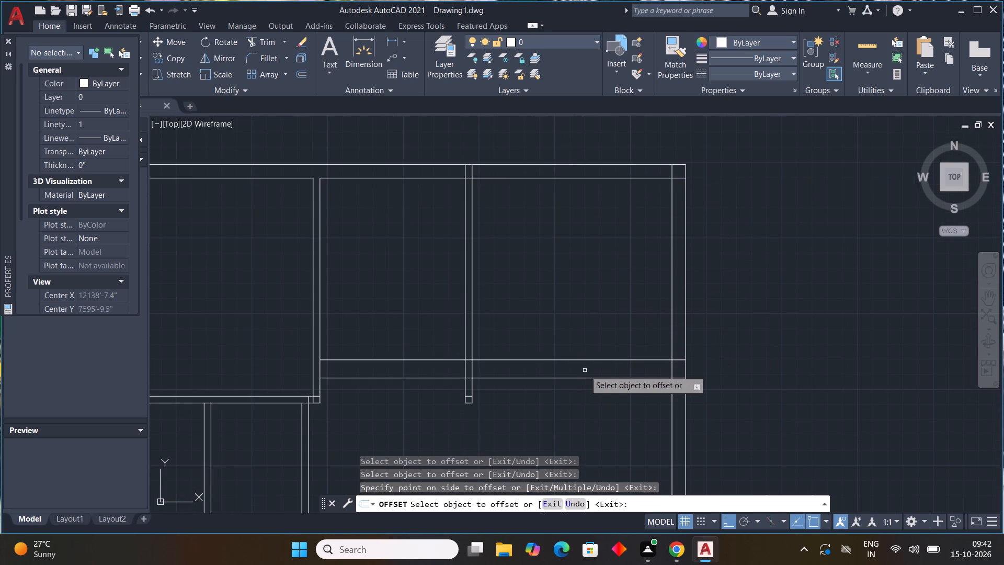
Offset the 11' line 4.5" downward to form the horizontal partition's thickness.
{"action": "key", "text": "Escape"}
{"action": "key", "text": "space"}
{"action": "key", "text": "4"}
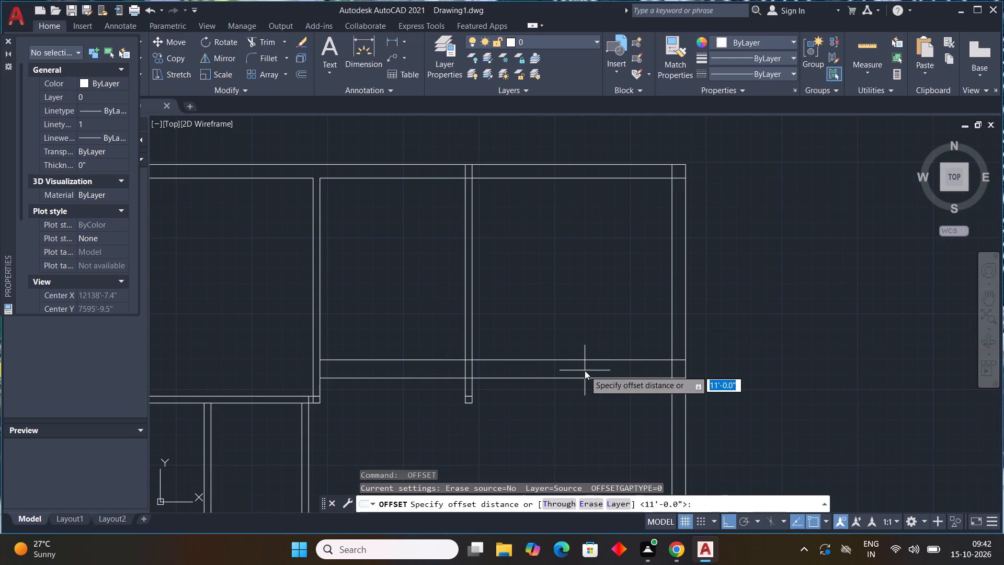
{"action": "type", "text": ".5\""}
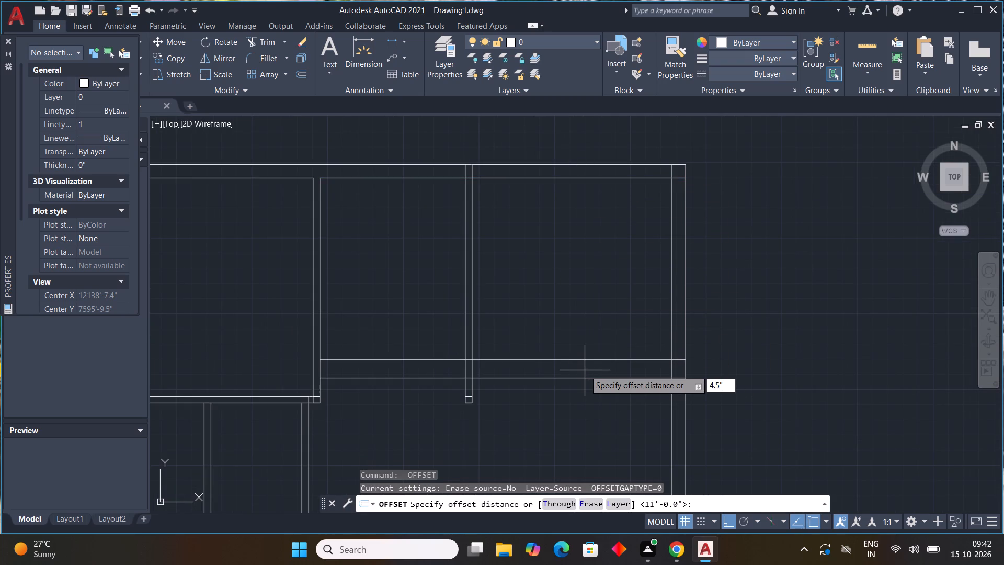
{"action": "key", "text": "Return"}
{"action": "left_click_drag", "start_coordinate": [584, 379], "coordinate": [579, 399]}
{"action": "left_click", "coordinate": [576, 417]}
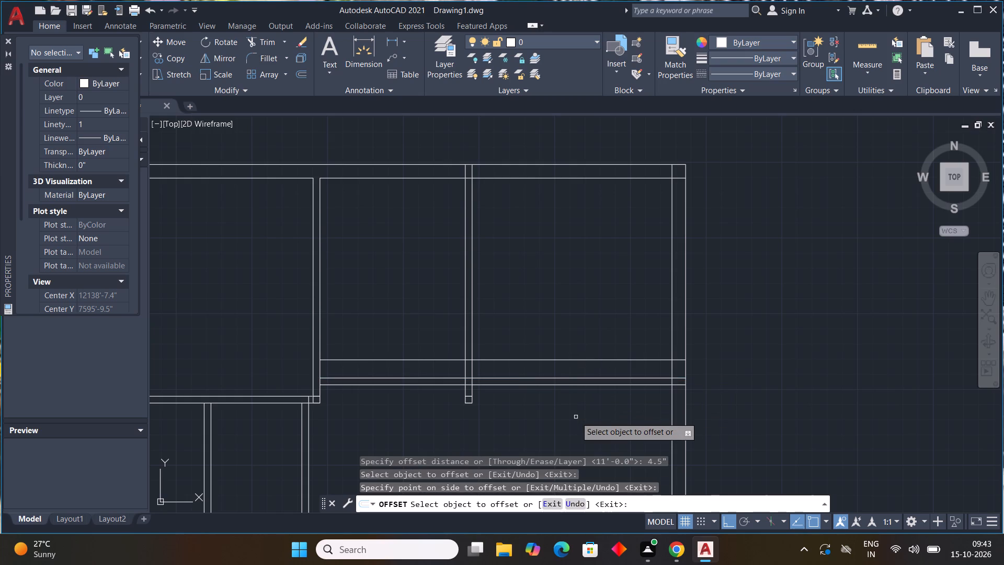
{"action": "key", "text": "Escape"}
Trim the new lines to keep the 10' line only in the narrow room and the 4.5" partition only in the right-hand room, with clean junctions.
{"action": "type", "text": "tr"}
{"action": "key", "text": "space"}
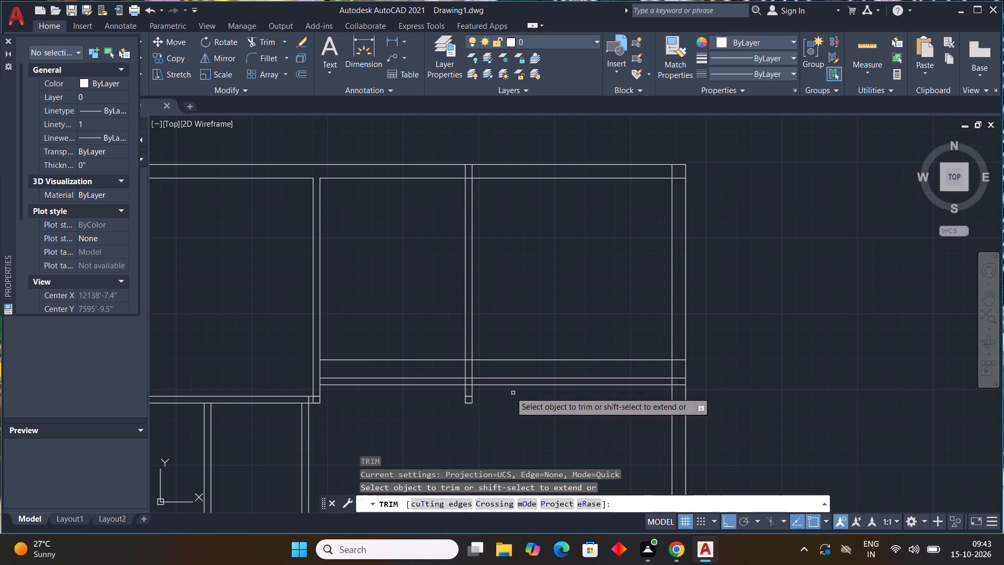
{"action": "left_click_drag", "start_coordinate": [417, 366], "coordinate": [417, 387]}
{"action": "scroll", "coordinate": [478, 388], "scroll_direction": "up", "scroll_amount": 3}
{"action": "left_click_drag", "start_coordinate": [437, 434], "coordinate": [436, 341]}
{"action": "left_click_drag", "start_coordinate": [432, 365], "coordinate": [465, 365]}
{"action": "left_click_drag", "start_coordinate": [546, 261], "coordinate": [541, 290]}
{"action": "scroll", "coordinate": [528, 319], "scroll_direction": "down", "scroll_amount": 3}
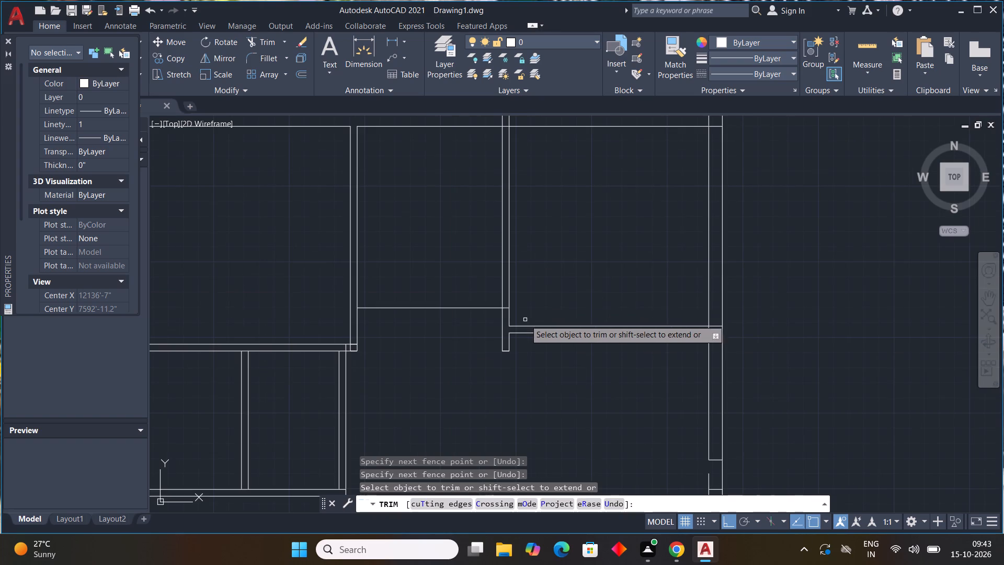
{"action": "scroll", "coordinate": [502, 313], "scroll_direction": "up", "scroll_amount": 2}
{"action": "left_click_drag", "start_coordinate": [509, 307], "coordinate": [510, 292]}
{"action": "scroll", "coordinate": [580, 273], "scroll_direction": "down", "scroll_amount": 4}
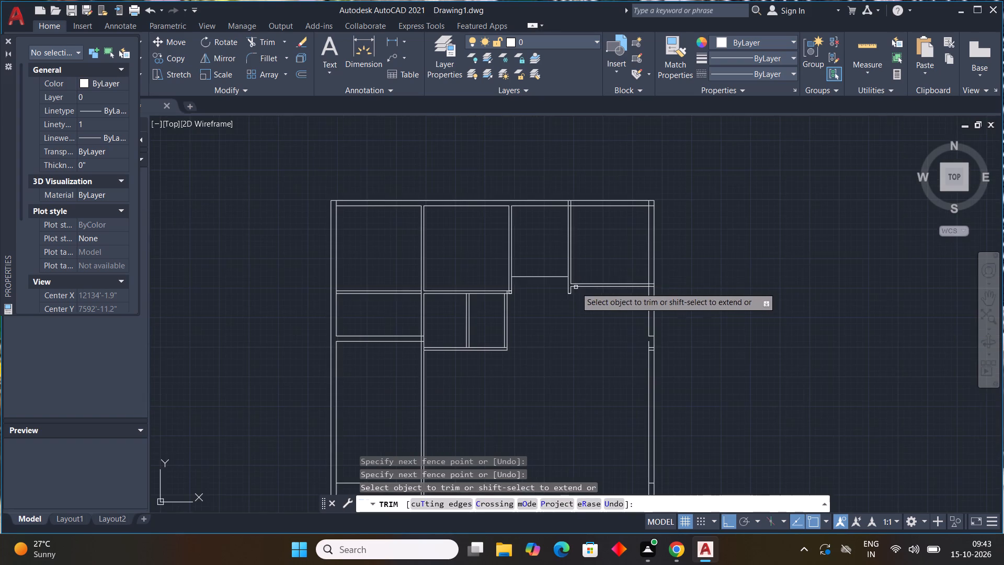
Trim the right-hand vertical partition's junction with the top outer wall, removing the stubs and the wall line between its faces.
{"action": "middle_click_drag", "start_coordinate": [589, 264], "coordinate": [568, 389]}
{"action": "scroll", "coordinate": [553, 325], "scroll_direction": "up", "scroll_amount": 3}
{"action": "left_click_drag", "start_coordinate": [506, 341], "coordinate": [532, 340]}
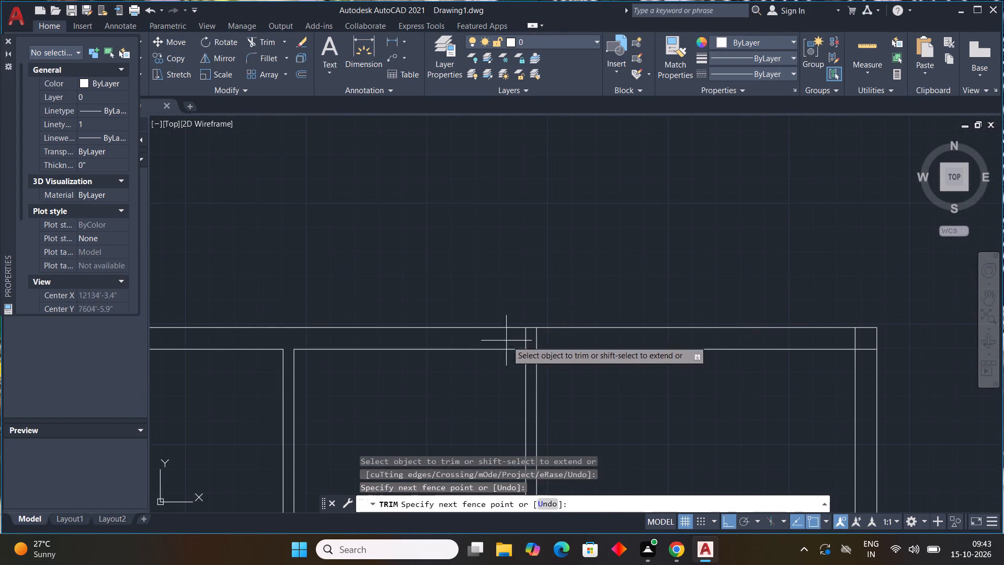
{"action": "left_click_drag", "start_coordinate": [532, 340], "coordinate": [561, 337]}
{"action": "left_click_drag", "start_coordinate": [532, 341], "coordinate": [529, 365]}
{"action": "scroll", "coordinate": [576, 351], "scroll_direction": "down", "scroll_amount": 3}
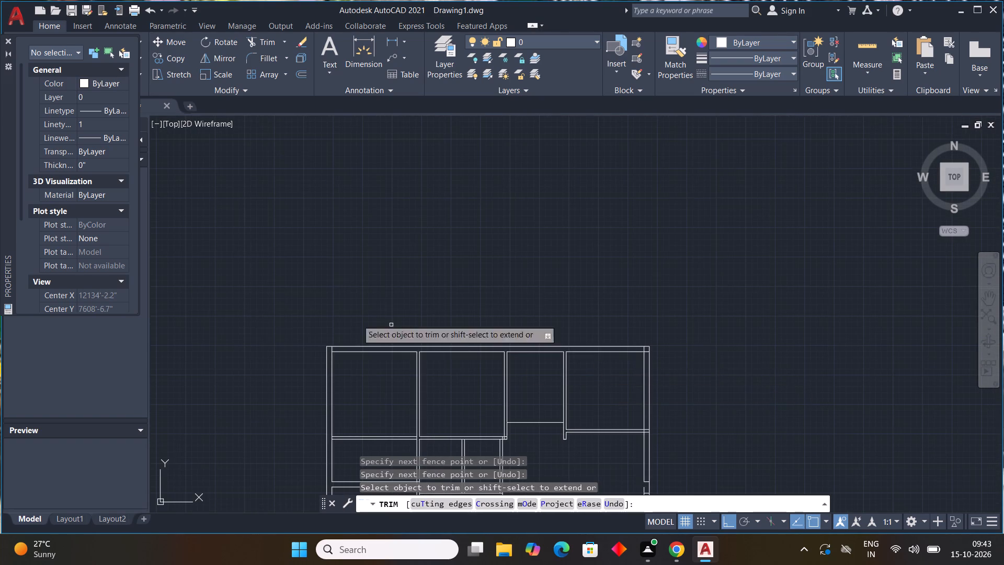
Trim the overlapping inner wall line ends at the upper-left and upper-right corners of the outer wall.
{"action": "scroll", "coordinate": [332, 349], "scroll_direction": "up", "scroll_amount": 3}
{"action": "left_click_drag", "start_coordinate": [318, 358], "coordinate": [355, 348]}
{"action": "scroll", "coordinate": [412, 380], "scroll_direction": "down", "scroll_amount": 3}
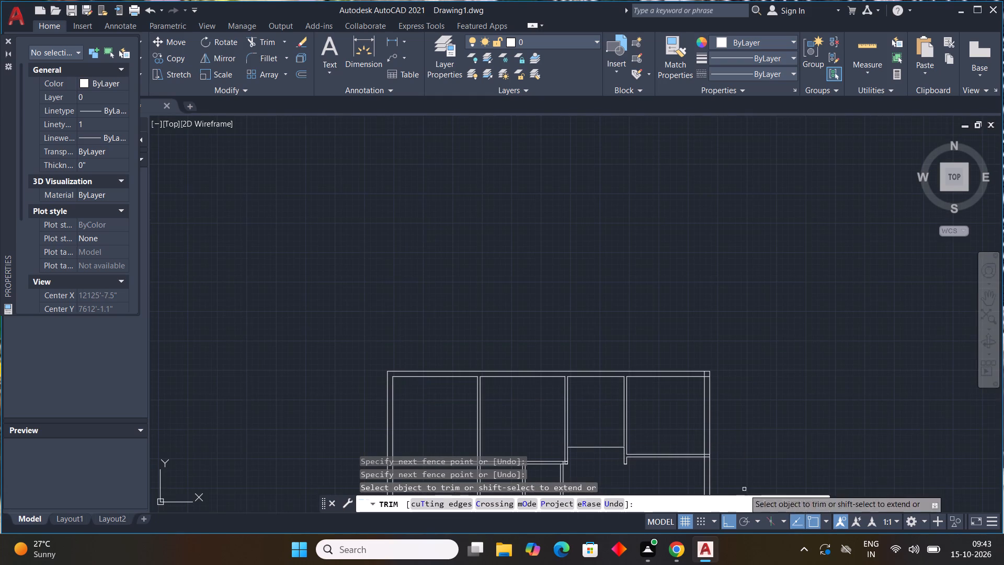
{"action": "scroll", "coordinate": [708, 382], "scroll_direction": "up", "scroll_amount": 4}
{"action": "left_click_drag", "start_coordinate": [713, 371], "coordinate": [695, 353]}
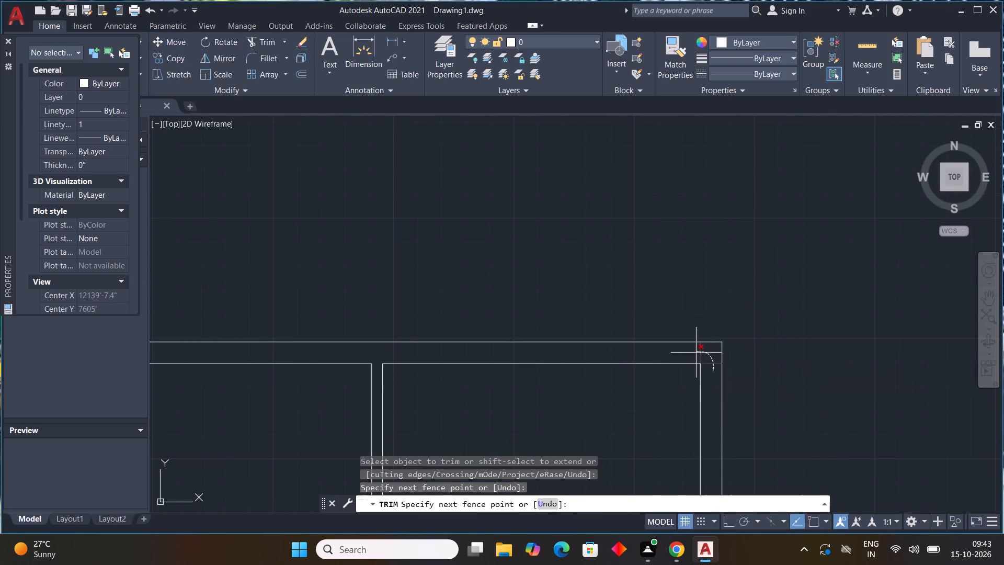
{"action": "left_click_drag", "start_coordinate": [695, 353], "coordinate": [688, 355]}
{"action": "scroll", "coordinate": [852, 400], "scroll_direction": "down", "scroll_amount": 3}
Trim the stubs and crossing lines where the upper horizontal partition meets the middle vertical and second short vertical partitions.
{"action": "middle_click_drag", "start_coordinate": [849, 431], "coordinate": [819, 348]}
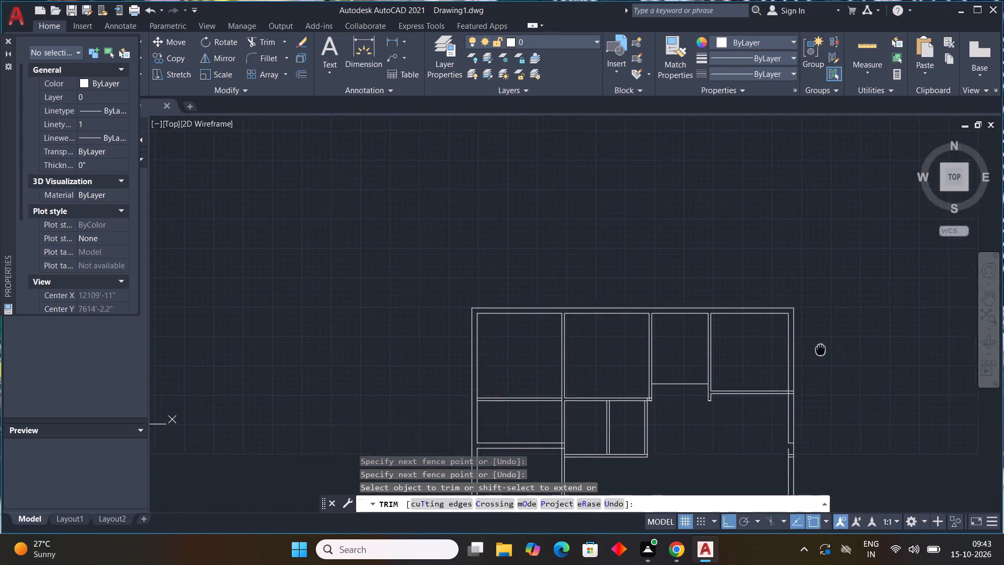
{"action": "middle_click_drag", "start_coordinate": [819, 348], "coordinate": [818, 298]}
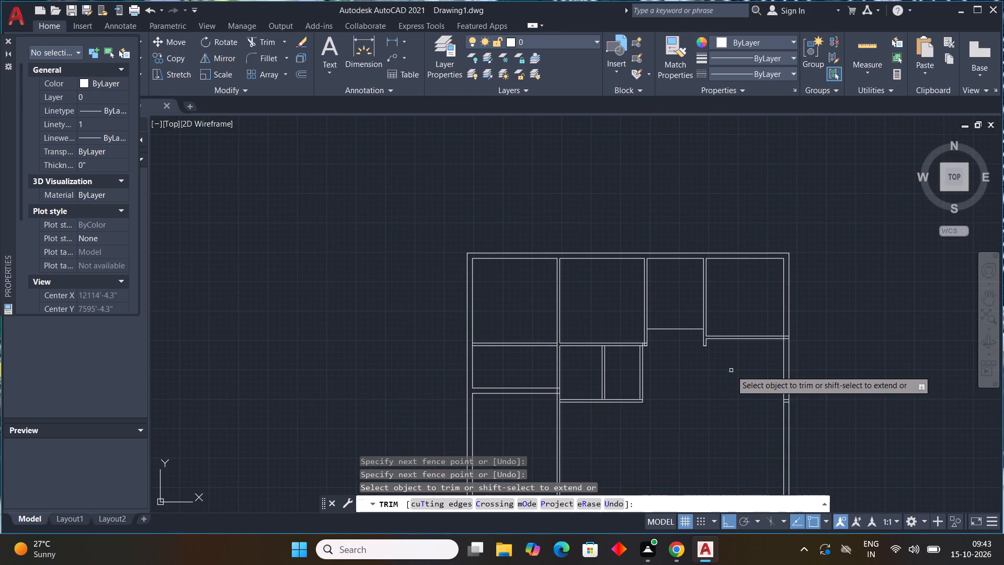
{"action": "scroll", "coordinate": [730, 372], "scroll_direction": "down", "scroll_amount": 1}
{"action": "middle_click_drag", "start_coordinate": [733, 411], "coordinate": [618, 291]}
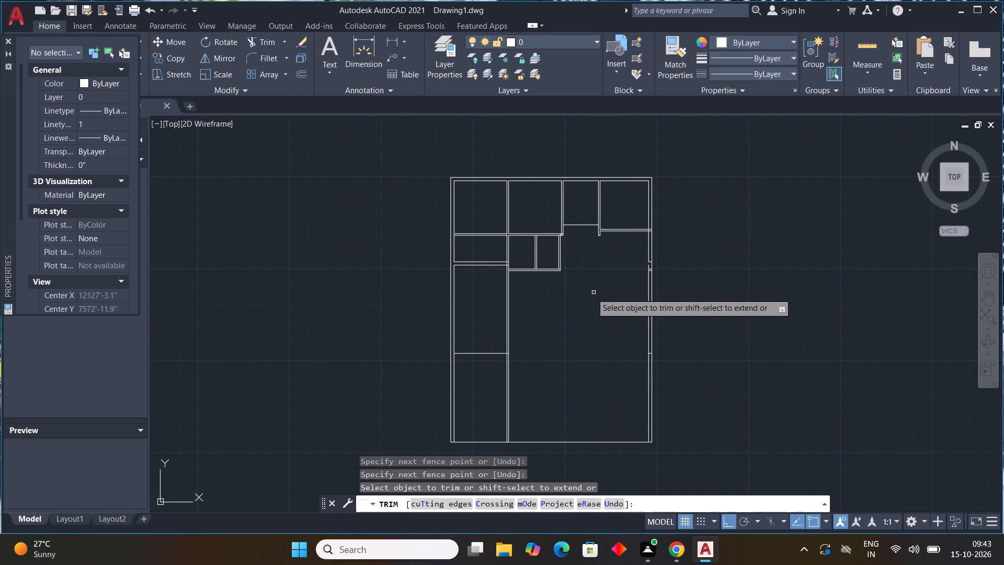
{"action": "scroll", "coordinate": [561, 235], "scroll_direction": "up", "scroll_amount": 5}
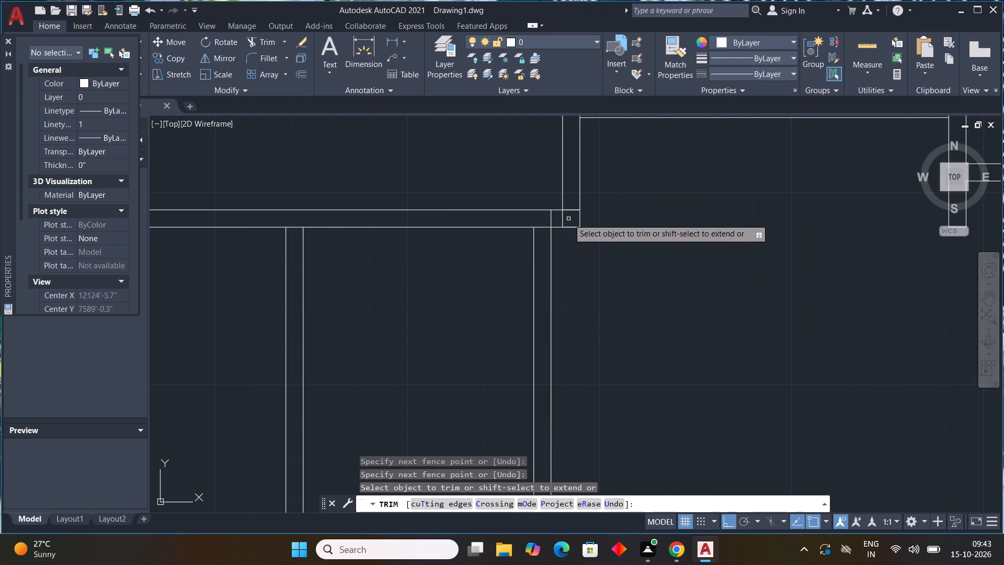
{"action": "left_click_drag", "start_coordinate": [568, 219], "coordinate": [545, 221]}
{"action": "left_click_drag", "start_coordinate": [544, 221], "coordinate": [540, 247]}
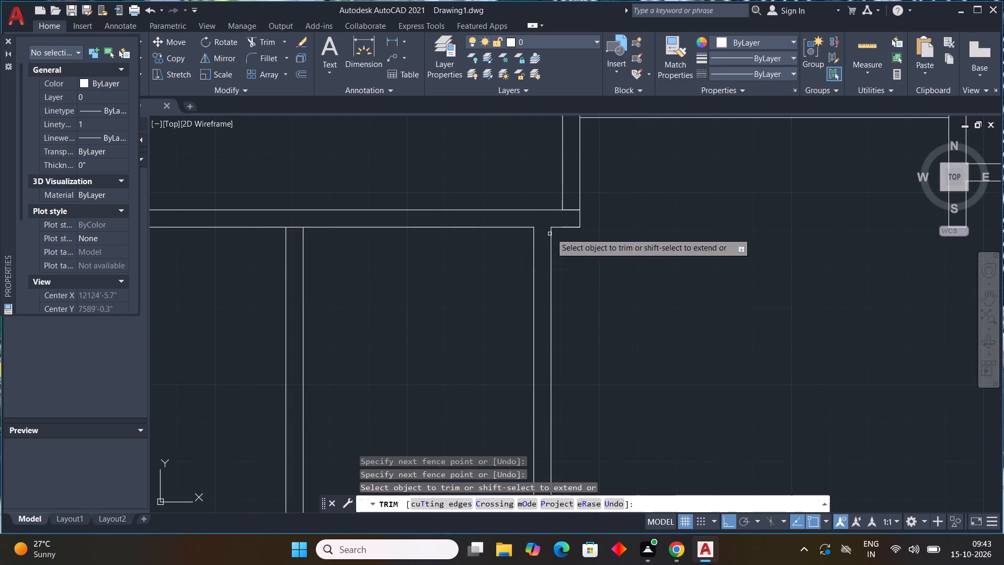
{"action": "left_click_drag", "start_coordinate": [570, 201], "coordinate": [572, 216]}
{"action": "scroll", "coordinate": [637, 235], "scroll_direction": "down", "scroll_amount": 3}
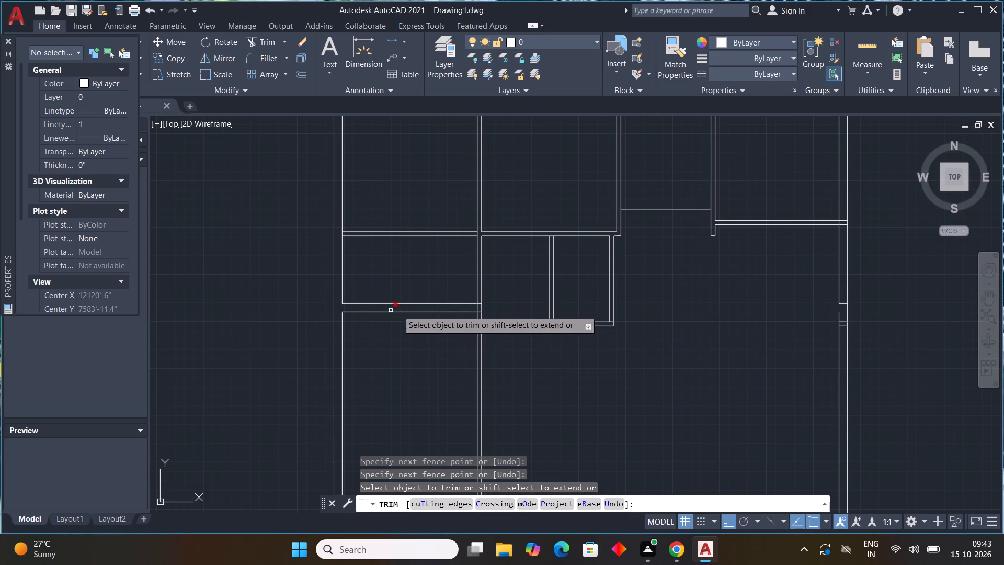
Trim the left outer wall's inner line between the faces of the upper horizontal partition.
{"action": "scroll", "coordinate": [350, 234], "scroll_direction": "up", "scroll_amount": 4}
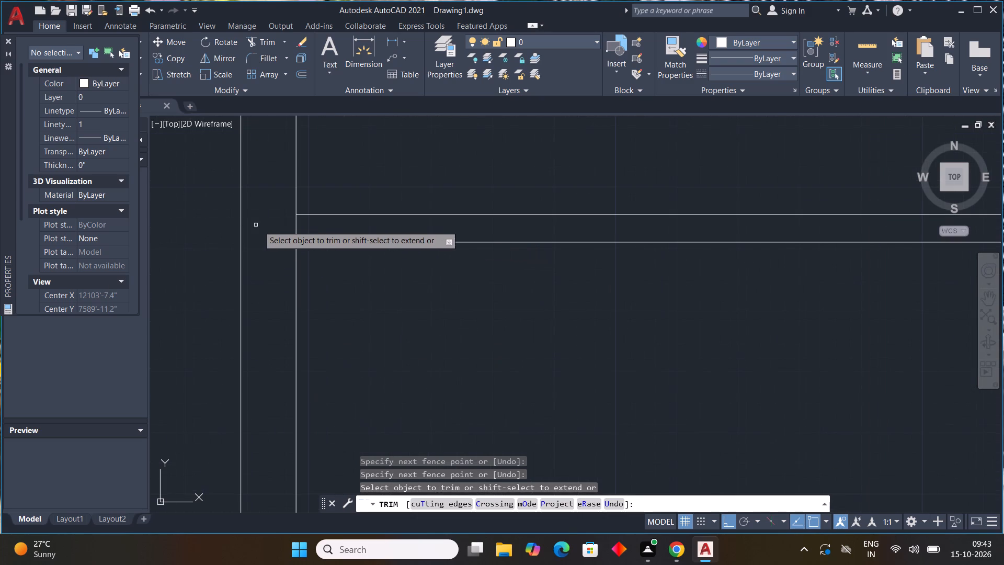
{"action": "left_click_drag", "start_coordinate": [288, 229], "coordinate": [328, 230]}
{"action": "scroll", "coordinate": [415, 279], "scroll_direction": "down", "scroll_amount": 3}
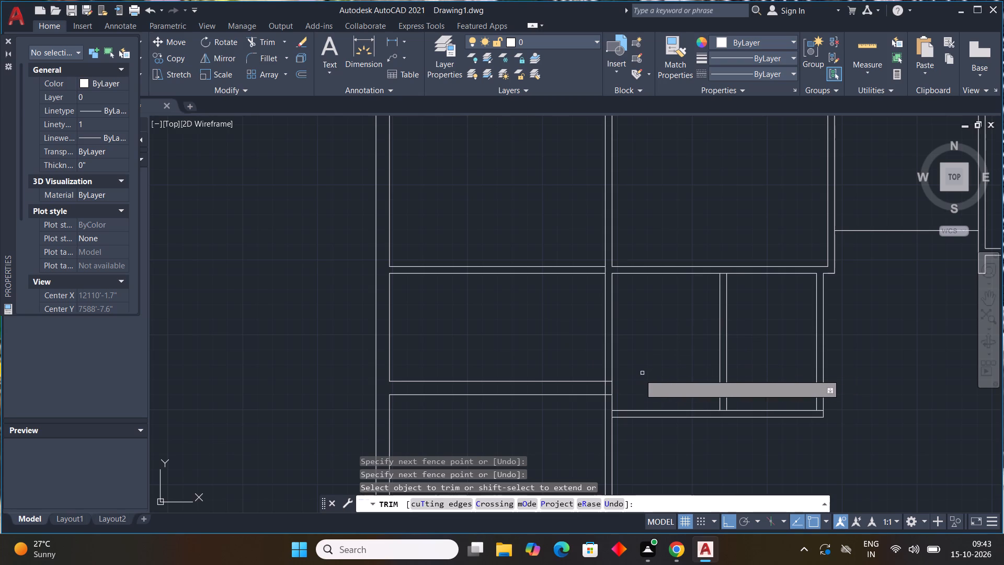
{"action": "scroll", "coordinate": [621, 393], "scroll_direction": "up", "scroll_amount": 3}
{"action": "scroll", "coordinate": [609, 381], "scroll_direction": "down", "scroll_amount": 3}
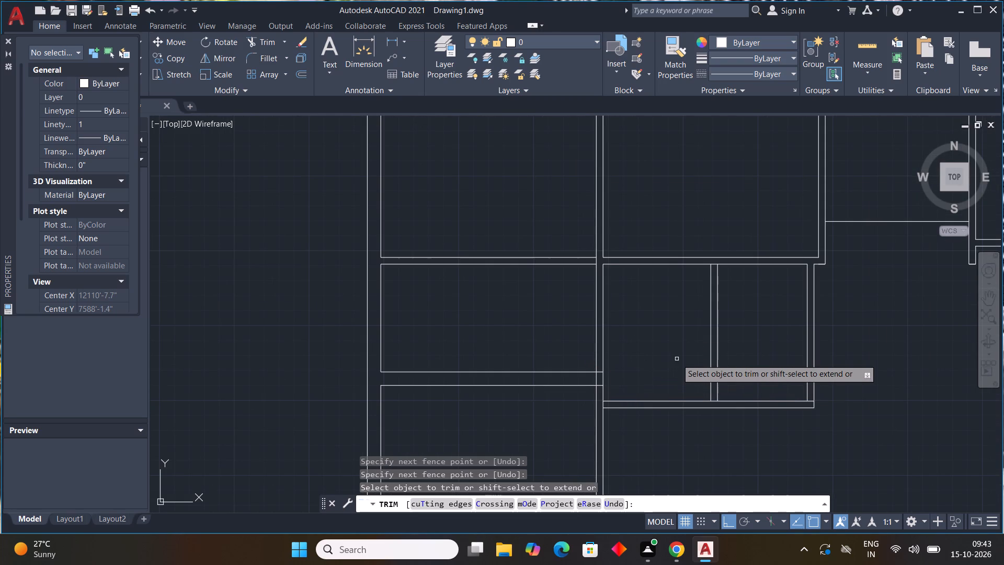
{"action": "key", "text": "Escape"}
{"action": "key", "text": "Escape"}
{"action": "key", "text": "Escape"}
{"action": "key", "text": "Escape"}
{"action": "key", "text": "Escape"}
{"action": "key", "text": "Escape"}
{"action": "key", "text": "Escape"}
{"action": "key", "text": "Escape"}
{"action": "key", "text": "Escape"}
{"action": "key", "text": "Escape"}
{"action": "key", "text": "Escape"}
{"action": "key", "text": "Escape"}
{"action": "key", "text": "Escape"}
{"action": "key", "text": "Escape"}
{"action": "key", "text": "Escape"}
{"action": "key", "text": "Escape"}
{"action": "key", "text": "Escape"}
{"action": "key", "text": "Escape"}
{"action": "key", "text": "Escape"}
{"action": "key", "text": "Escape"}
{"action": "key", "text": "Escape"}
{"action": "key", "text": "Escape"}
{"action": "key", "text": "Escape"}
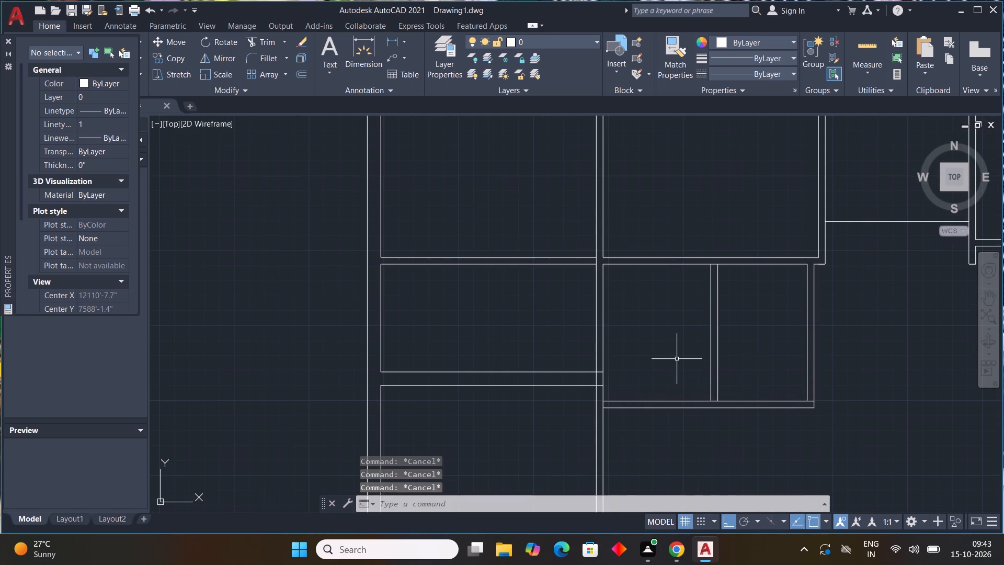
Offset the left outer wall's inner line 8'0" into the room between the two horizontal walls.
{"action": "type", "text": "off"}
{"action": "key", "text": "space"}
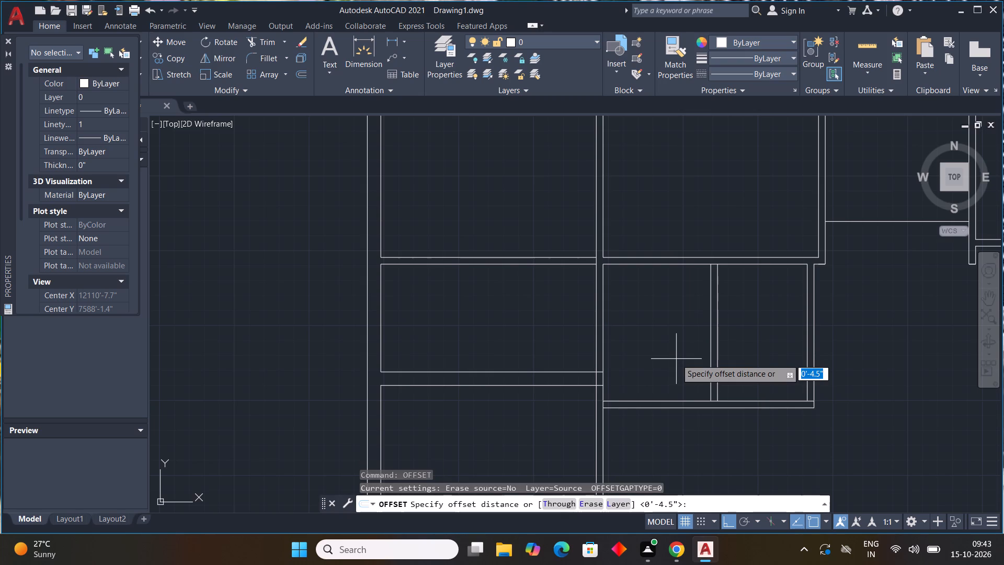
{"action": "type", "text": "8'0\""}
{"action": "key", "text": "Return"}
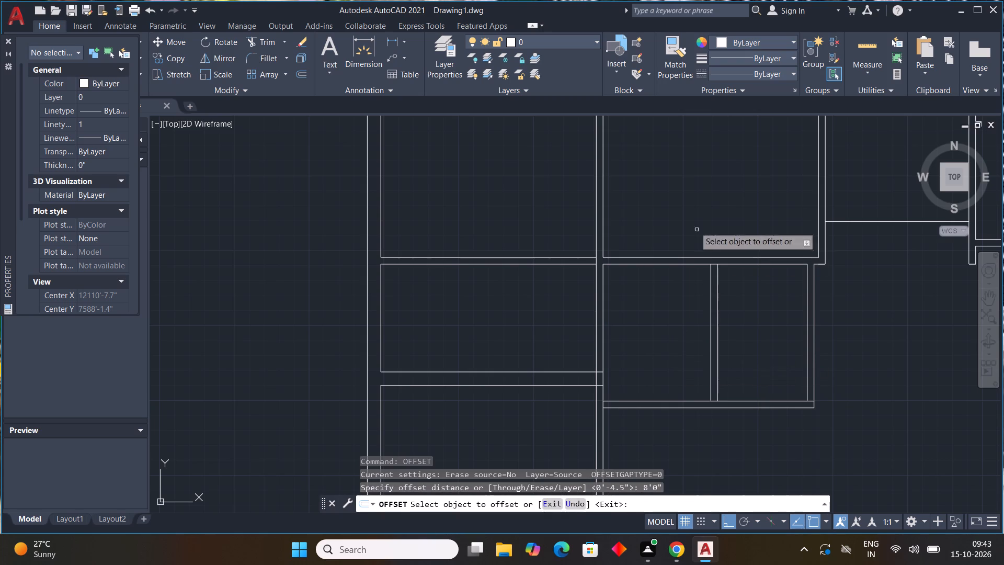
{"action": "left_click", "coordinate": [378, 335]}
{"action": "left_click_drag", "start_coordinate": [379, 334], "coordinate": [381, 334]}
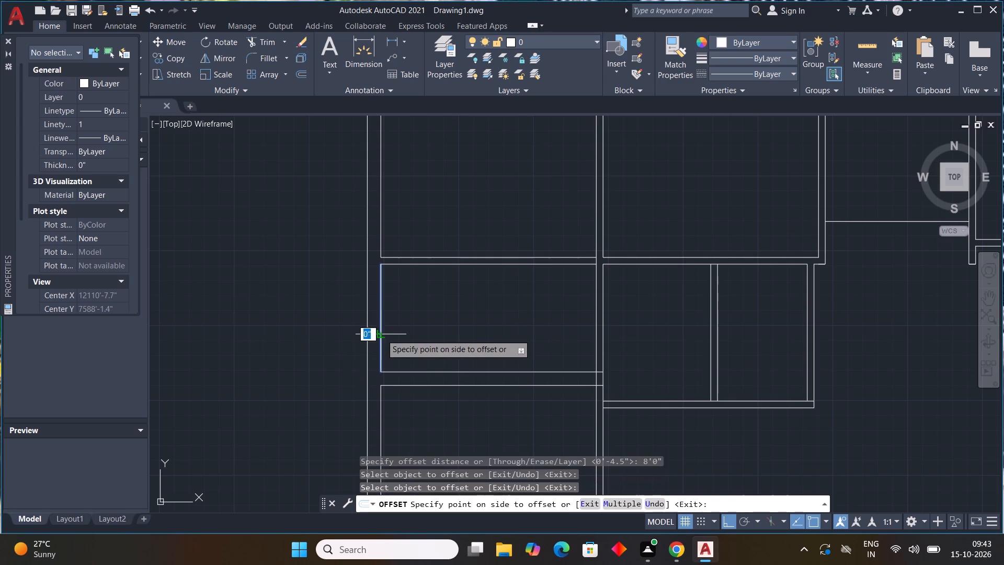
{"action": "left_click_drag", "start_coordinate": [381, 334], "coordinate": [467, 331]}
{"action": "left_click", "coordinate": [468, 327]}
{"action": "key", "text": "Escape"}
Offset the new vertical line 4.5" to its right to form a short partition between the horizontal walls.
{"action": "key", "text": "space"}
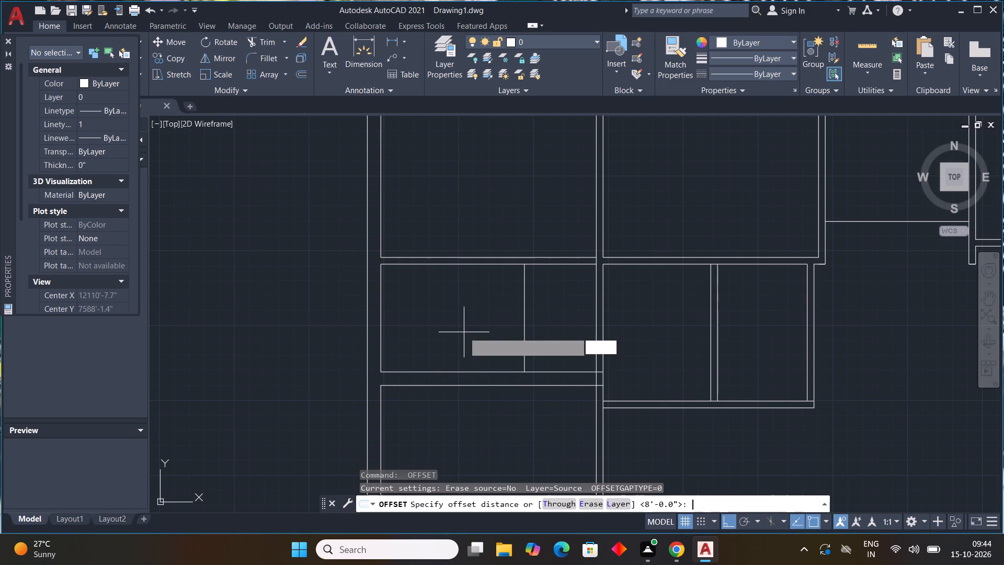
{"action": "type", "text": "4.5"}
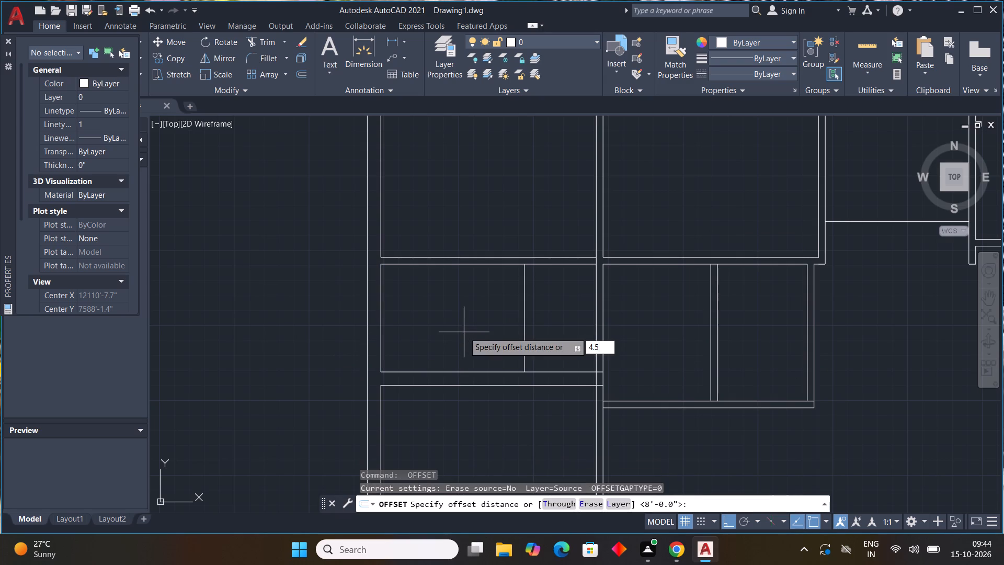
{"action": "key", "text": "shift+quotedbl"}
{"action": "key", "text": "Return"}
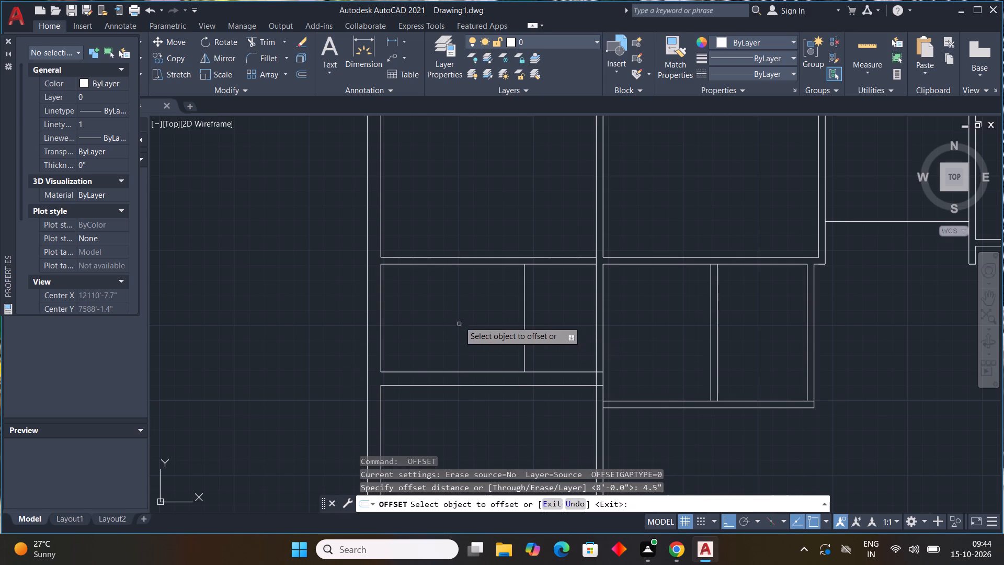
{"action": "left_click_drag", "start_coordinate": [525, 320], "coordinate": [543, 317]}
{"action": "left_click", "coordinate": [543, 317]}
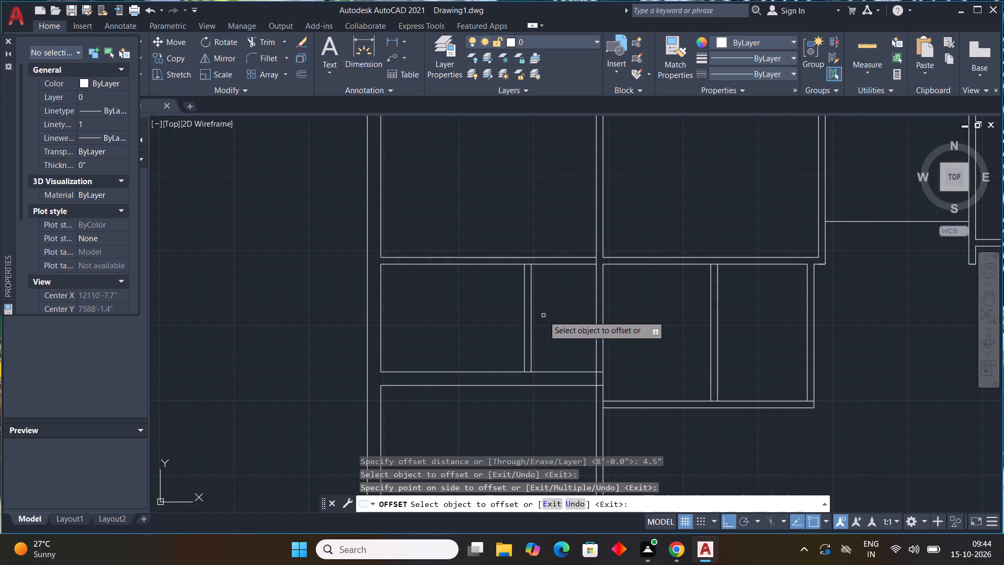
{"action": "key", "text": "Escape"}
{"action": "key", "text": "Escape"}
{"action": "key", "text": "Escape"}
{"action": "key", "text": "Escape"}
{"action": "key", "text": "Escape"}
{"action": "key", "text": "Escape"}
{"action": "key", "text": "Escape"}
{"action": "key", "text": "Escape"}
{"action": "key", "text": "Escape"}
{"action": "key", "text": "Escape"}
{"action": "key", "text": "Escape"}
{"action": "key", "text": "Escape"}
{"action": "key", "text": "Escape"}
{"action": "key", "text": "Escape"}
{"action": "key", "text": "Escape"}
{"action": "key", "text": "Escape"}
{"action": "key", "text": "Escape"}
{"action": "key", "text": "Escape"}
{"action": "key", "text": "Escape"}
{"action": "key", "text": "Escape"}
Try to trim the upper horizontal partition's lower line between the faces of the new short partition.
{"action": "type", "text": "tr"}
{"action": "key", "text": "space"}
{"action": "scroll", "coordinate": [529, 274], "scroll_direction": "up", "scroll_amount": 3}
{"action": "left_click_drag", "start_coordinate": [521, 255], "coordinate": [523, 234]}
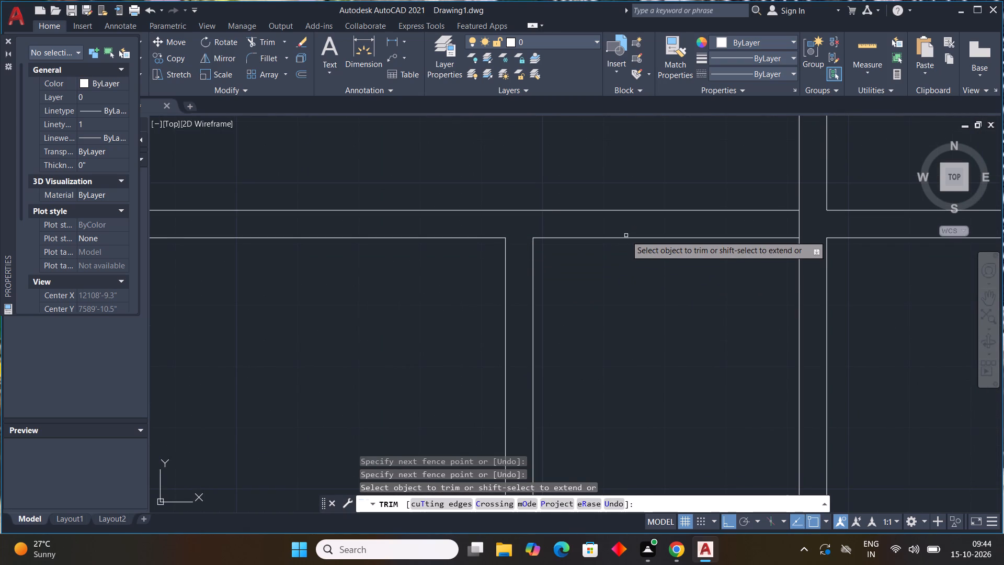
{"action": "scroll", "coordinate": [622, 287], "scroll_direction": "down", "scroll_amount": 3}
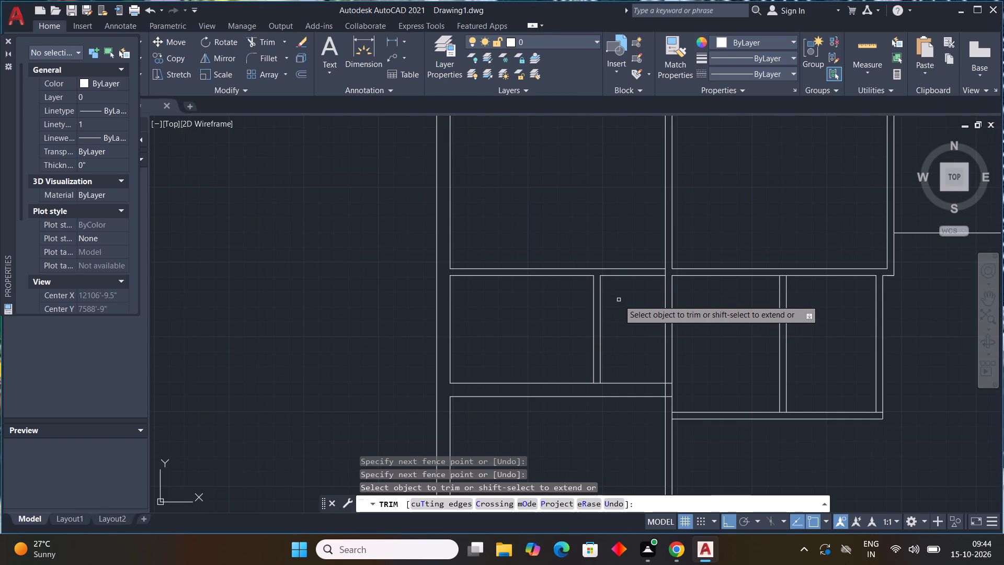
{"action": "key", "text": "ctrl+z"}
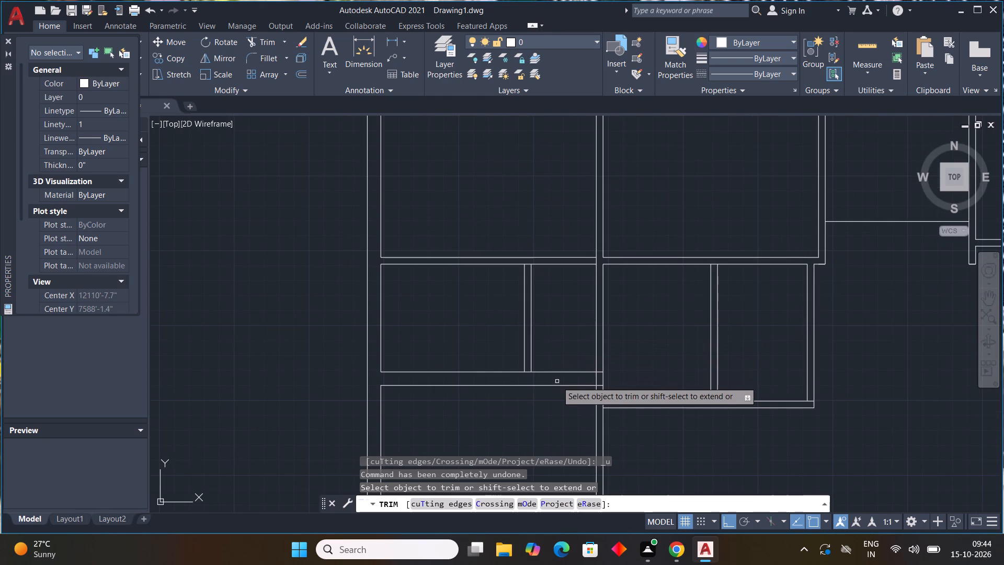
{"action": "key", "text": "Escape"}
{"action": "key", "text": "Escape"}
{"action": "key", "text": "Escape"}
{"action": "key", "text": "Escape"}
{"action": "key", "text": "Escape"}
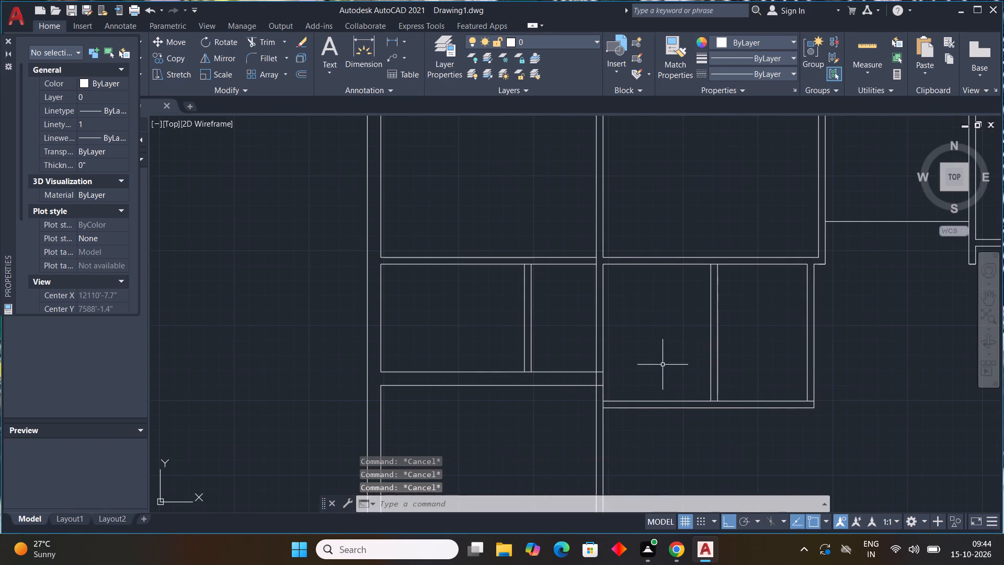
Stretch both ends of the new partition's right face line across the upper and lower horizontal walls to their far faces.
{"action": "scroll", "coordinate": [532, 281], "scroll_direction": "up", "scroll_amount": 3}
{"action": "left_click", "coordinate": [525, 281]}
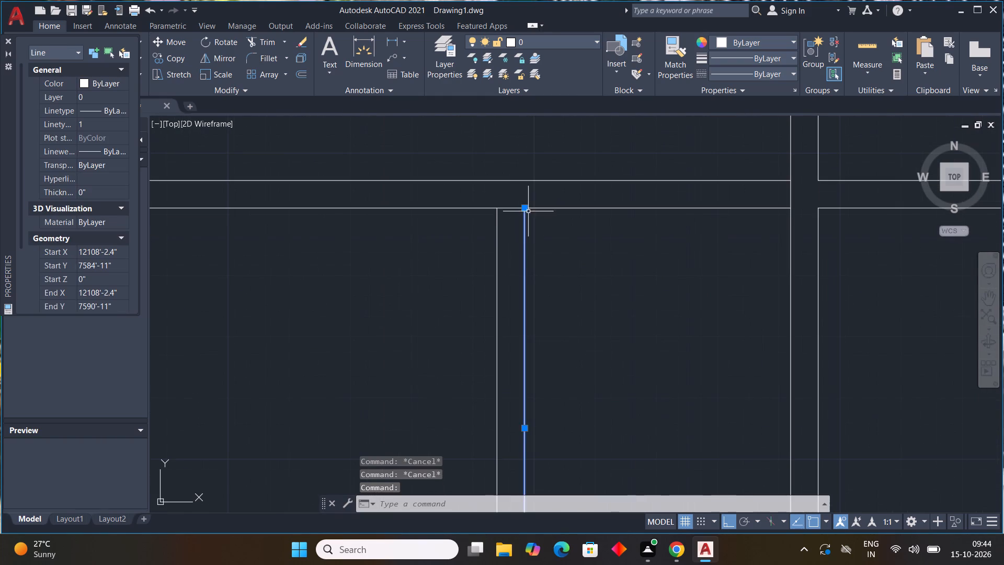
{"action": "left_click", "coordinate": [527, 209]}
{"action": "left_click", "coordinate": [524, 183]}
{"action": "scroll", "coordinate": [584, 247], "scroll_direction": "down", "scroll_amount": 3}
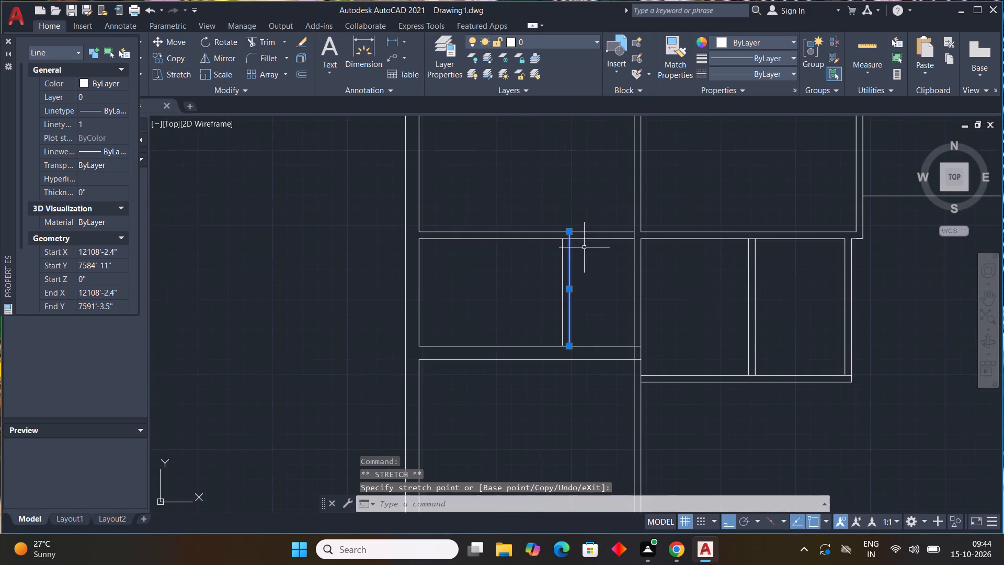
{"action": "scroll", "coordinate": [569, 345], "scroll_direction": "up", "scroll_amount": 2}
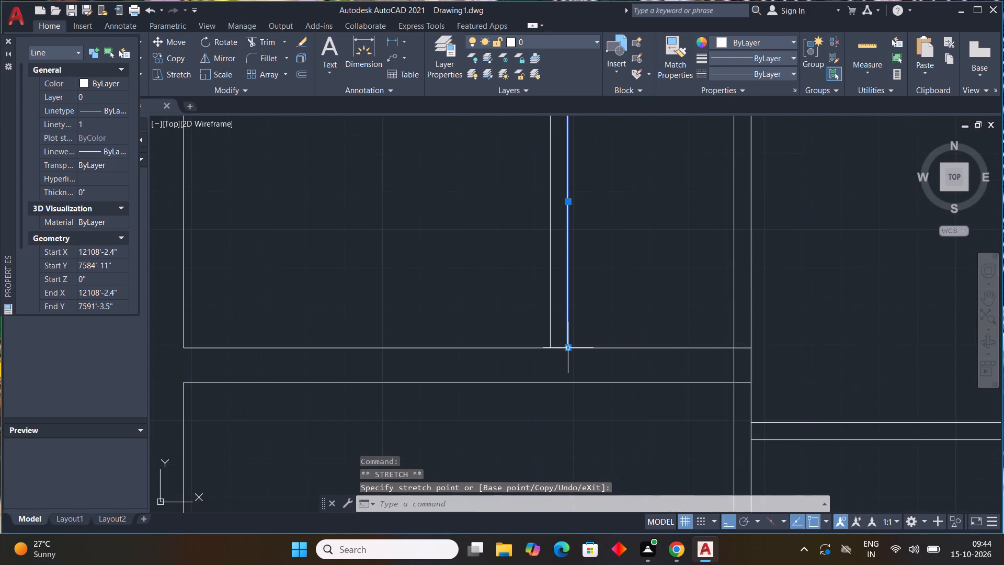
{"action": "left_click_drag", "start_coordinate": [571, 351], "coordinate": [571, 361]}
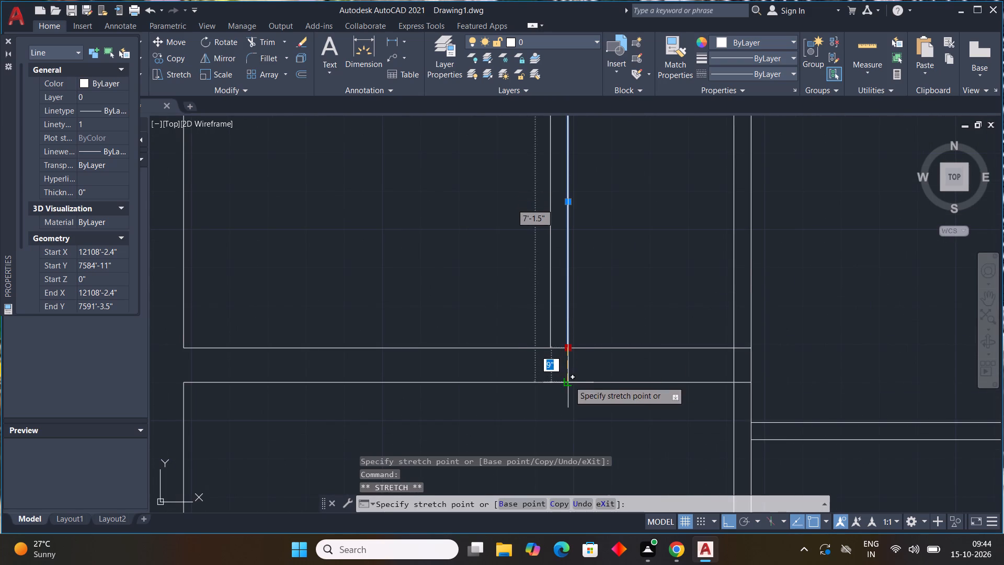
{"action": "left_click", "coordinate": [569, 381]}
{"action": "key", "text": "Escape"}
{"action": "scroll", "coordinate": [641, 374], "scroll_direction": "down", "scroll_amount": 3}
{"action": "key", "text": "Escape"}
{"action": "key", "text": "Escape"}
{"action": "key", "text": "Escape"}
{"action": "key", "text": "Escape"}
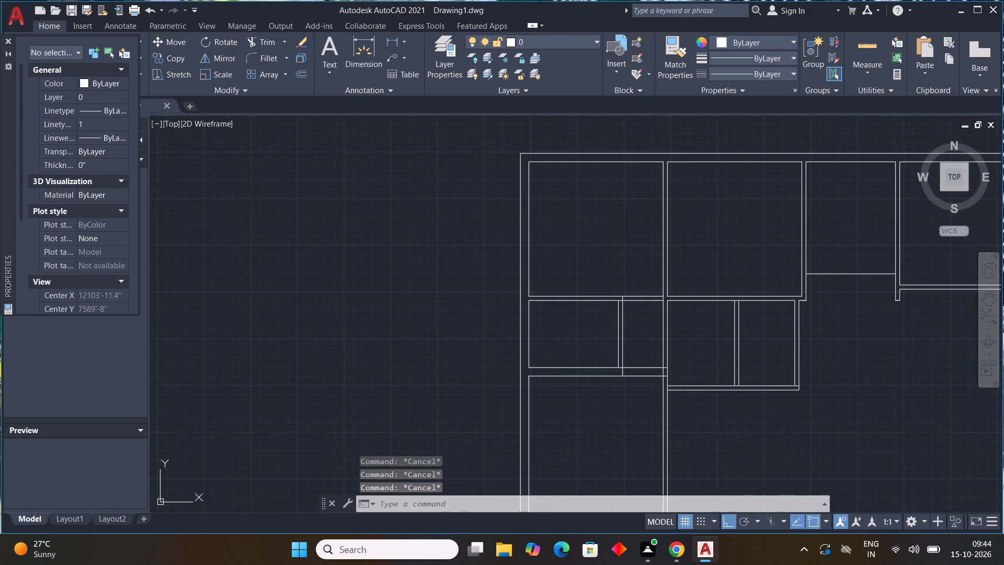
Draw a short vertical jamb line across the upper horizontal partition, just right of the stretched line.
{"action": "scroll", "coordinate": [641, 374], "scroll_direction": "down", "scroll_amount": 2}
{"action": "scroll", "coordinate": [649, 342], "scroll_direction": "up", "scroll_amount": 4}
{"action": "type", "text": "l"}
{"action": "key", "text": "space"}
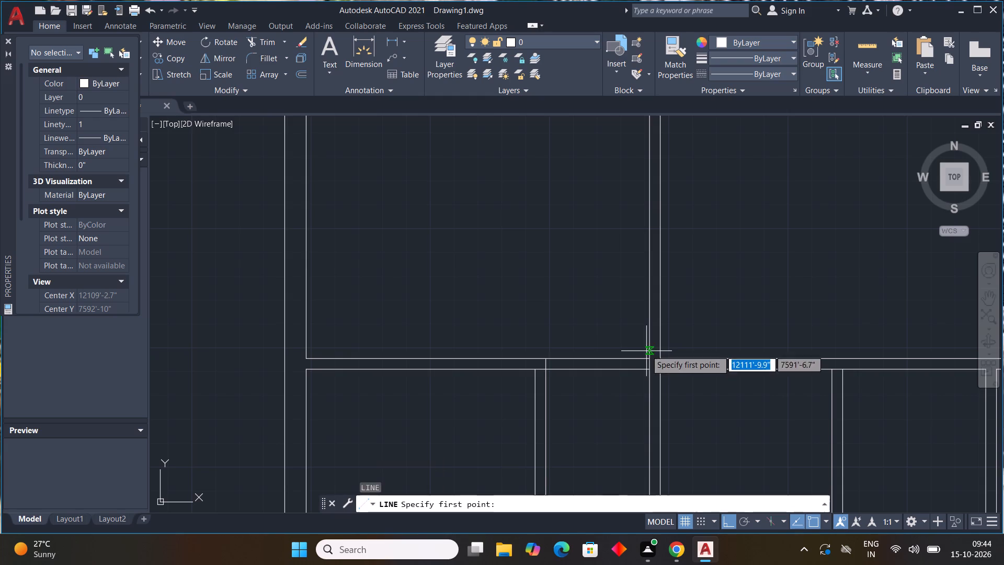
{"action": "scroll", "coordinate": [641, 331], "scroll_direction": "up", "scroll_amount": 3}
{"action": "scroll", "coordinate": [490, 390], "scroll_direction": "down", "scroll_amount": 1}
{"action": "middle_click_drag", "start_coordinate": [490, 390], "coordinate": [524, 298]}
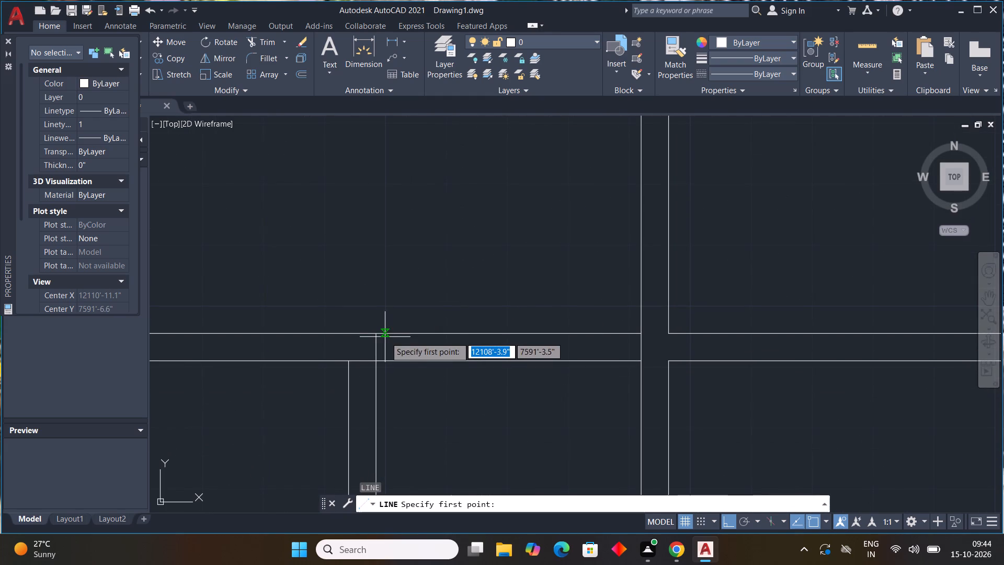
{"action": "left_click", "coordinate": [389, 335]}
{"action": "left_click", "coordinate": [390, 367]}
{"action": "key", "text": "Escape"}
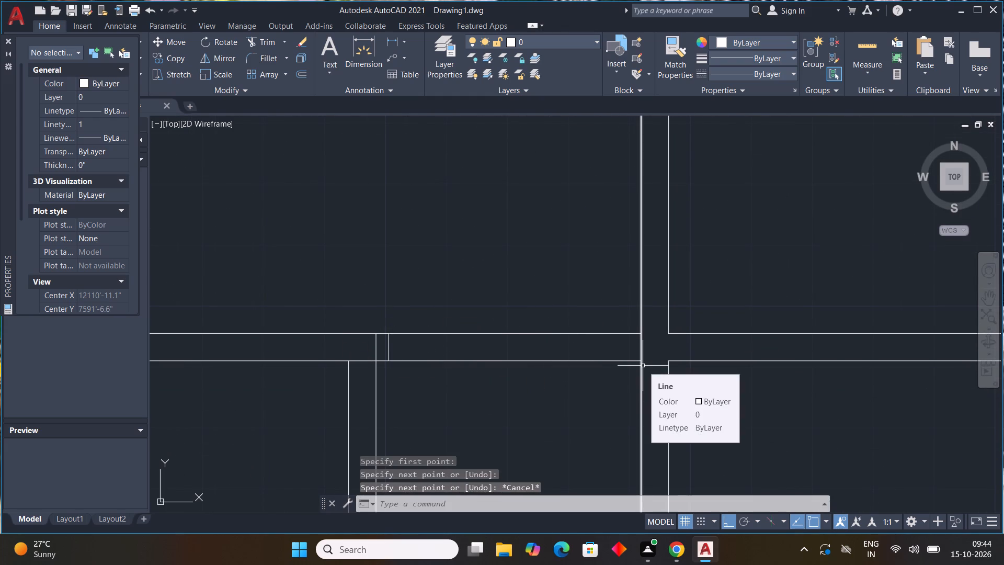
Draw a short horizontal jamb line between the new vertical partition's faces, just above the lower horizontal wall.
{"action": "scroll", "coordinate": [643, 366], "scroll_direction": "down", "scroll_amount": 3}
{"action": "middle_click_drag", "start_coordinate": [604, 435], "coordinate": [553, 317]}
{"action": "scroll", "coordinate": [566, 359], "scroll_direction": "up", "scroll_amount": 2}
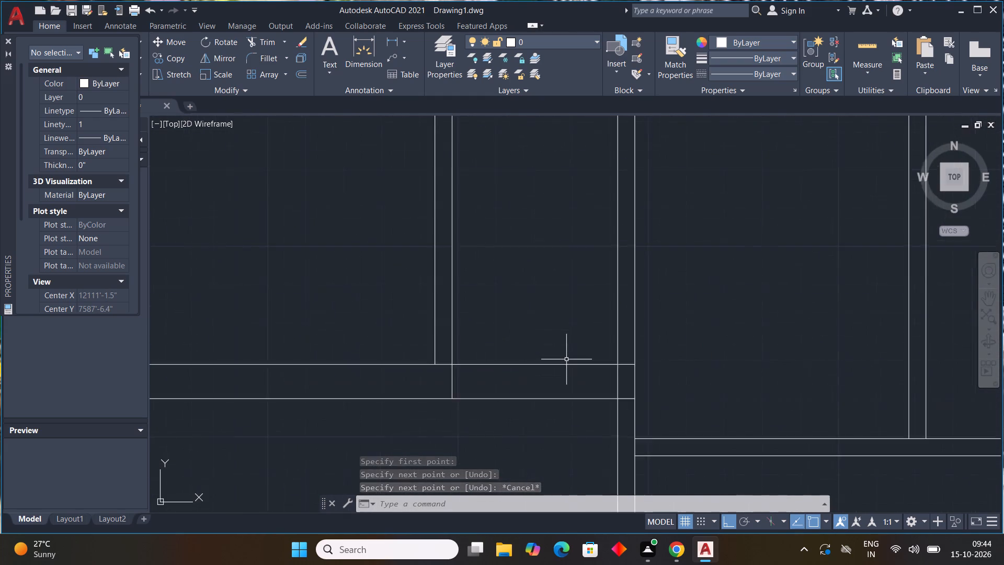
{"action": "scroll", "coordinate": [566, 359], "scroll_direction": "down", "scroll_amount": 1}
{"action": "type", "text": "l"}
{"action": "key", "text": "space"}
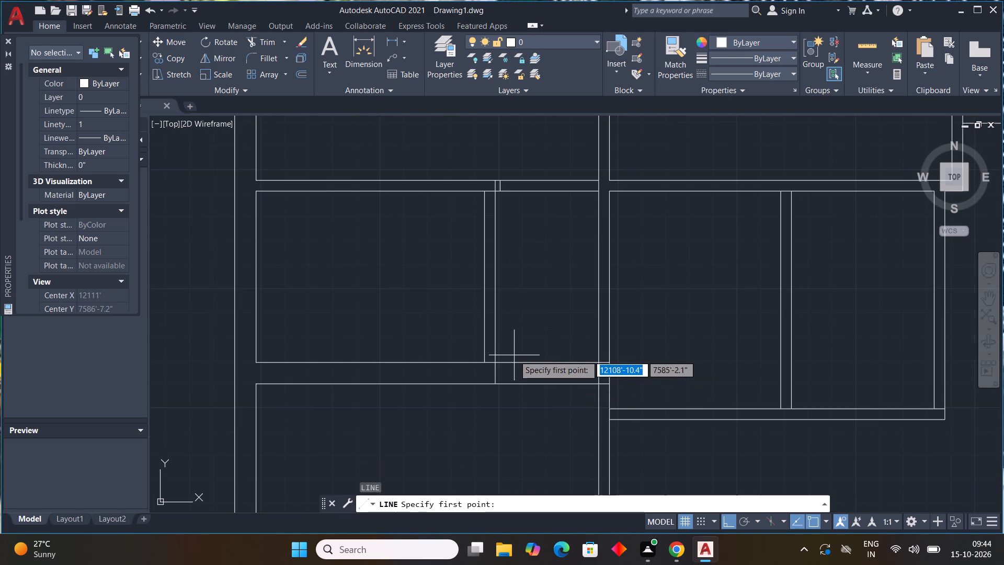
{"action": "scroll", "coordinate": [514, 355], "scroll_direction": "up", "scroll_amount": 1}
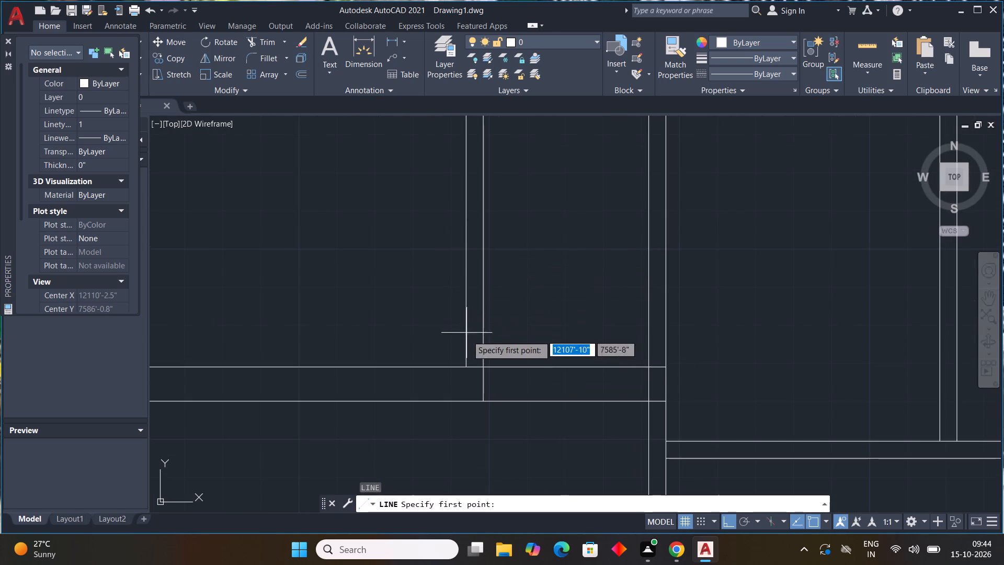
{"action": "left_click", "coordinate": [467, 343]}
{"action": "left_click", "coordinate": [485, 342]}
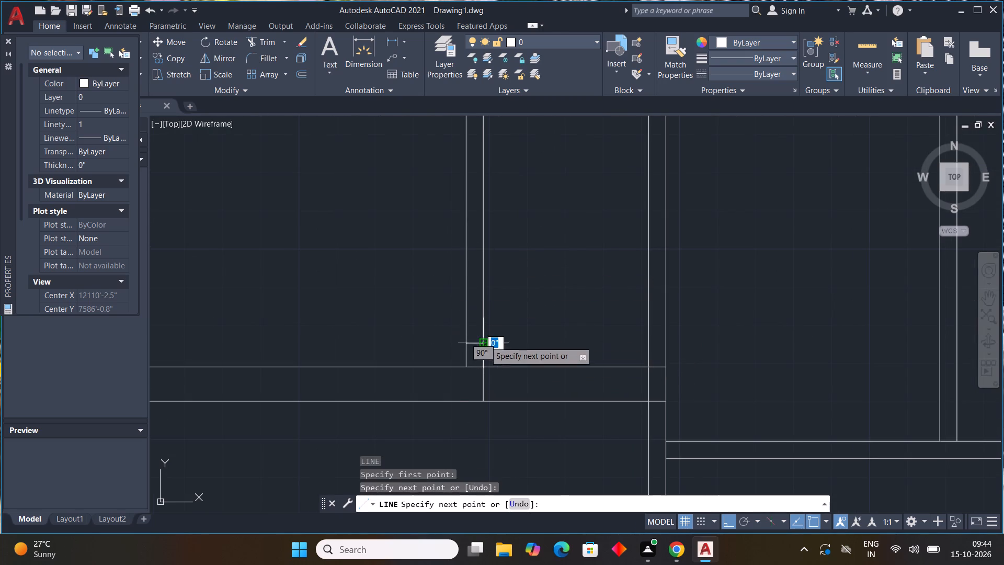
{"action": "key", "text": "Escape"}
Draw a short vertical jamb line across the lower horizontal wall, slightly right of the new partition.
{"action": "scroll", "coordinate": [552, 397], "scroll_direction": "down", "scroll_amount": 1}
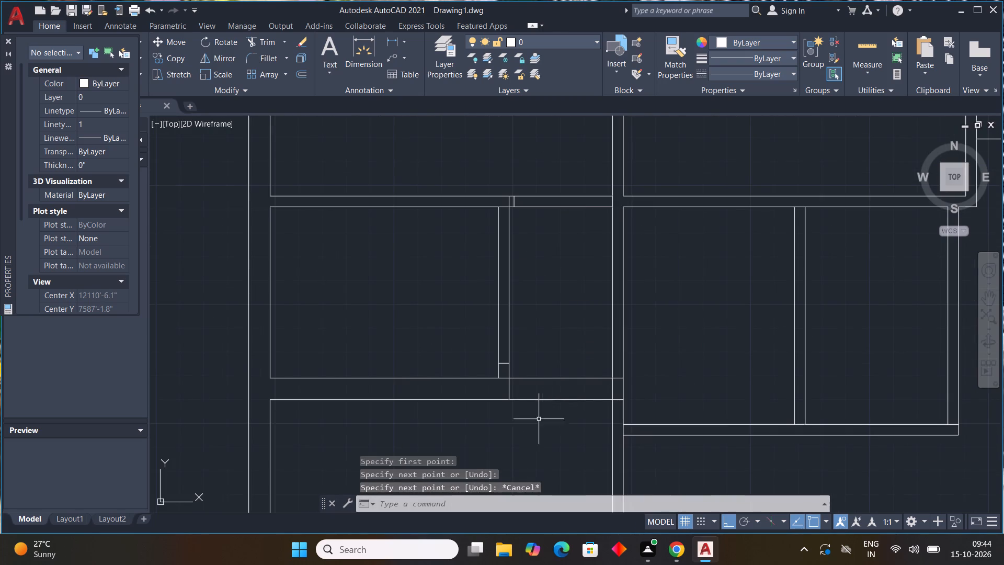
{"action": "type", "text": "l"}
{"action": "key", "text": "space"}
{"action": "scroll", "coordinate": [540, 386], "scroll_direction": "up", "scroll_amount": 2}
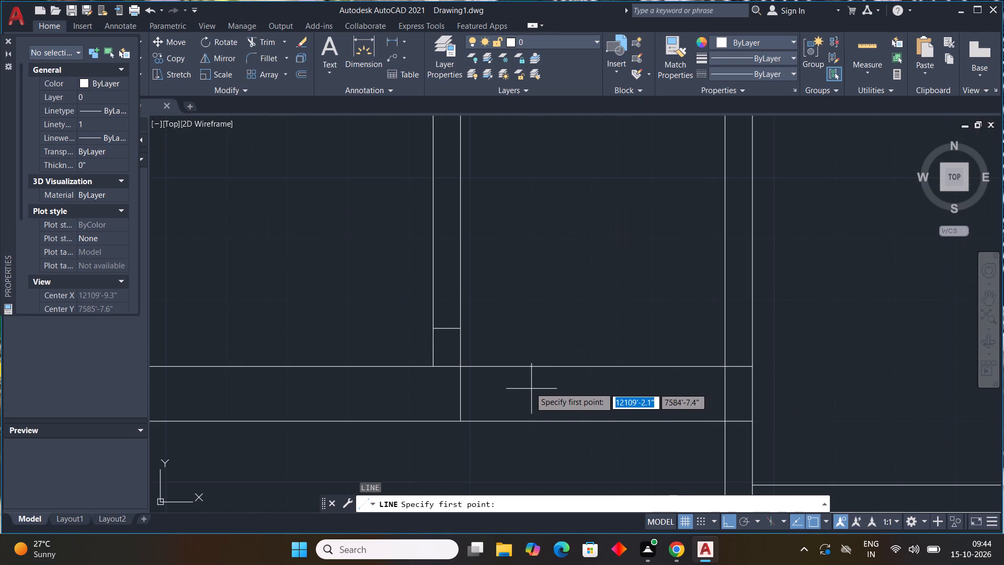
{"action": "left_click", "coordinate": [502, 368]}
{"action": "left_click", "coordinate": [504, 423]}
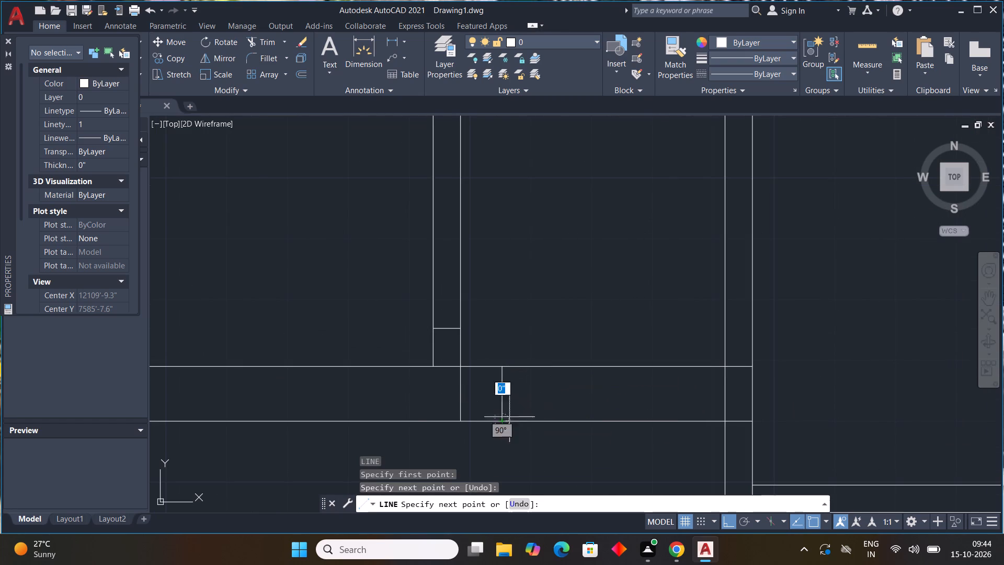
{"action": "key", "text": "Escape"}
Offset the jamb line in the upper horizontal partition 3' to the right to mark an opening.
{"action": "scroll", "coordinate": [657, 380], "scroll_direction": "down", "scroll_amount": 3}
{"action": "middle_click_drag", "start_coordinate": [654, 413], "coordinate": [582, 467]}
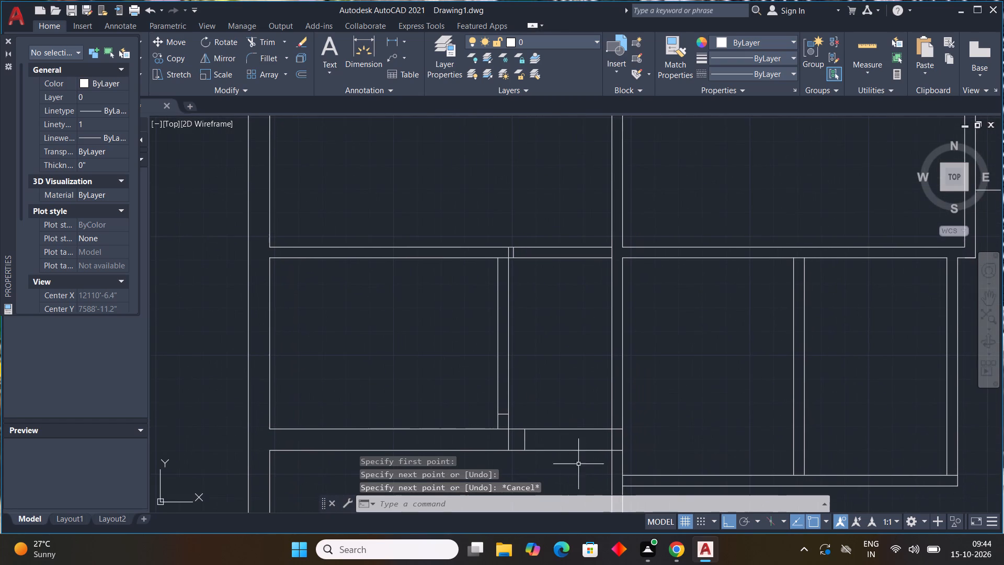
{"action": "scroll", "coordinate": [768, 436], "scroll_direction": "down", "scroll_amount": 1}
{"action": "type", "text": "of"}
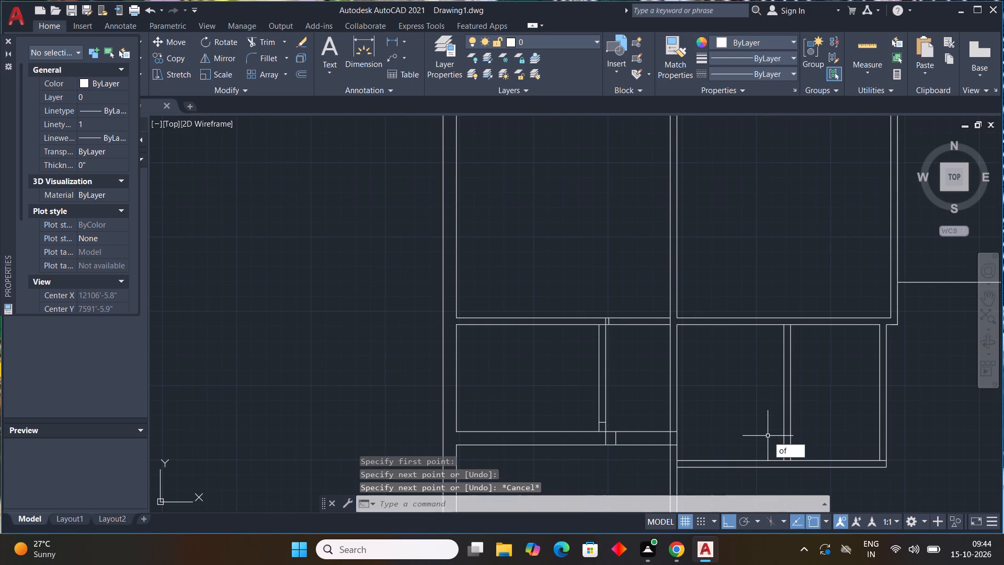
{"action": "type", "text": "f"}
{"action": "key", "text": "space"}
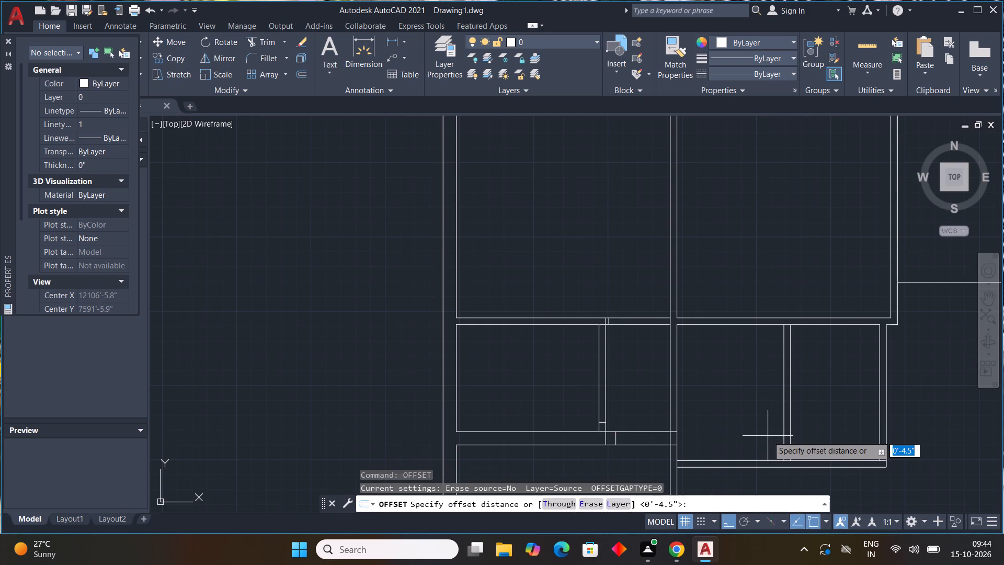
{"action": "type", "text": "3'"}
{"action": "key", "text": "Return"}
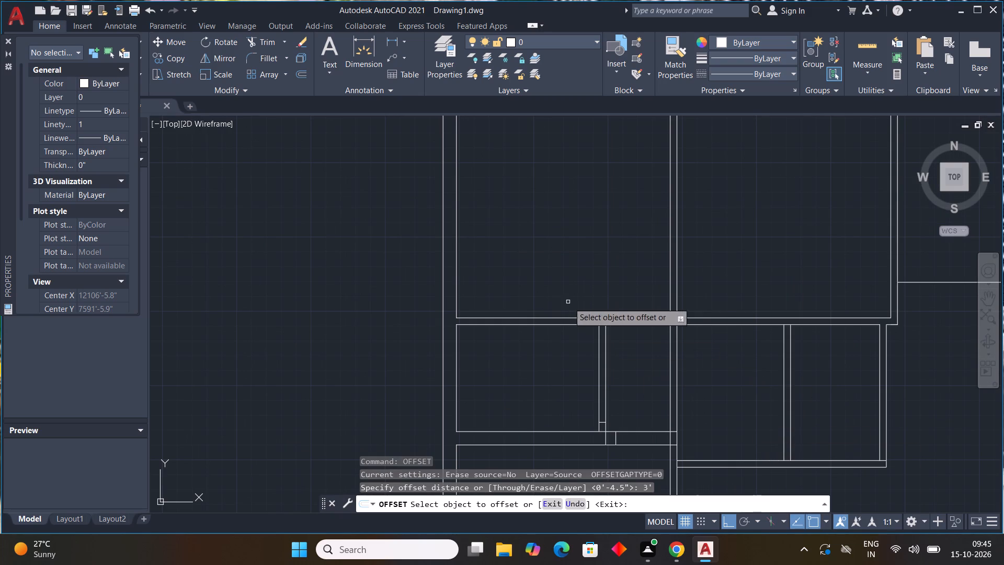
{"action": "scroll", "coordinate": [630, 329], "scroll_direction": "up", "scroll_amount": 3}
{"action": "left_click_drag", "start_coordinate": [549, 302], "coordinate": [604, 302]}
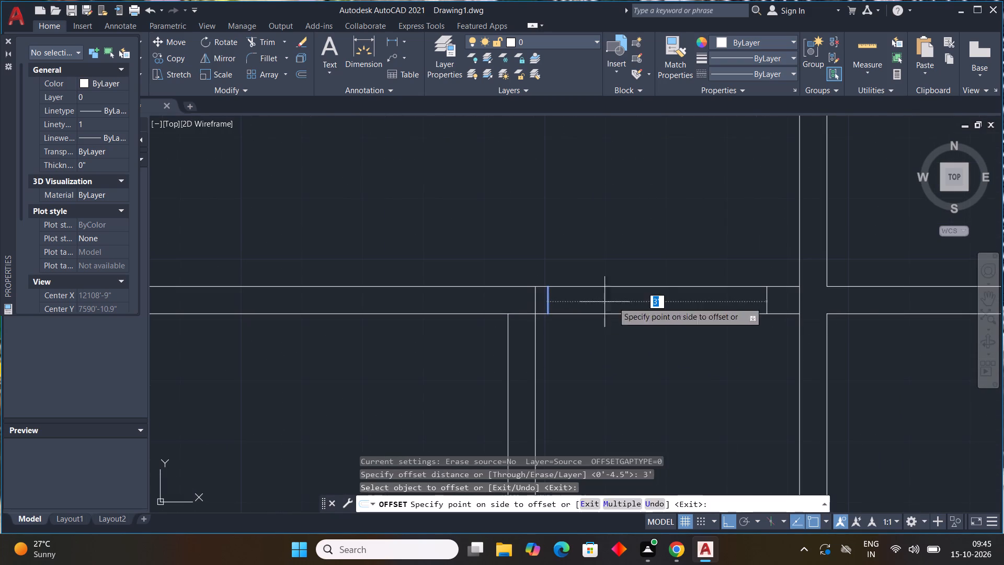
{"action": "left_click", "coordinate": [722, 301]}
{"action": "scroll", "coordinate": [711, 374], "scroll_direction": "down", "scroll_amount": 4}
{"action": "scroll", "coordinate": [695, 450], "scroll_direction": "up", "scroll_amount": 2}
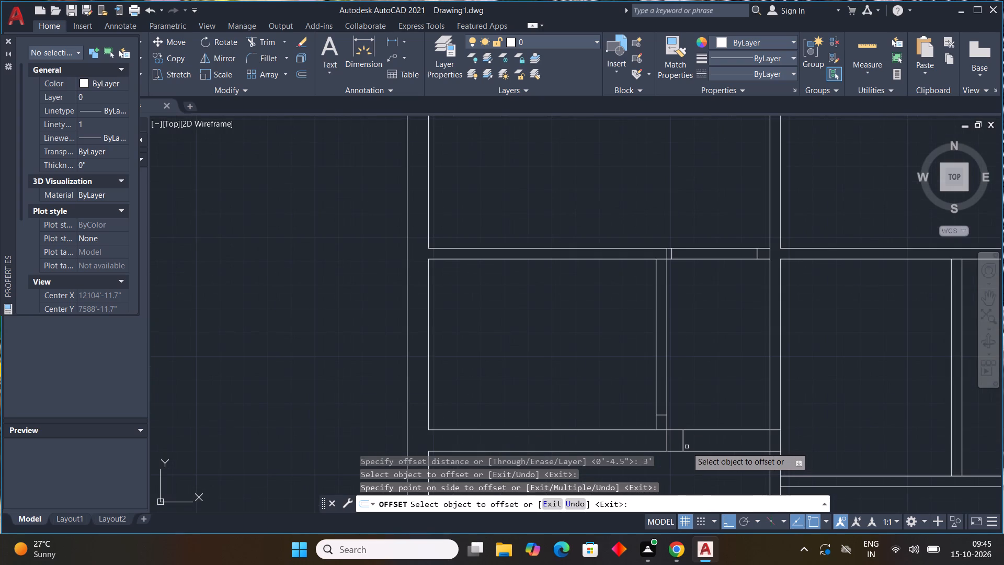
Offset the vertical jamb line in the lower horizontal wall 3' to the right to mark an opening.
{"action": "left_click_drag", "start_coordinate": [683, 441], "coordinate": [700, 438]}
{"action": "left_click", "coordinate": [732, 445]}
{"action": "scroll", "coordinate": [785, 451], "scroll_direction": "up", "scroll_amount": 1}
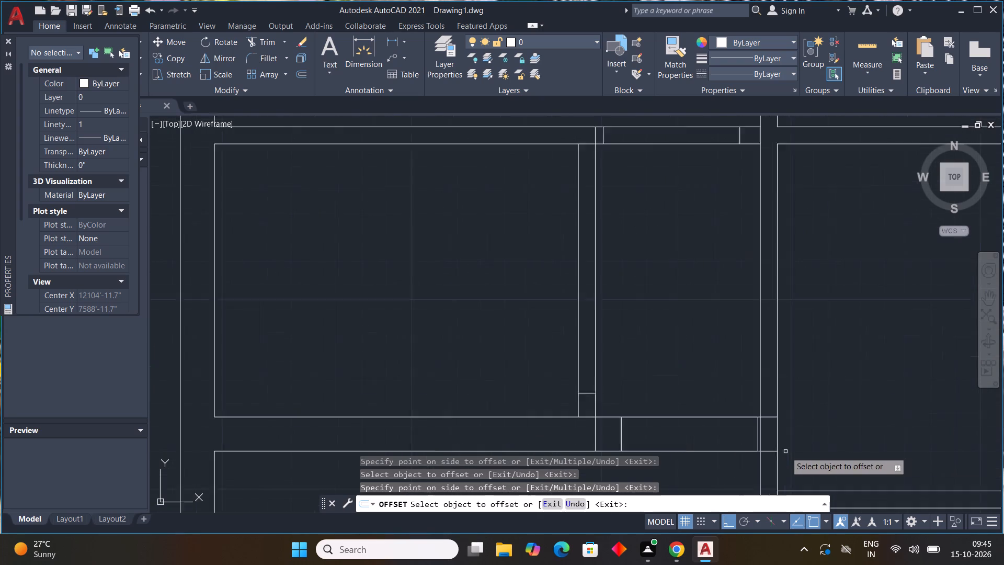
{"action": "scroll", "coordinate": [785, 451], "scroll_direction": "up", "scroll_amount": 2}
{"action": "scroll", "coordinate": [786, 451], "scroll_direction": "down", "scroll_amount": 2}
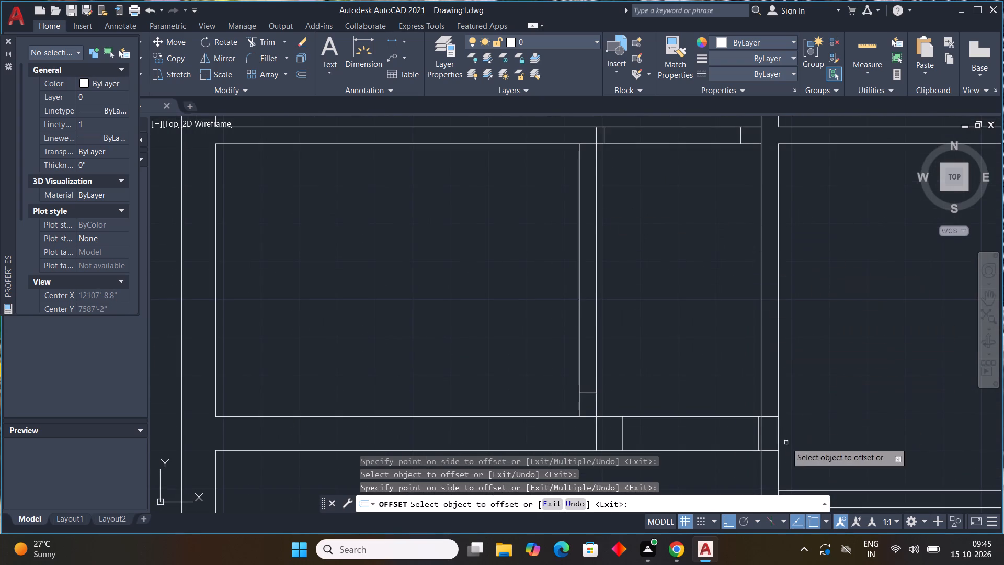
{"action": "key", "text": "Escape"}
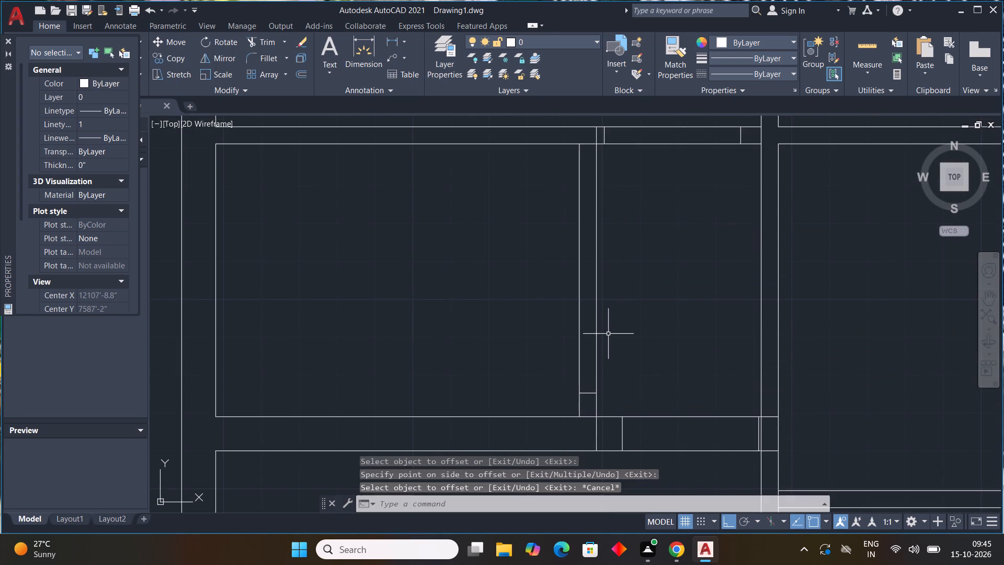
Offset the horizontal jamb line in the new vertical partition 2' upward to mark its opening.
{"action": "key", "text": "space"}
{"action": "key", "text": "2"}
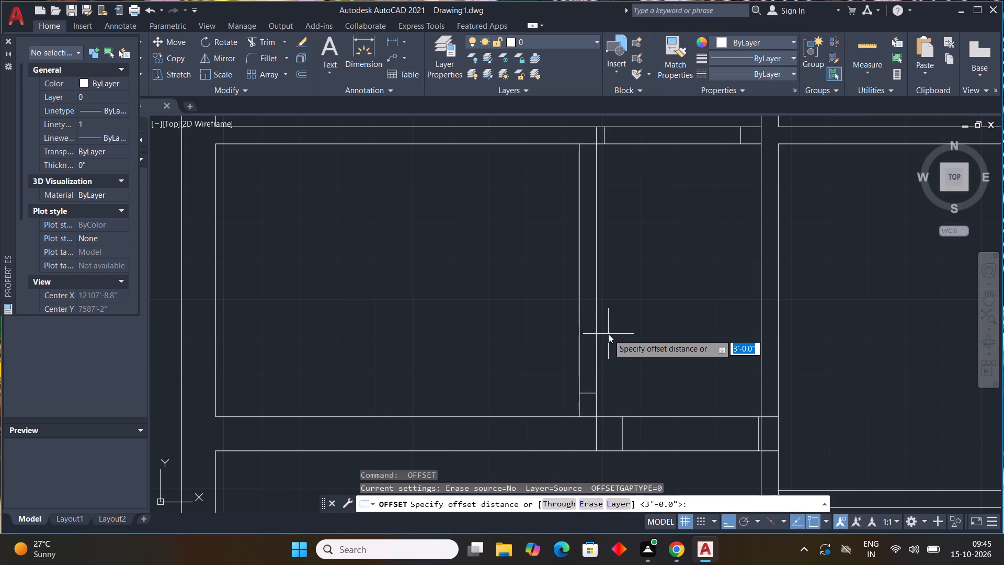
{"action": "key", "text": "apostrophe"}
{"action": "key", "text": "Return"}
{"action": "left_click_drag", "start_coordinate": [585, 392], "coordinate": [588, 320]}
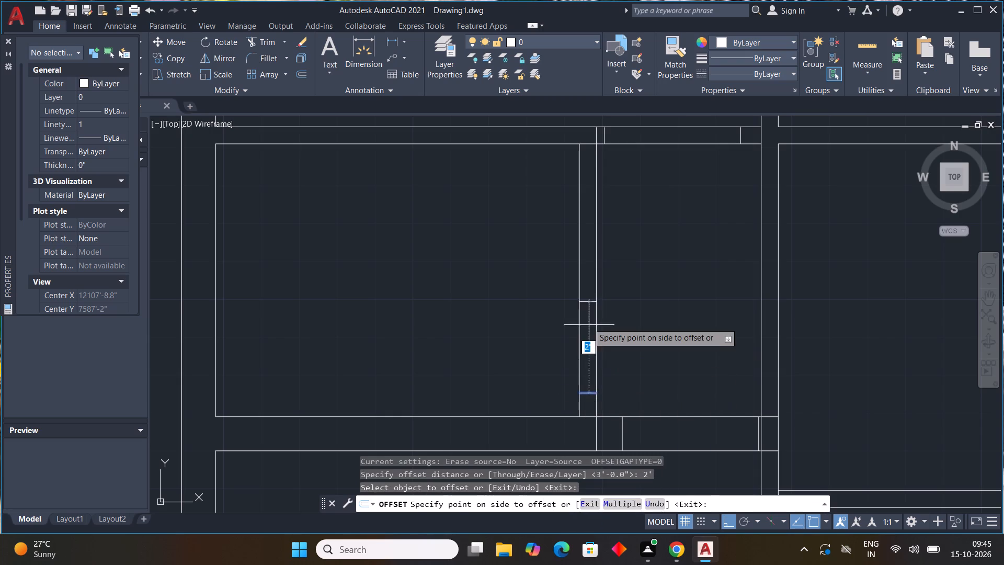
{"action": "left_click_drag", "start_coordinate": [588, 320], "coordinate": [586, 307]}
{"action": "left_click", "coordinate": [586, 307]}
{"action": "key", "text": "Escape"}
Trim the wall lines between the jambs to open the new vertical partition and the upper horizontal partition.
{"action": "scroll", "coordinate": [612, 306], "scroll_direction": "down", "scroll_amount": 4}
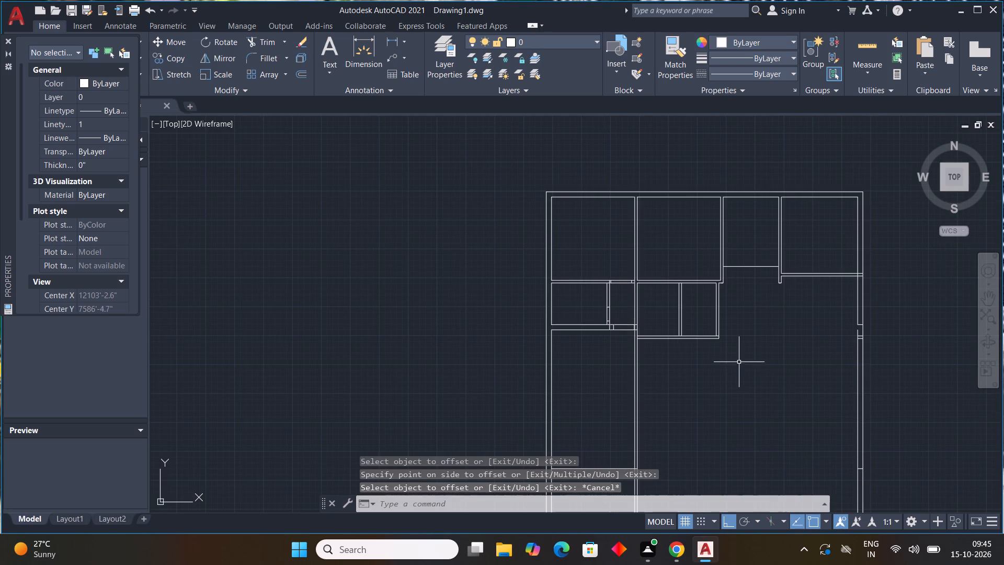
{"action": "type", "text": "tr"}
{"action": "key", "text": "space"}
{"action": "scroll", "coordinate": [612, 334], "scroll_direction": "up", "scroll_amount": 3}
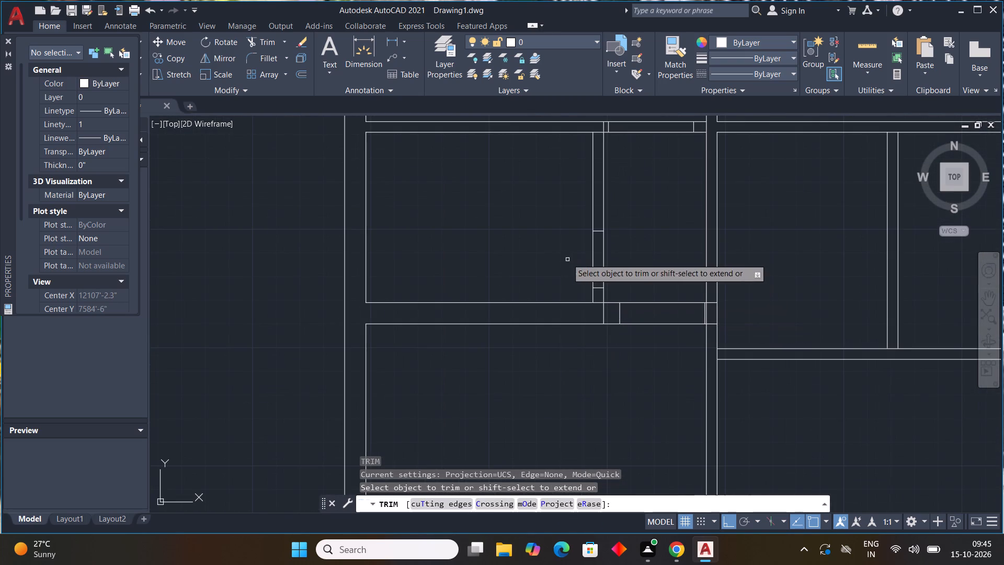
{"action": "left_click_drag", "start_coordinate": [566, 258], "coordinate": [620, 259]}
{"action": "scroll", "coordinate": [631, 230], "scroll_direction": "up", "scroll_amount": 1}
{"action": "middle_click_drag", "start_coordinate": [625, 243], "coordinate": [587, 351]}
{"action": "left_click_drag", "start_coordinate": [612, 145], "coordinate": [614, 213]}
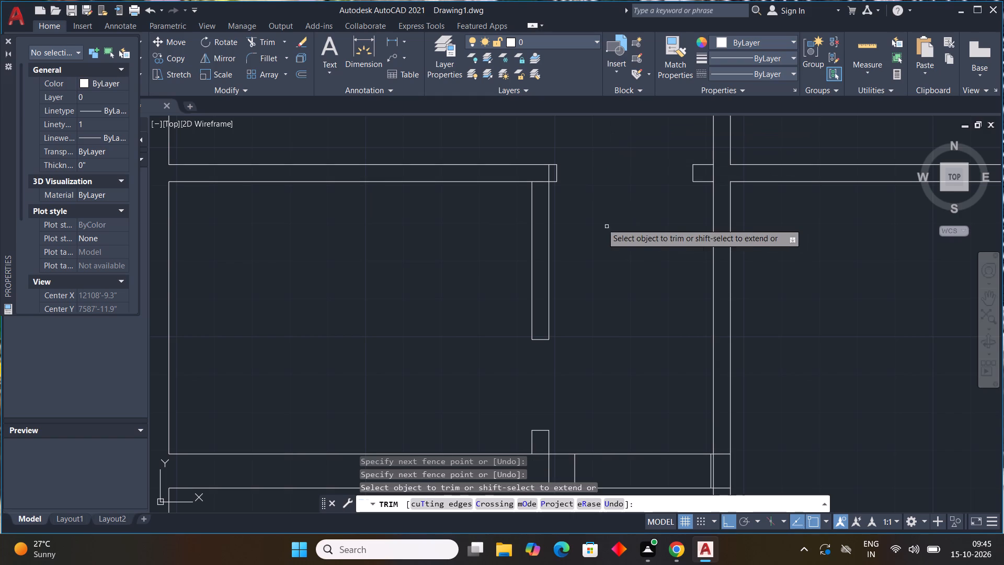
Trim the leftover lines where the new vertical partition meets the upper horizontal partition to form a clean junction.
{"action": "scroll", "coordinate": [553, 173], "scroll_direction": "up", "scroll_amount": 3}
{"action": "left_click_drag", "start_coordinate": [553, 173], "coordinate": [506, 171]}
{"action": "scroll", "coordinate": [572, 183], "scroll_direction": "down", "scroll_amount": 2}
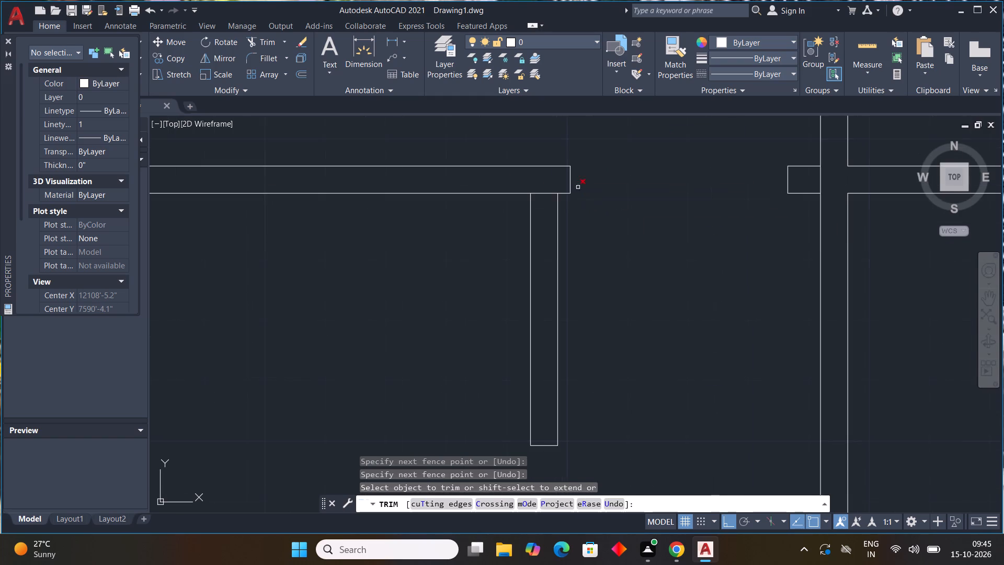
{"action": "scroll", "coordinate": [670, 229], "scroll_direction": "down", "scroll_amount": 3}
{"action": "scroll", "coordinate": [641, 218], "scroll_direction": "up", "scroll_amount": 3}
{"action": "left_click_drag", "start_coordinate": [629, 243], "coordinate": [629, 216]}
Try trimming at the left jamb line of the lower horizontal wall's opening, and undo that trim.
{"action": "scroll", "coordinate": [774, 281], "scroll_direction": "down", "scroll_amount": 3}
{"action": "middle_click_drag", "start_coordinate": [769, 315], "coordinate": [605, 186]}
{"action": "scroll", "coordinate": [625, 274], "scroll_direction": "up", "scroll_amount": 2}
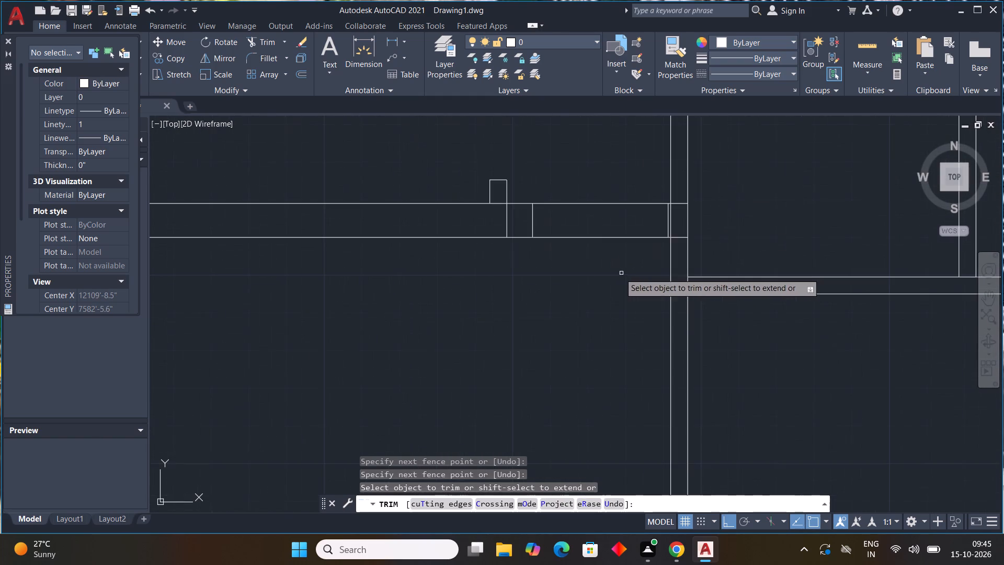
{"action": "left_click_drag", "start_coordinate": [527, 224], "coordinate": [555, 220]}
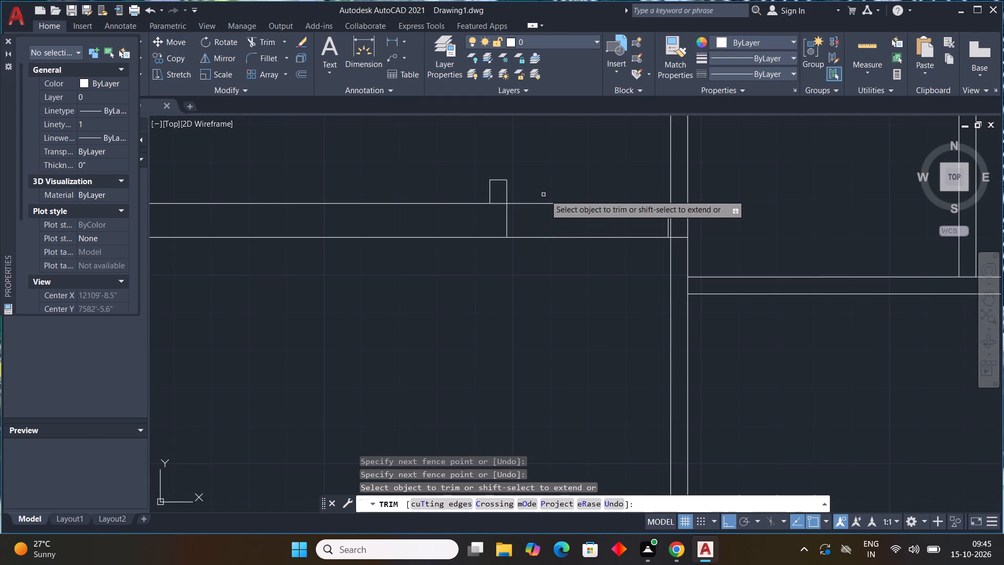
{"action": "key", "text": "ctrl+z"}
Trim both faces of the lower horizontal wall between its jamb lines to open the doorway.
{"action": "scroll", "coordinate": [710, 248], "scroll_direction": "down", "scroll_amount": 2}
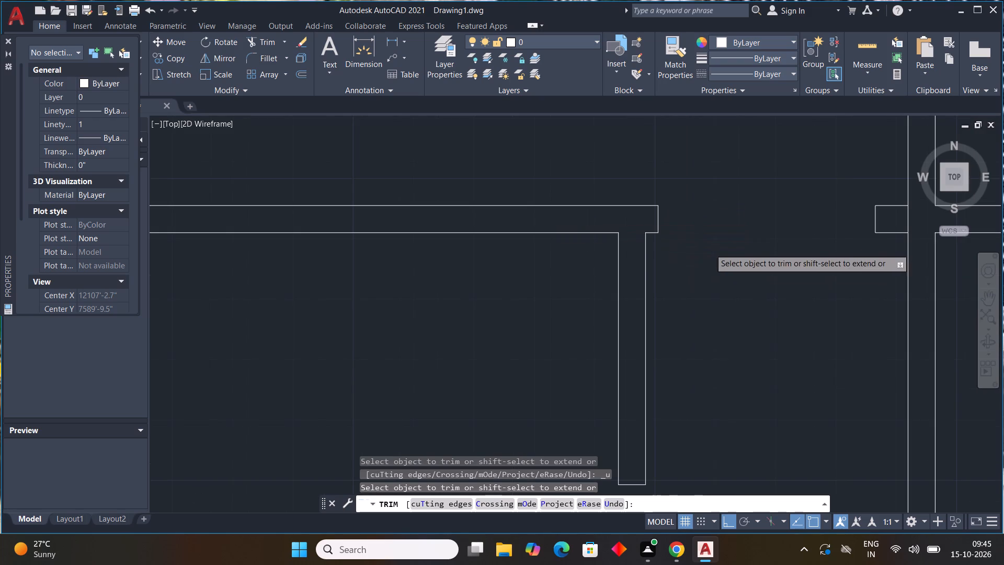
{"action": "scroll", "coordinate": [710, 249], "scroll_direction": "down", "scroll_amount": 2}
{"action": "scroll", "coordinate": [718, 330], "scroll_direction": "up", "scroll_amount": 2}
{"action": "left_click_drag", "start_coordinate": [707, 276], "coordinate": [716, 332]}
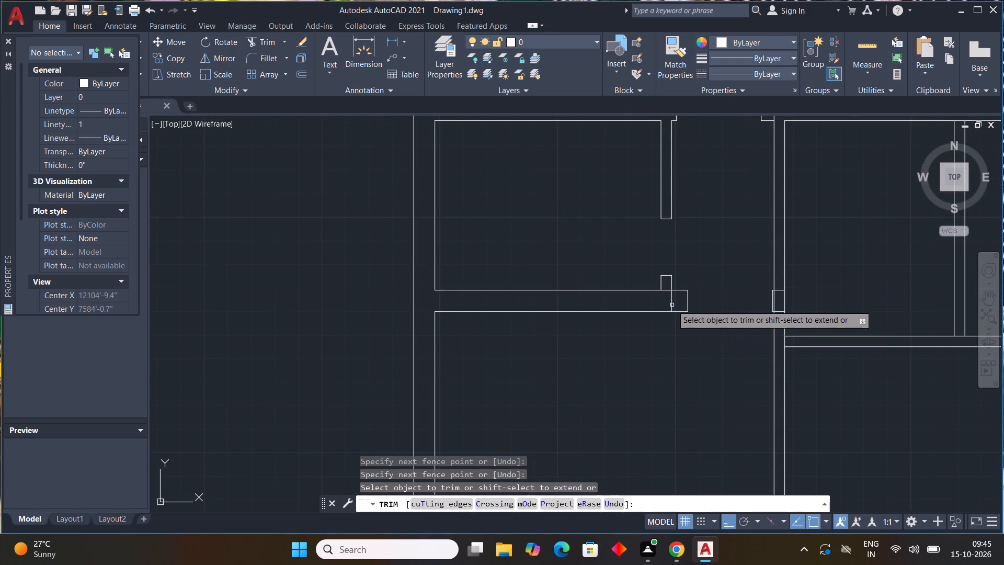
Trim the leftover lines where the vertical partition's short stub meets the lower horizontal wall.
{"action": "scroll", "coordinate": [672, 303], "scroll_direction": "up", "scroll_amount": 2}
{"action": "left_click_drag", "start_coordinate": [681, 300], "coordinate": [640, 294]}
{"action": "scroll", "coordinate": [659, 289], "scroll_direction": "down", "scroll_amount": 3}
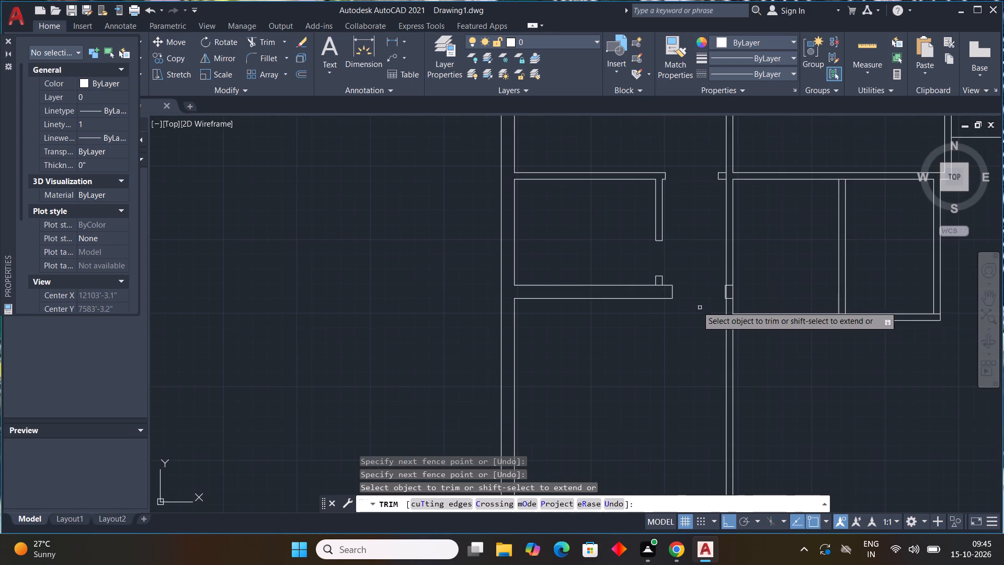
{"action": "scroll", "coordinate": [639, 274], "scroll_direction": "up", "scroll_amount": 4}
{"action": "left_click_drag", "start_coordinate": [759, 322], "coordinate": [760, 369]}
Trim the middle vertical wall's left face inside the jamb stub on the far side of the lower opening.
{"action": "scroll", "coordinate": [763, 360], "scroll_direction": "down", "scroll_amount": 5}
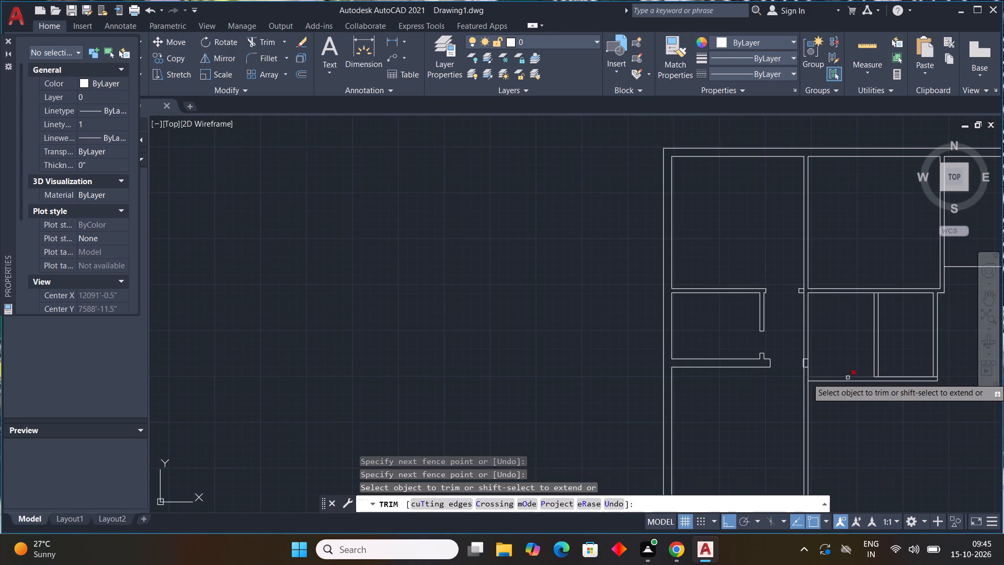
{"action": "scroll", "coordinate": [846, 374], "scroll_direction": "up", "scroll_amount": 1}
{"action": "middle_click_drag", "start_coordinate": [843, 374], "coordinate": [582, 317]}
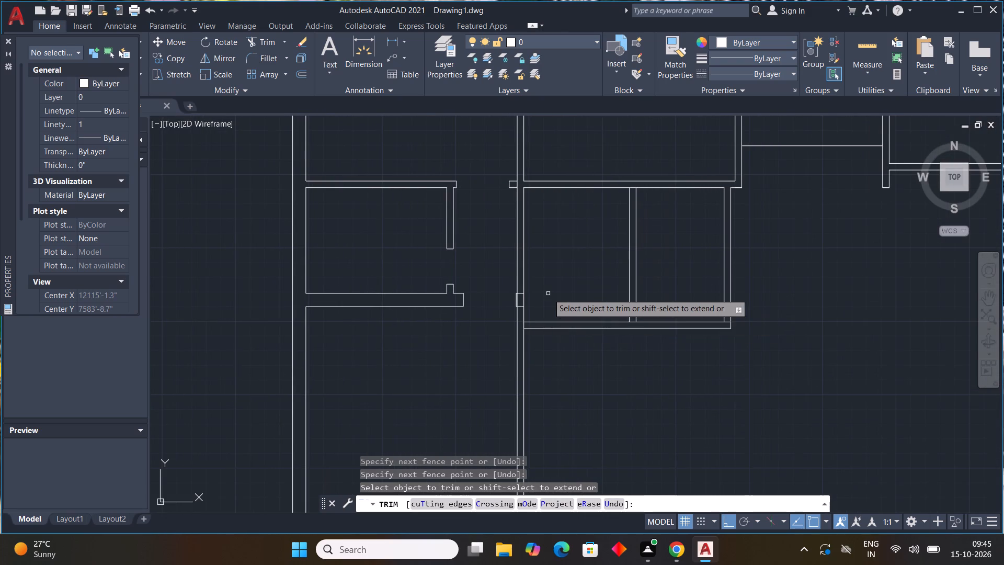
{"action": "scroll", "coordinate": [527, 288], "scroll_direction": "up", "scroll_amount": 4}
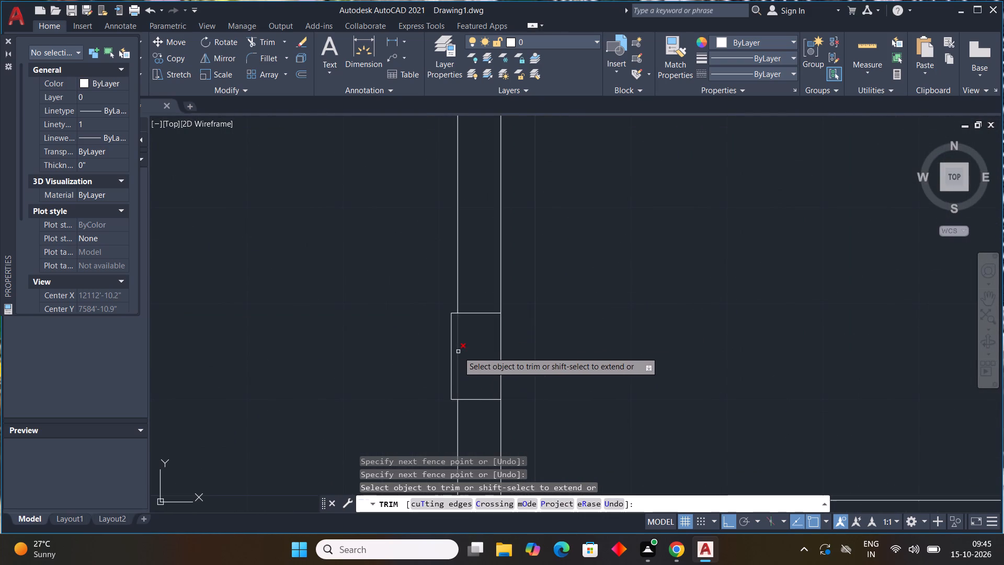
{"action": "left_click", "coordinate": [458, 352]}
Trim away both faces of the middle vertical wall between the upper horizontal partition and the lower jamb stub.
{"action": "scroll", "coordinate": [534, 323], "scroll_direction": "down", "scroll_amount": 4}
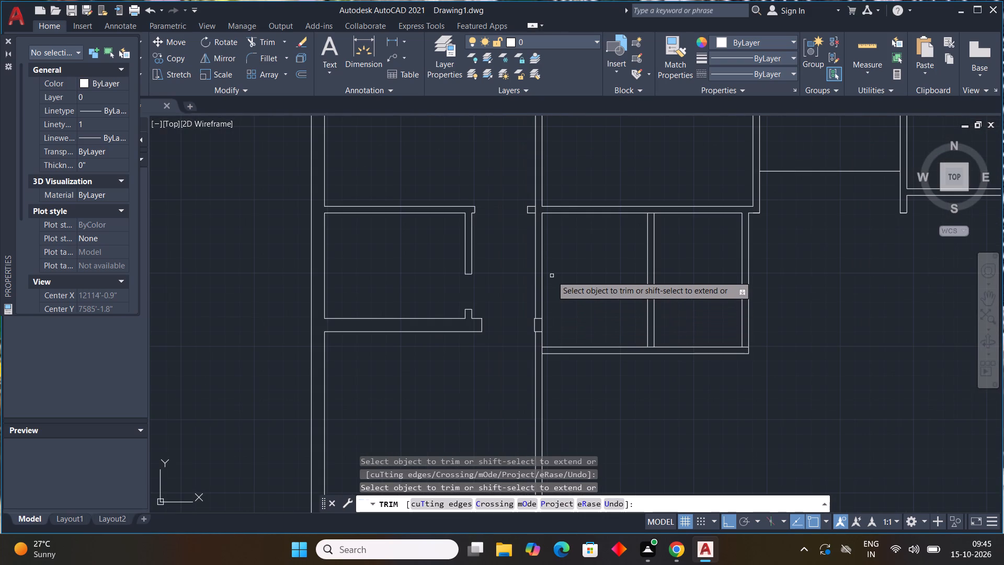
{"action": "left_click_drag", "start_coordinate": [523, 291], "coordinate": [564, 285]}
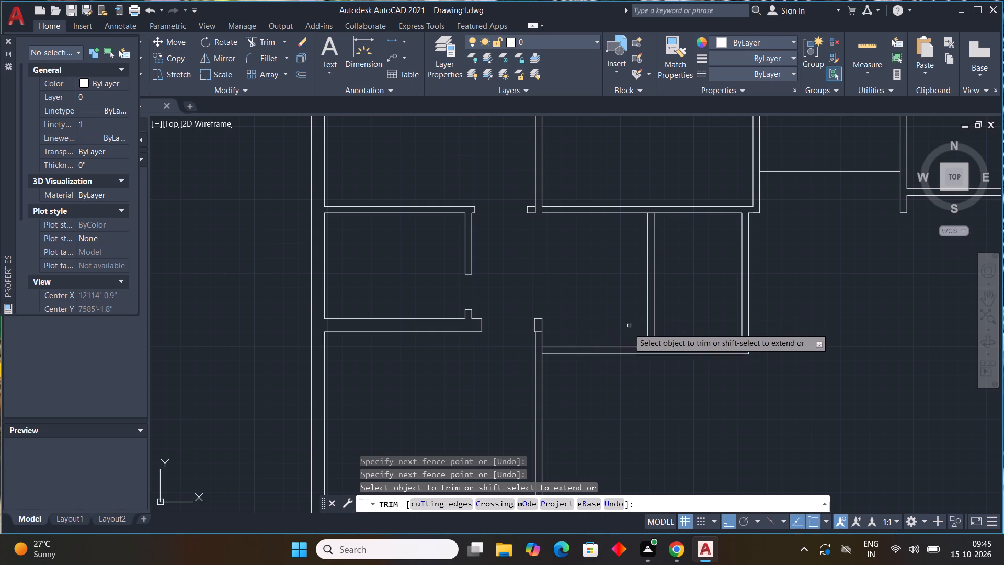
Examine the trimmed walls and junctions across the floor plan.
{"action": "scroll", "coordinate": [626, 340], "scroll_direction": "down", "scroll_amount": 3}
{"action": "scroll", "coordinate": [637, 363], "scroll_direction": "up", "scroll_amount": 1}
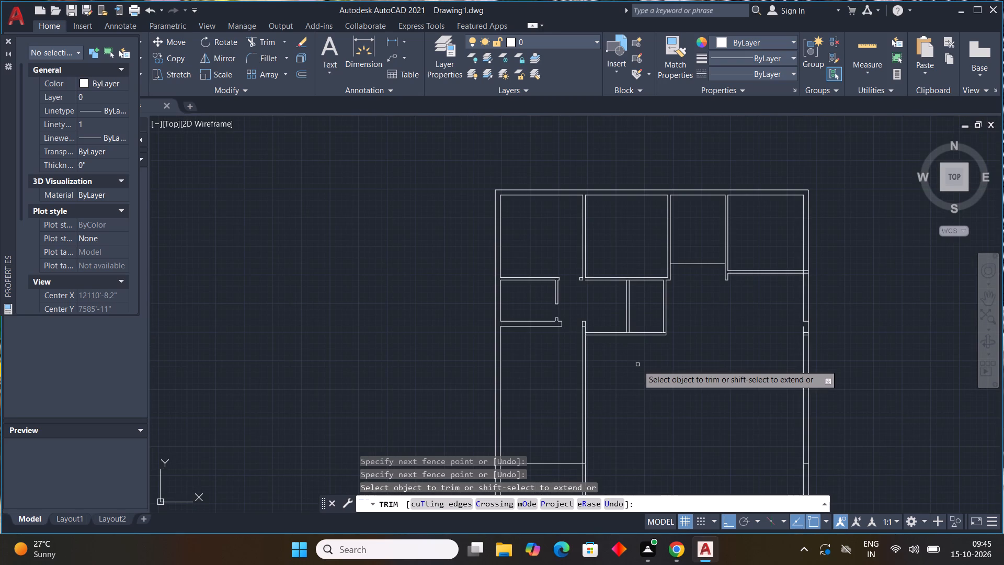
{"action": "scroll", "coordinate": [637, 365], "scroll_direction": "down", "scroll_amount": 2}
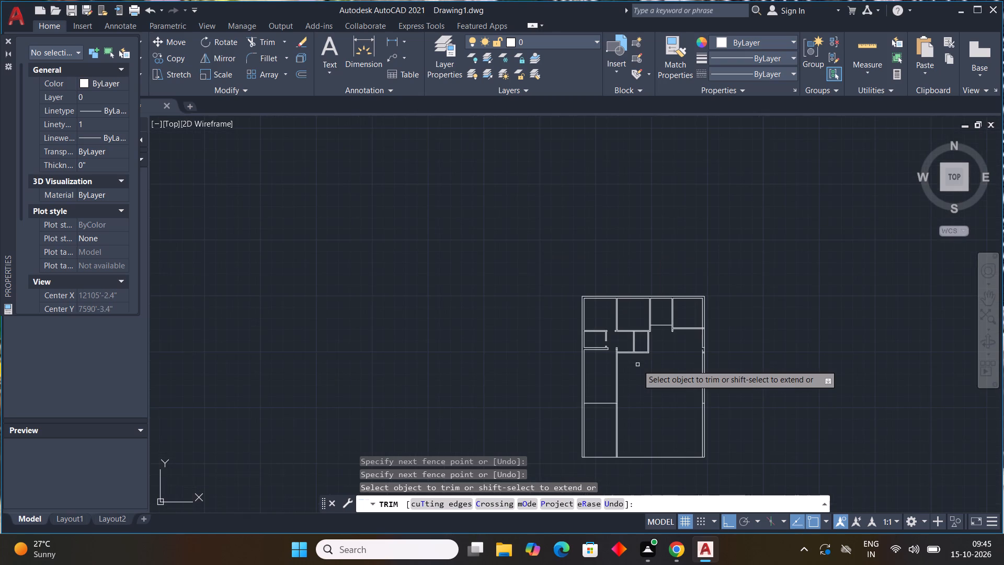
{"action": "middle_click_drag", "start_coordinate": [635, 374], "coordinate": [552, 402]}
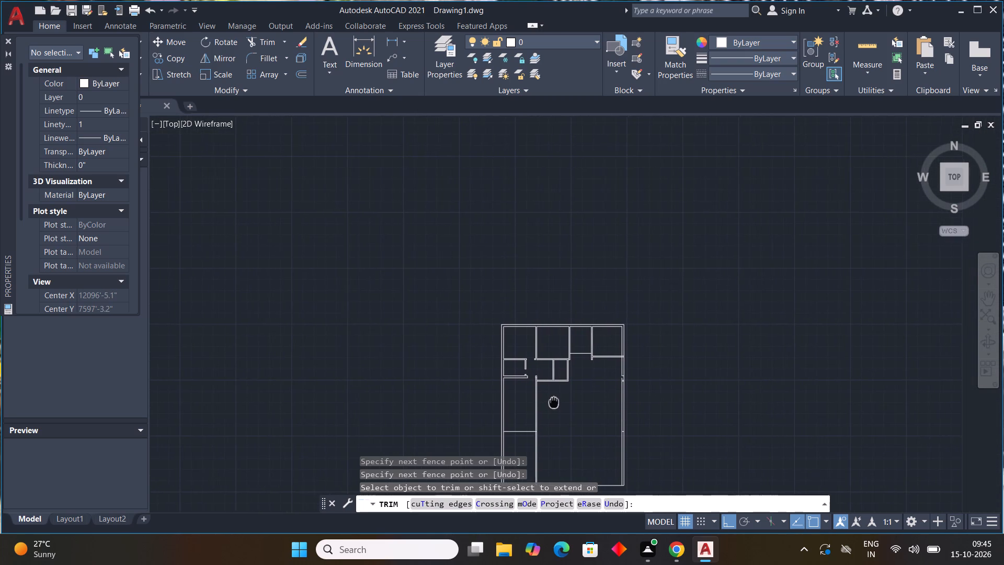
{"action": "middle_click_drag", "start_coordinate": [552, 402], "coordinate": [416, 375]}
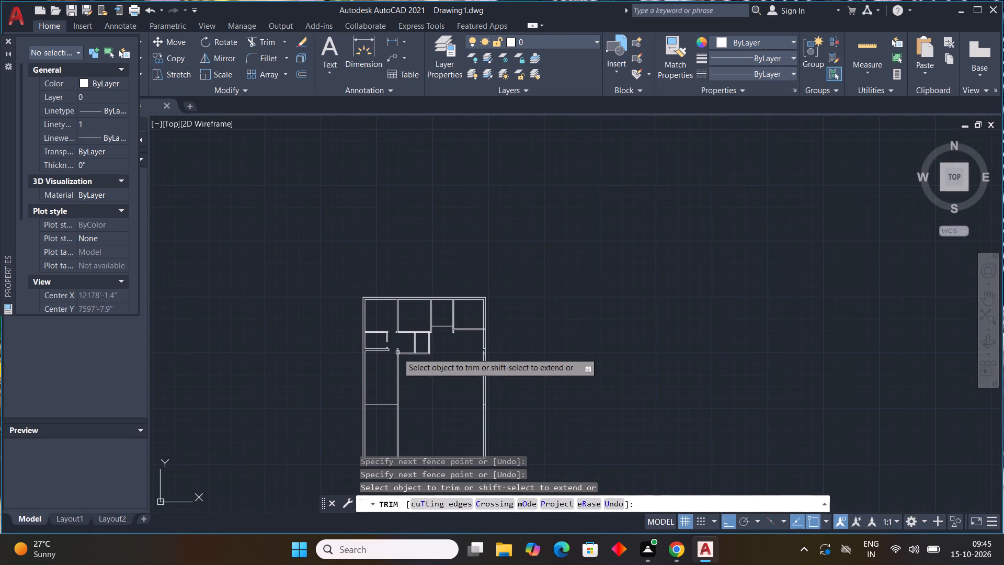
{"action": "scroll", "coordinate": [396, 352], "scroll_direction": "up", "scroll_amount": 4}
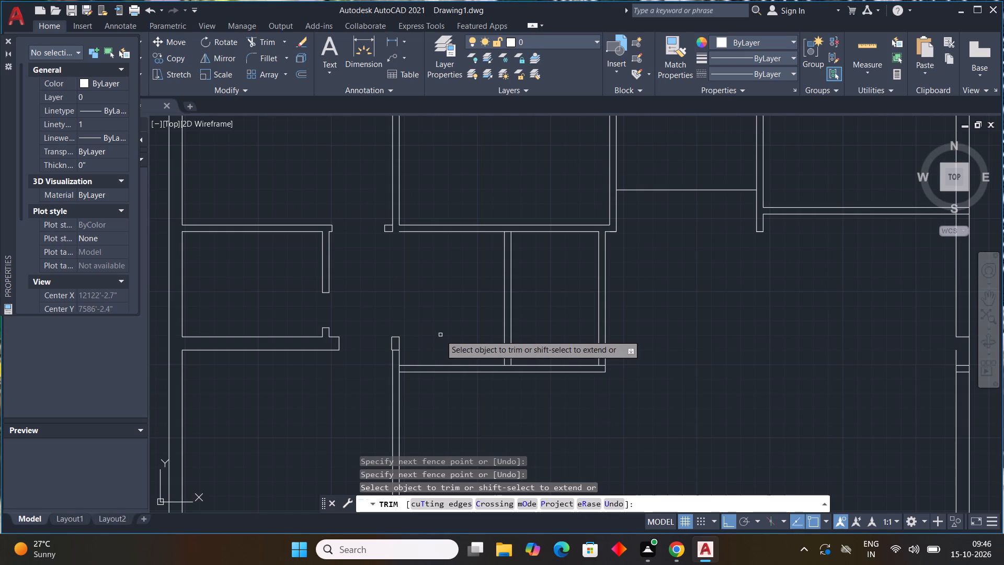
{"action": "scroll", "coordinate": [440, 335], "scroll_direction": "down", "scroll_amount": 4}
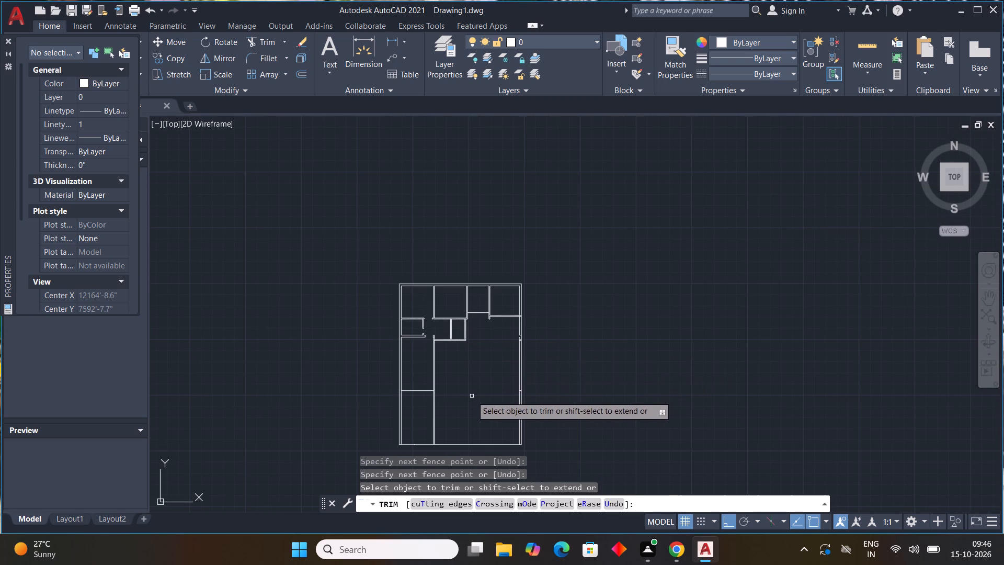
{"action": "scroll", "coordinate": [480, 309], "scroll_direction": "up", "scroll_amount": 4}
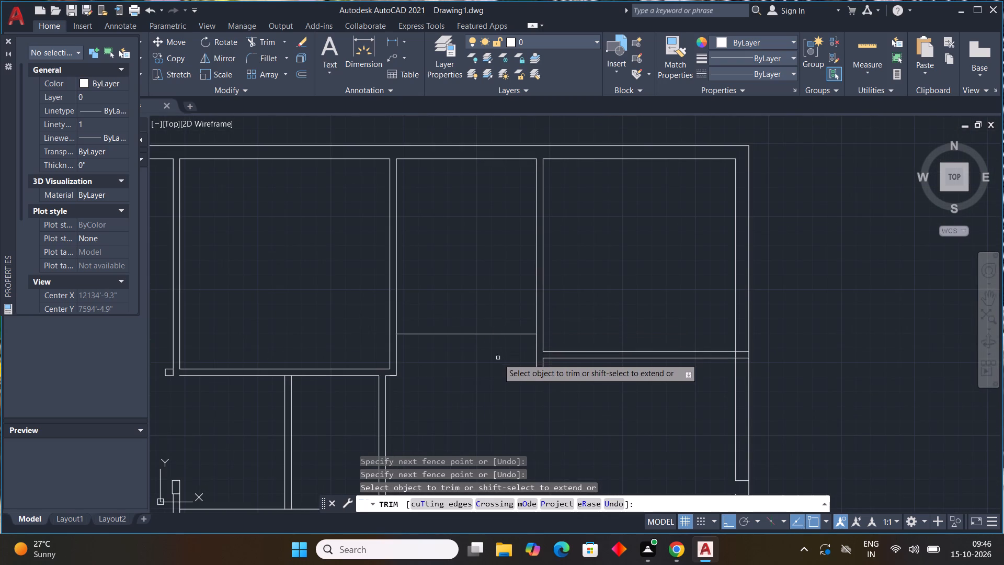
{"action": "scroll", "coordinate": [499, 357], "scroll_direction": "down", "scroll_amount": 2}
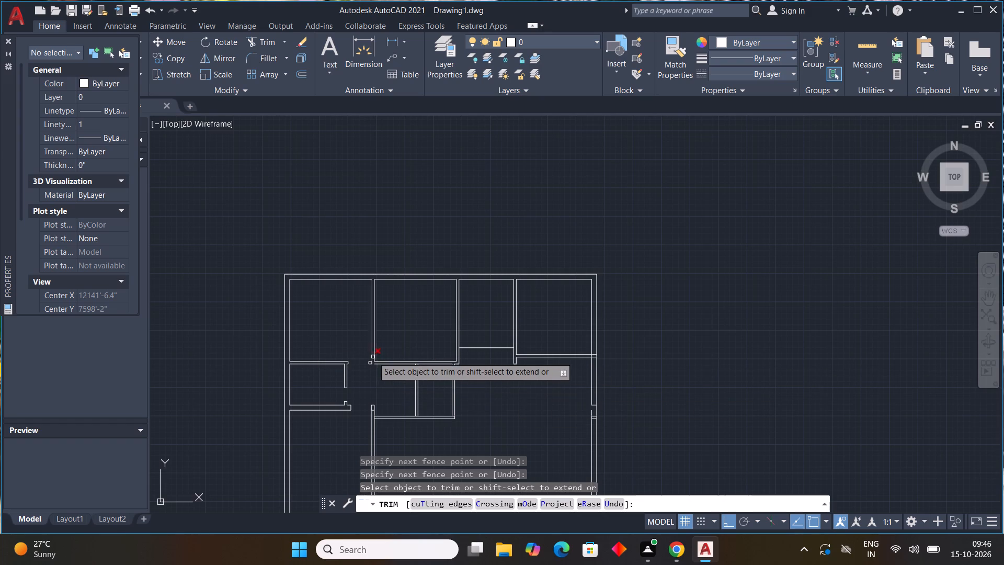
Extend the upper horizontal partition's lower face to close the gap beneath the middle vertical wall.
{"action": "scroll", "coordinate": [369, 372], "scroll_direction": "up", "scroll_amount": 4}
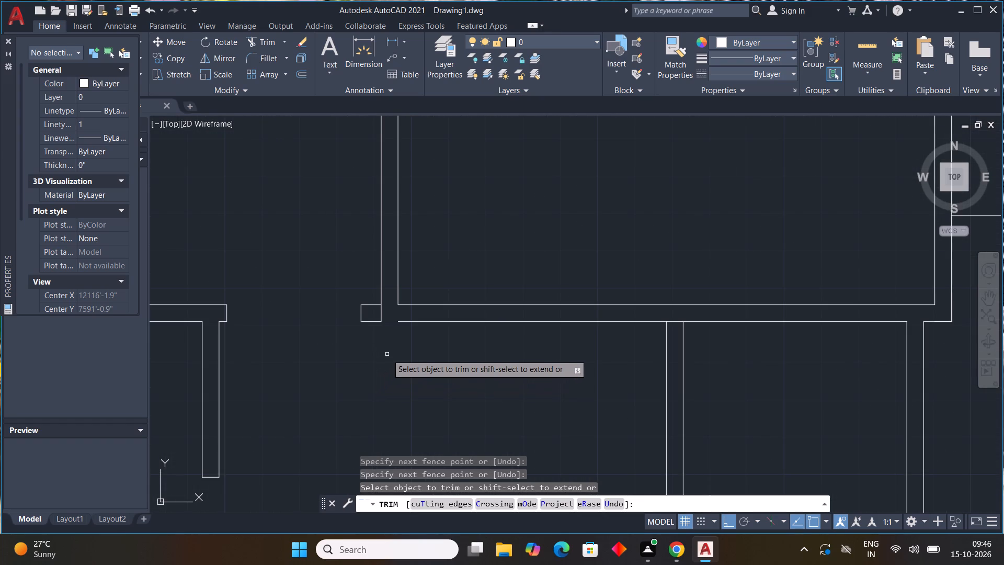
{"action": "key", "text": "Escape"}
{"action": "key", "text": "Escape"}
{"action": "key", "text": "Escape"}
{"action": "key", "text": "Escape"}
{"action": "type", "text": "ex"}
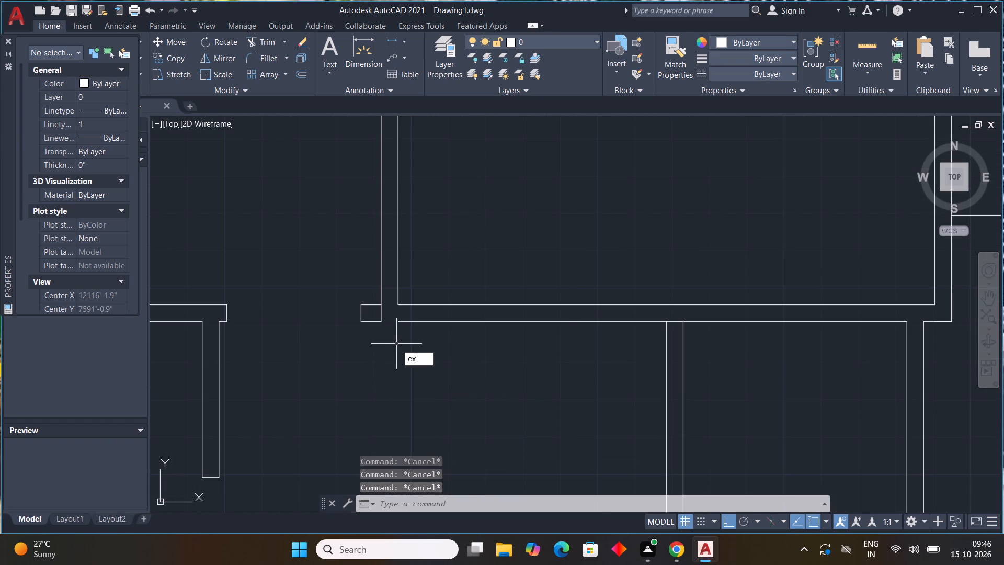
{"action": "key", "text": "space"}
{"action": "left_click", "coordinate": [380, 321]}
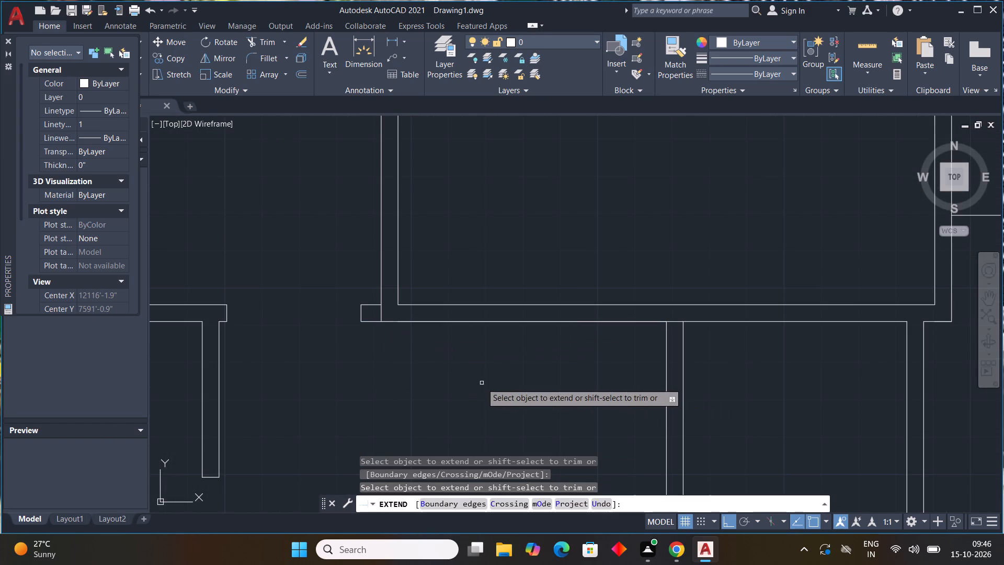
{"action": "key", "text": "Escape"}
{"action": "key", "text": "Escape"}
Draw a short vertical jamb line across the upper horizontal partition, just left of the small room's right-hand wall.
{"action": "scroll", "coordinate": [482, 383], "scroll_direction": "down", "scroll_amount": 5}
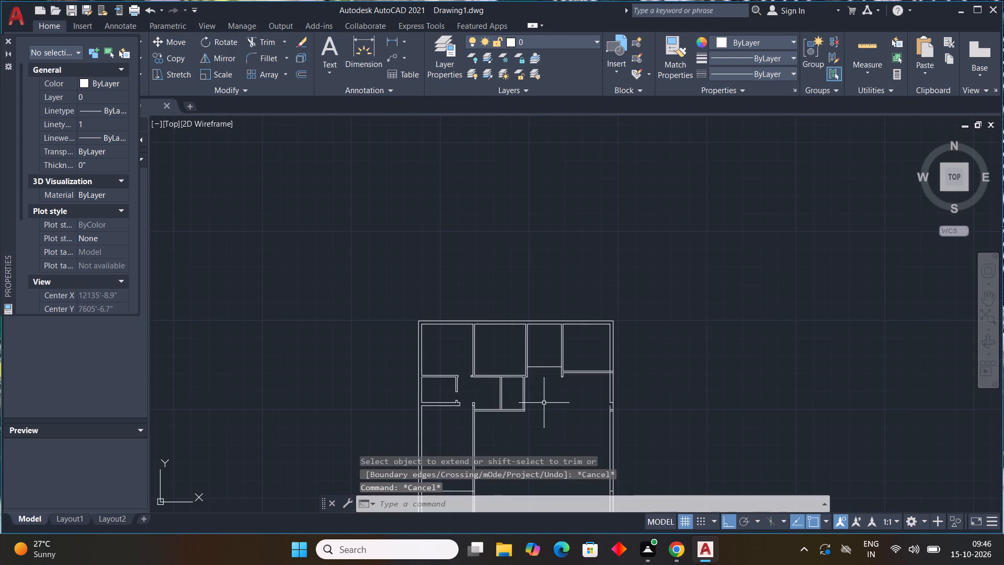
{"action": "scroll", "coordinate": [540, 383], "scroll_direction": "up", "scroll_amount": 5}
{"action": "scroll", "coordinate": [540, 383], "scroll_direction": "down", "scroll_amount": 1}
{"action": "middle_click_drag", "start_coordinate": [540, 383], "coordinate": [694, 393]}
{"action": "type", "text": "l"}
{"action": "key", "text": "space"}
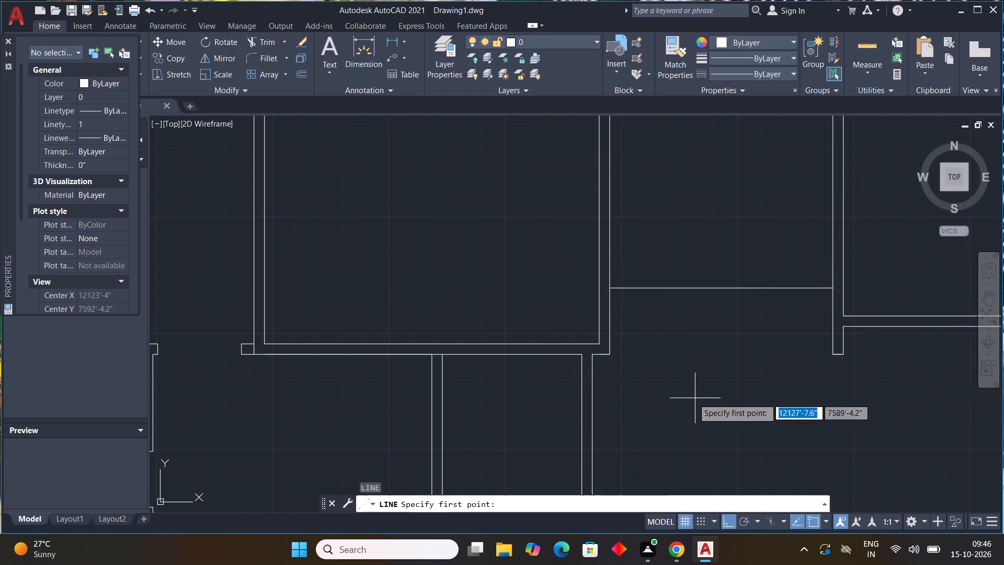
{"action": "scroll", "coordinate": [560, 348], "scroll_direction": "up", "scroll_amount": 2}
{"action": "left_click_drag", "start_coordinate": [592, 341], "coordinate": [595, 359]}
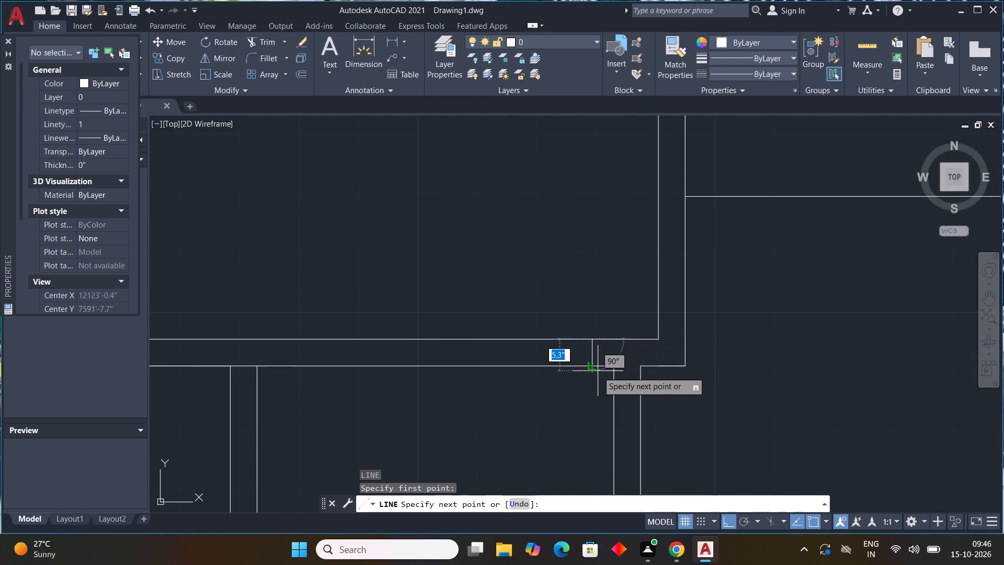
{"action": "left_click", "coordinate": [598, 371]}
{"action": "key", "text": "Escape"}
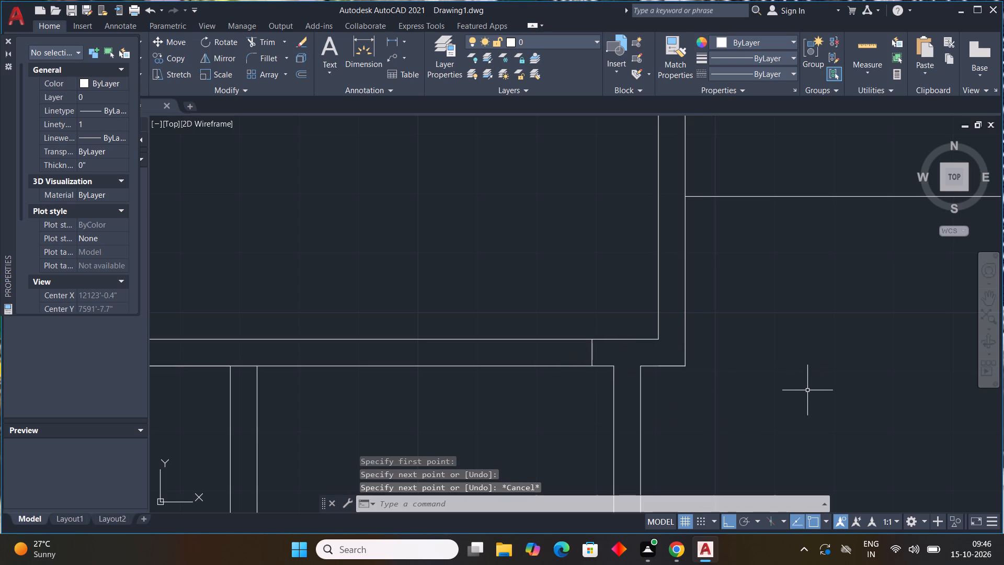
Offset the new jamb line in the upper horizontal partition 3' to the west to mark the opening's other side.
{"action": "type", "text": "off"}
{"action": "key", "text": "space"}
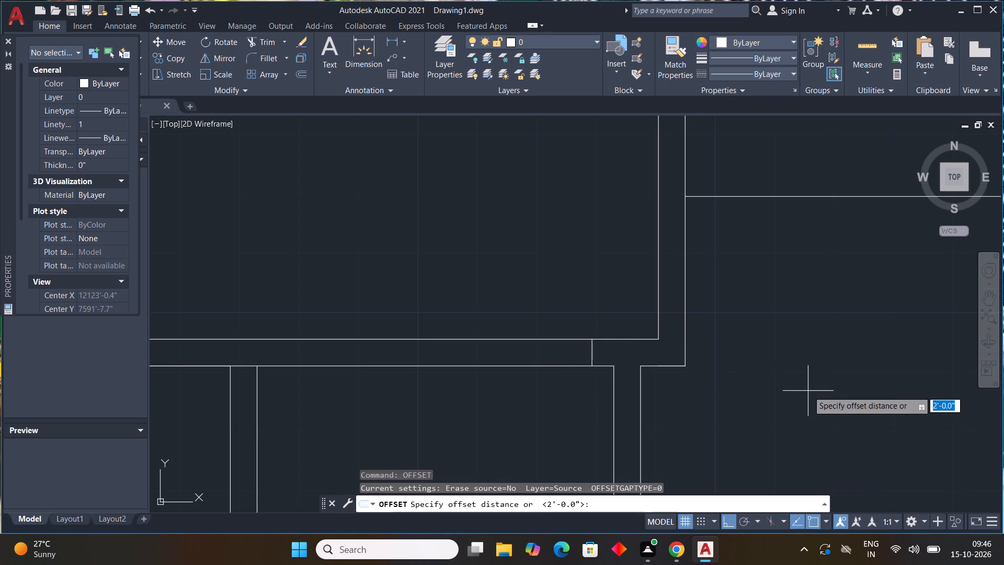
{"action": "type", "text": "3'"}
{"action": "key", "text": "Return"}
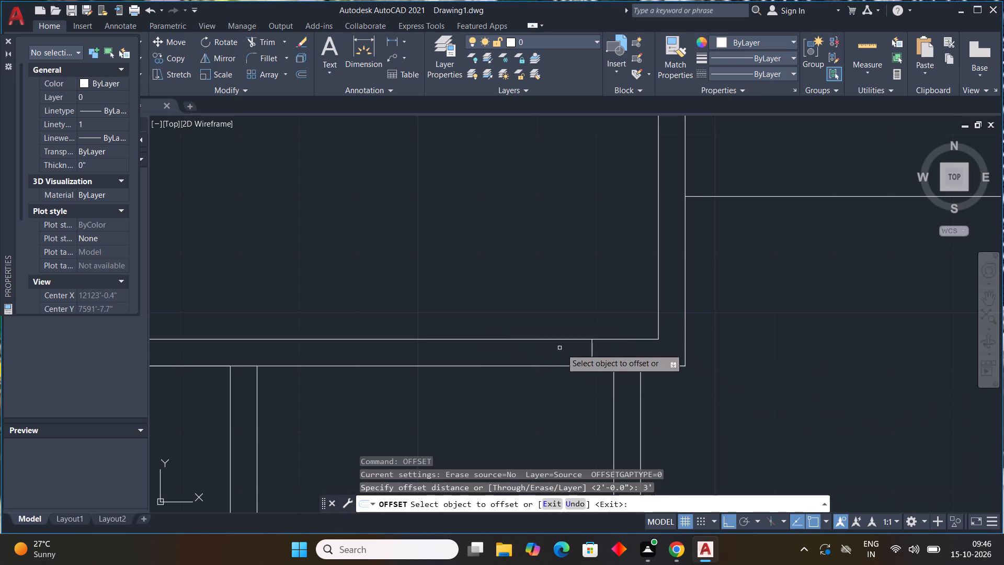
{"action": "left_click_drag", "start_coordinate": [592, 353], "coordinate": [581, 354]}
{"action": "left_click", "coordinate": [452, 359]}
{"action": "key", "text": "Escape"}
Redraw both faces of the middle vertical wall between the upper horizontal partition and the lower jamb stub, joined across the stub's top.
{"action": "scroll", "coordinate": [646, 414], "scroll_direction": "down", "scroll_amount": 1}
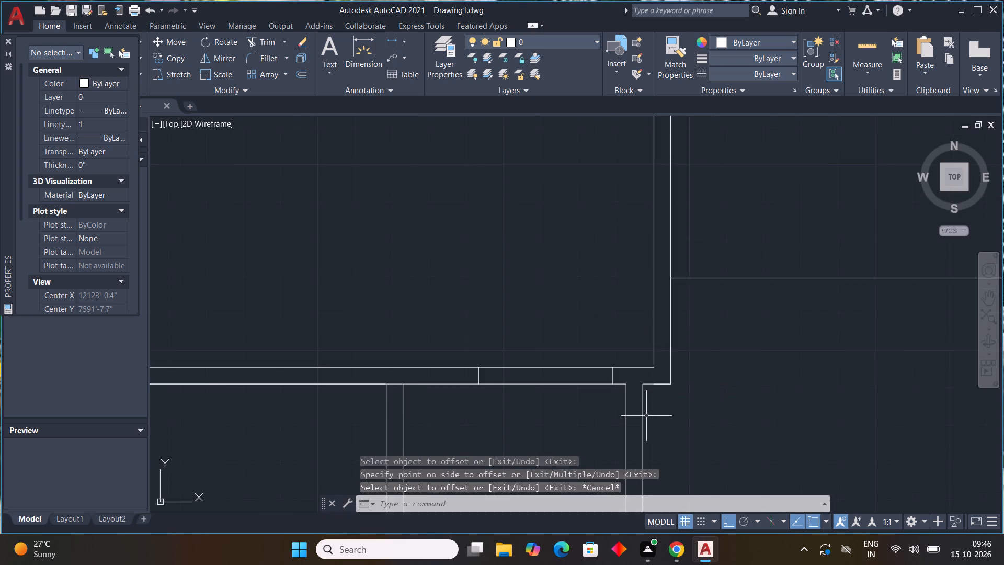
{"action": "scroll", "coordinate": [647, 416], "scroll_direction": "down", "scroll_amount": 2}
{"action": "middle_click_drag", "start_coordinate": [661, 444], "coordinate": [599, 312]}
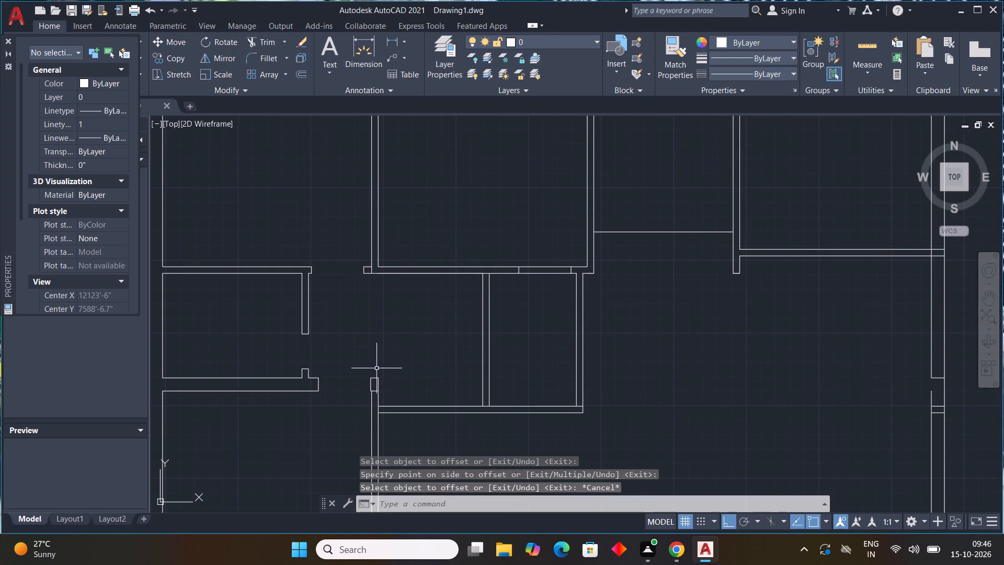
{"action": "scroll", "coordinate": [461, 356], "scroll_direction": "up", "scroll_amount": 1}
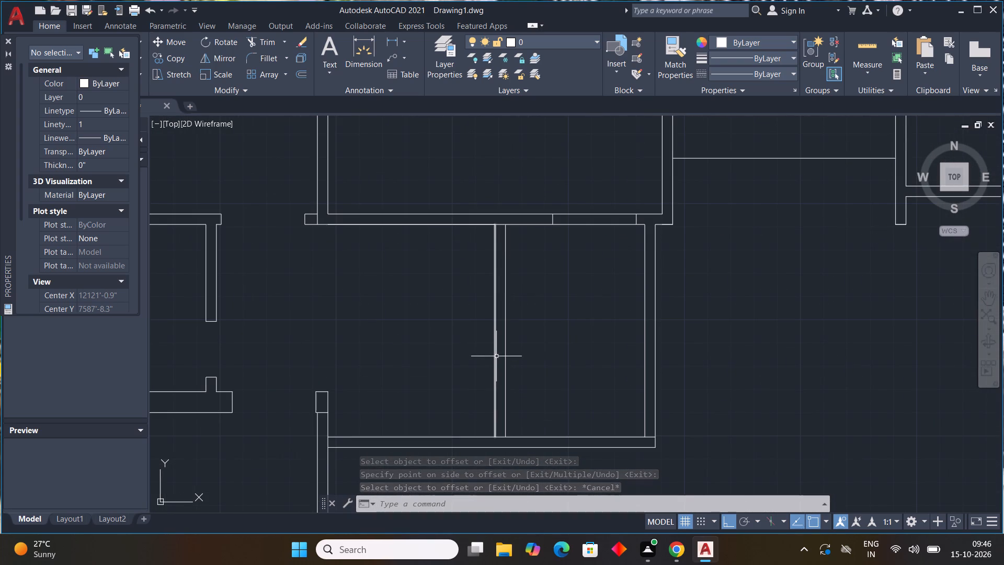
{"action": "type", "text": "l"}
{"action": "key", "text": "space"}
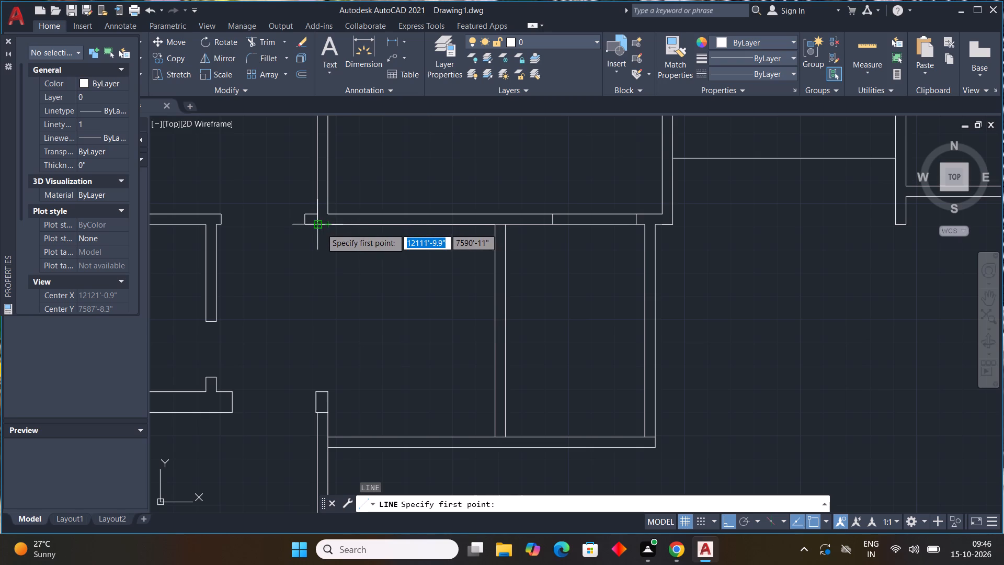
{"action": "left_click", "coordinate": [321, 228]}
{"action": "left_click", "coordinate": [317, 389]}
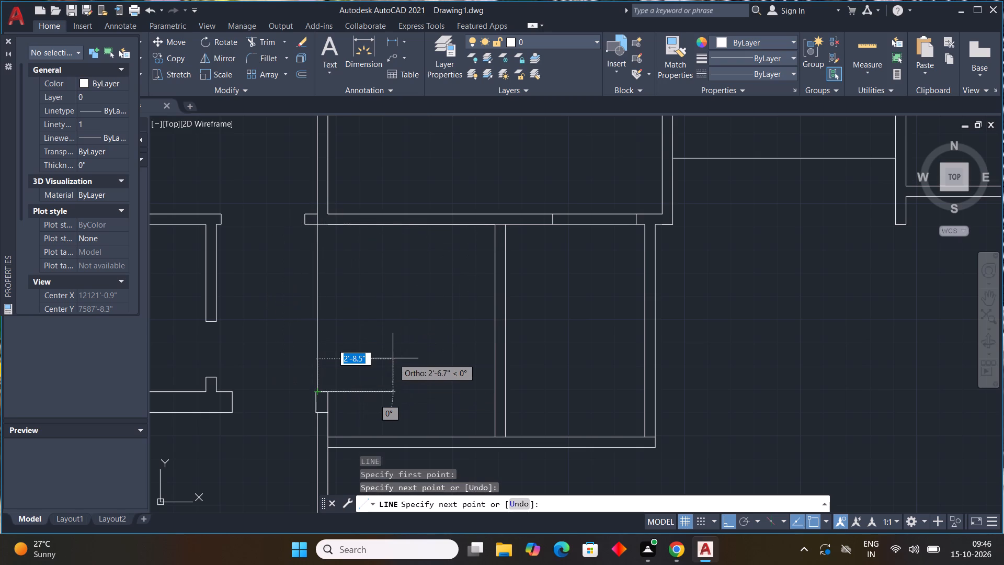
{"action": "scroll", "coordinate": [400, 358], "scroll_direction": "down", "scroll_amount": 2}
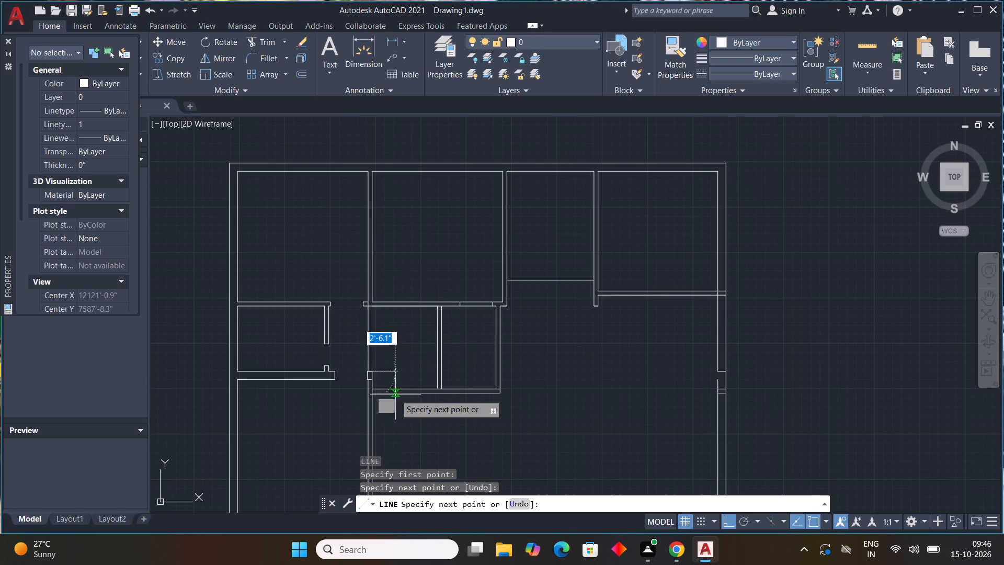
{"action": "scroll", "coordinate": [380, 380], "scroll_direction": "up", "scroll_amount": 4}
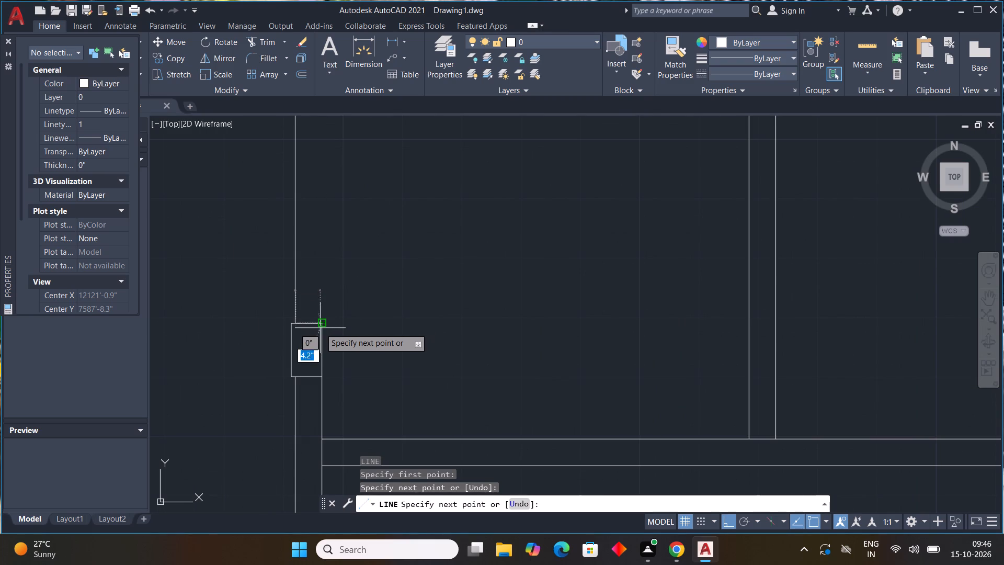
{"action": "left_click", "coordinate": [322, 323]}
{"action": "middle_click_drag", "start_coordinate": [397, 322], "coordinate": [433, 432]}
{"action": "scroll", "coordinate": [405, 334], "scroll_direction": "down", "scroll_amount": 4}
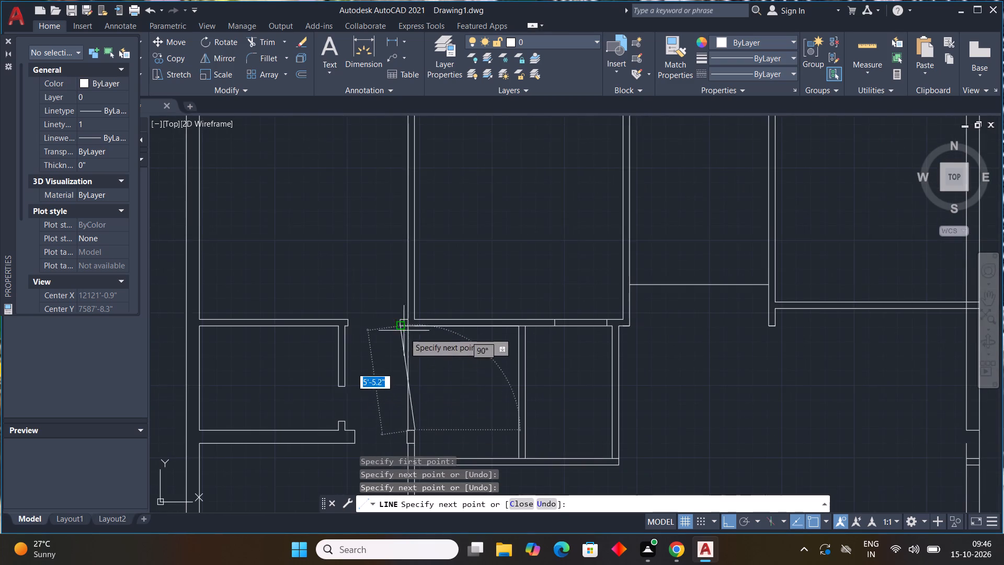
{"action": "scroll", "coordinate": [403, 329], "scroll_direction": "up", "scroll_amount": 3}
{"action": "left_click", "coordinate": [440, 322]}
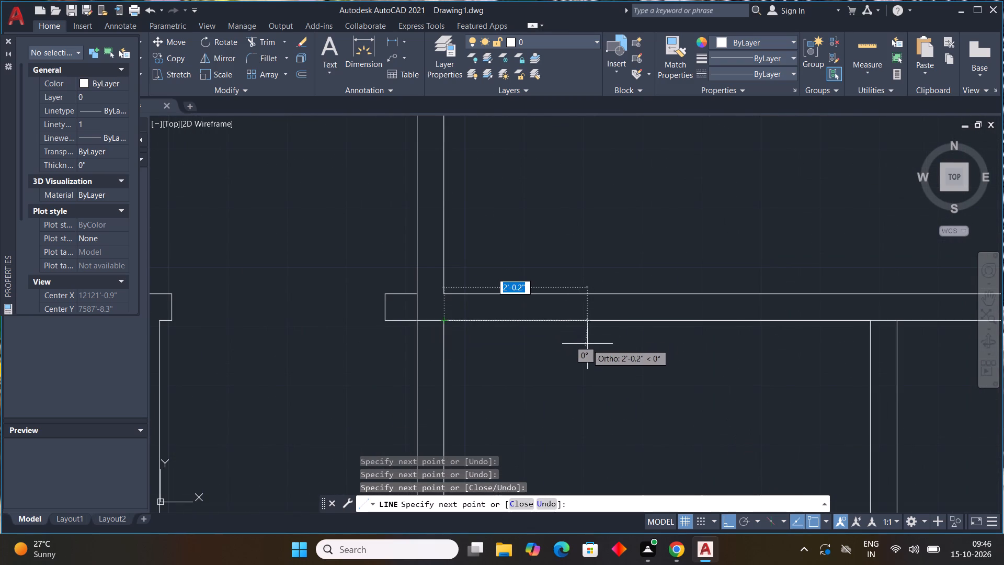
{"action": "key", "text": "Escape"}
Draw a horizontal line below the west room's lower partition, from the middle vertical wall to the outer wall's inner face.
{"action": "scroll", "coordinate": [594, 359], "scroll_direction": "down", "scroll_amount": 5}
{"action": "middle_click_drag", "start_coordinate": [632, 461], "coordinate": [602, 330]}
{"action": "scroll", "coordinate": [531, 331], "scroll_direction": "up", "scroll_amount": 2}
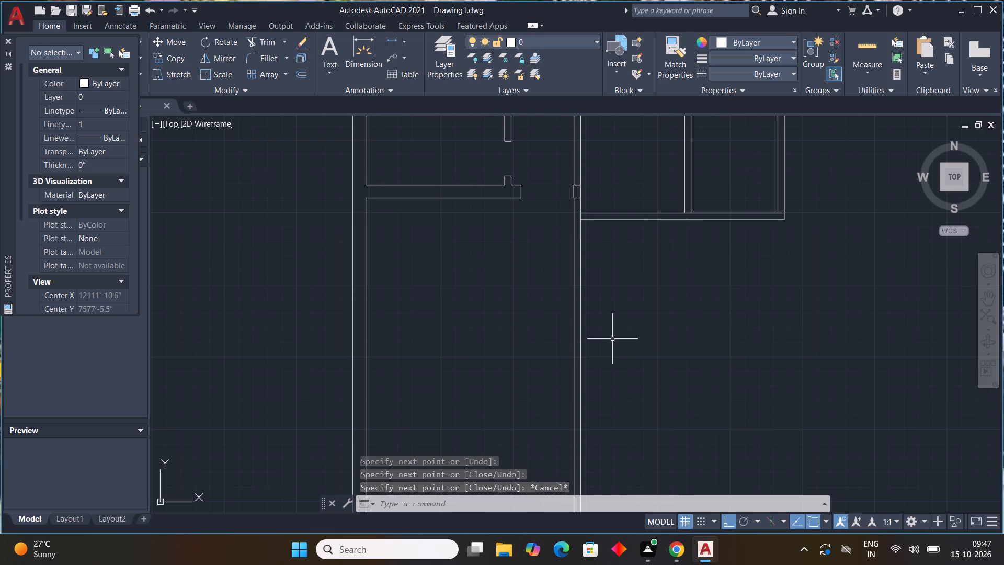
{"action": "type", "text": "l"}
{"action": "key", "text": "space"}
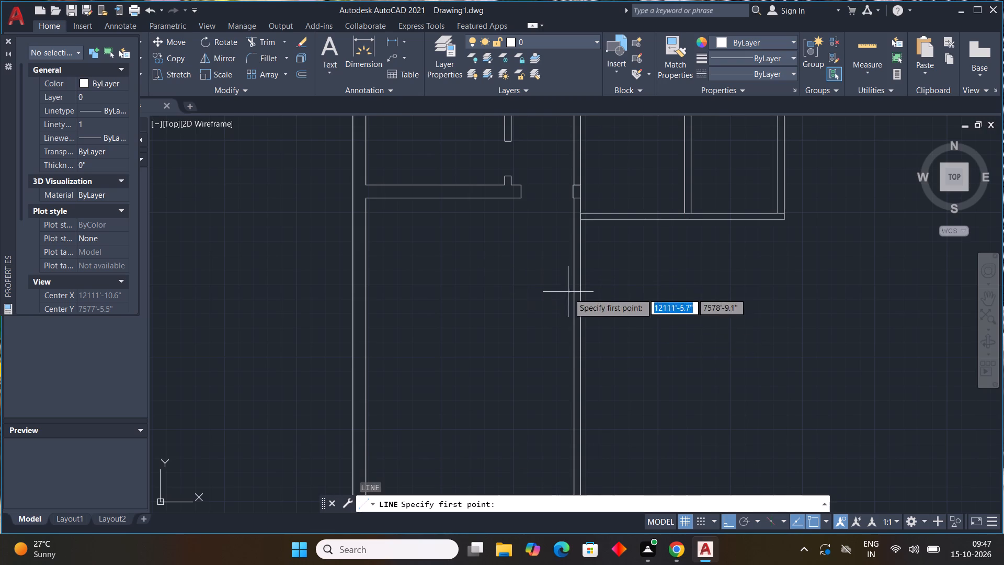
{"action": "left_click", "coordinate": [573, 253]}
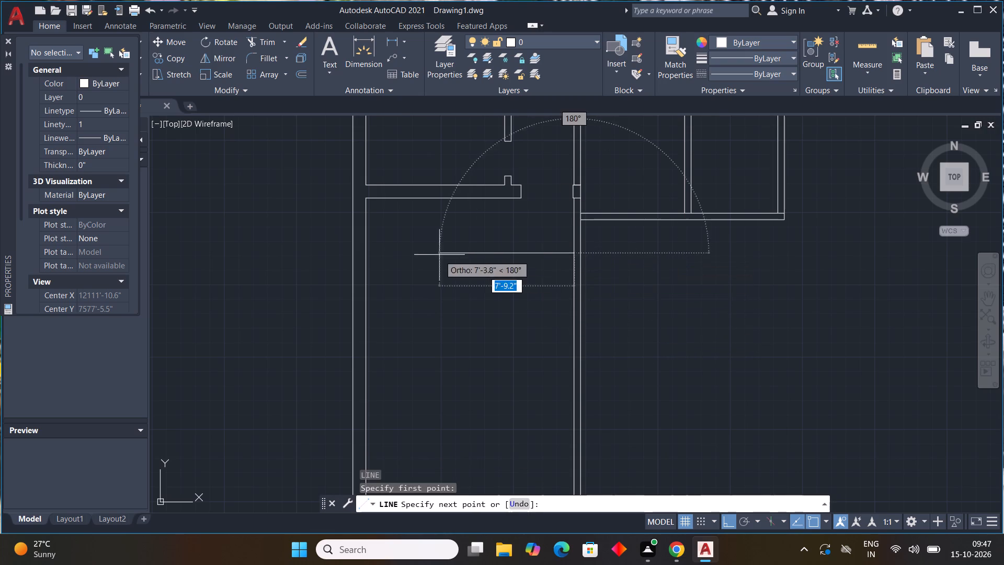
{"action": "left_click", "coordinate": [362, 254]}
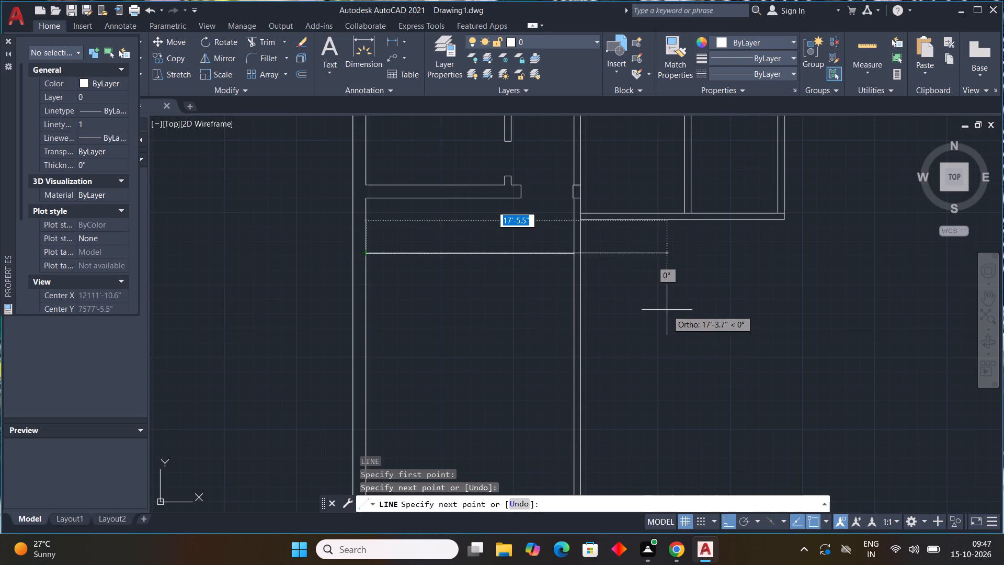
{"action": "key", "text": "Escape"}
{"action": "key", "text": "Escape"}
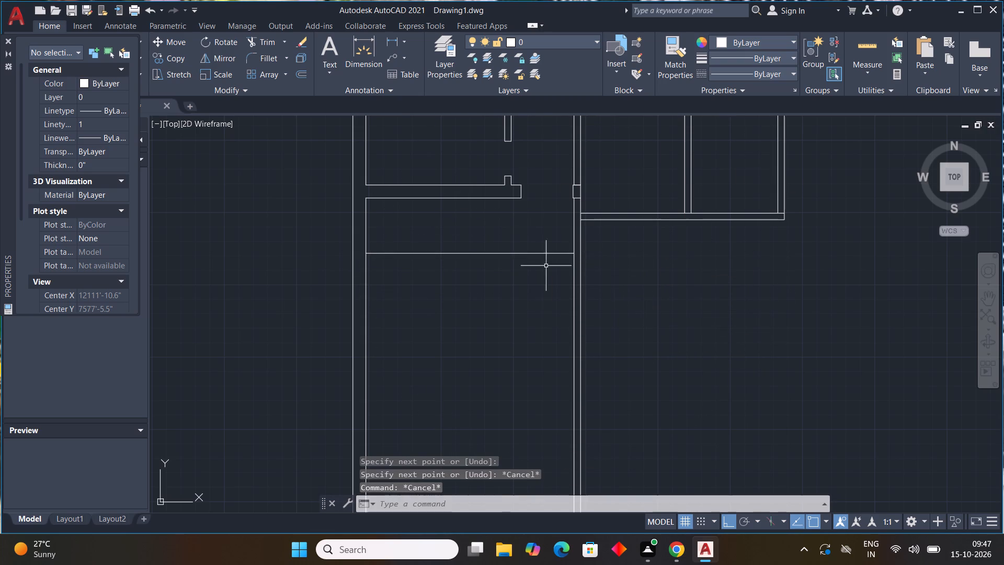
Offset the new horizontal line 4.5" downward to form a partition wall.
{"action": "scroll", "coordinate": [515, 197], "scroll_direction": "up", "scroll_amount": 2}
{"action": "scroll", "coordinate": [563, 272], "scroll_direction": "down", "scroll_amount": 2}
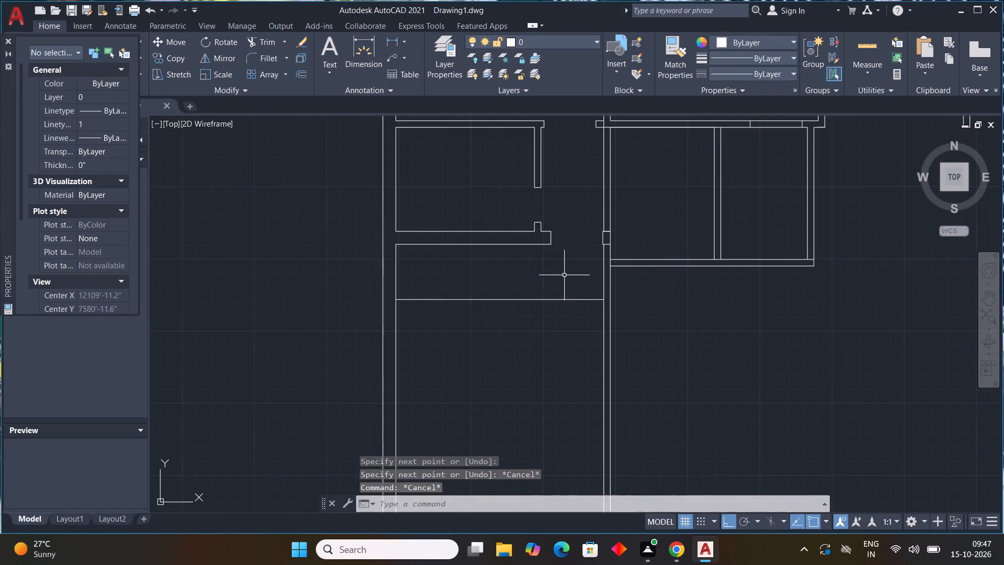
{"action": "scroll", "coordinate": [564, 275], "scroll_direction": "down", "scroll_amount": 1}
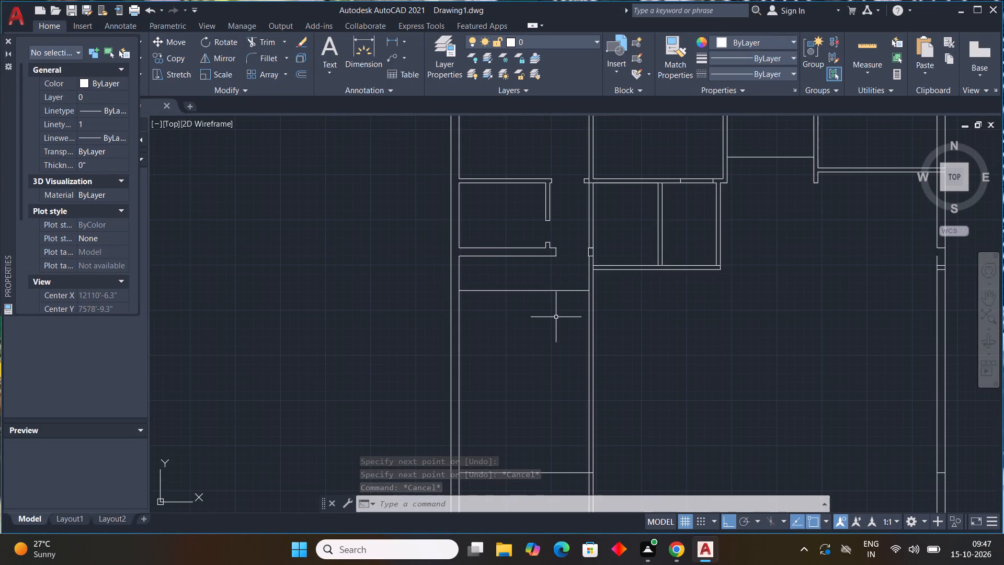
{"action": "type", "text": "off 4."}
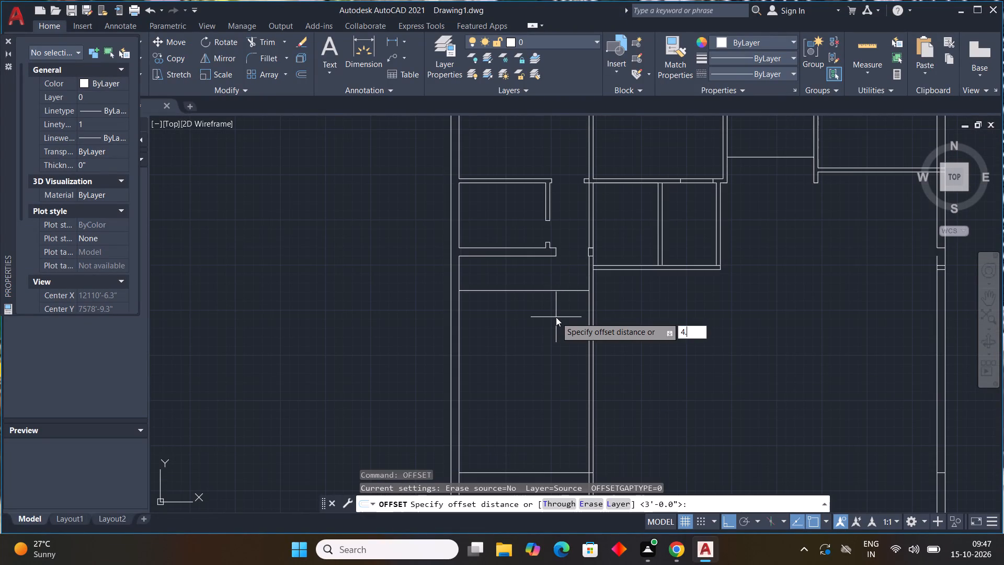
{"action": "type", "text": "5\""}
{"action": "key", "text": "Return"}
{"action": "left_click", "coordinate": [528, 291]}
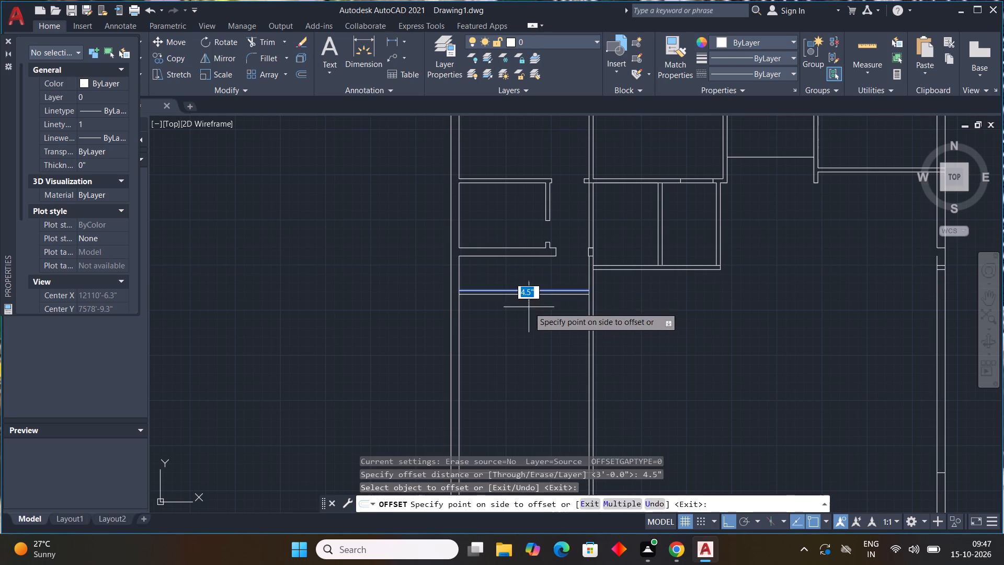
{"action": "left_click", "coordinate": [531, 316]}
{"action": "key", "text": "Escape"}
Trim away the leftover jamb stub's outline where it crosses the middle vertical wall.
{"action": "scroll", "coordinate": [541, 334], "scroll_direction": "down", "scroll_amount": 2}
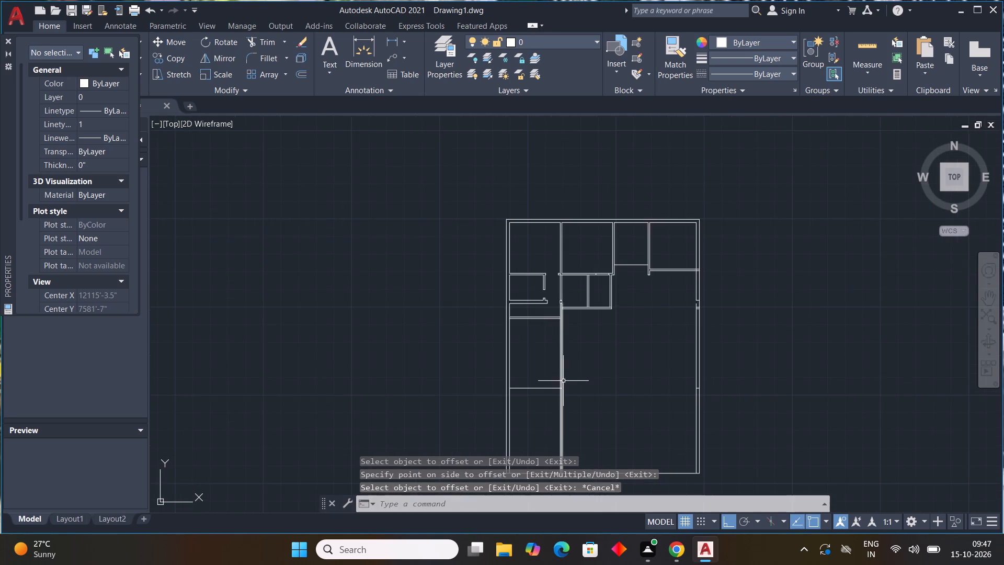
{"action": "scroll", "coordinate": [563, 381], "scroll_direction": "up", "scroll_amount": 2}
{"action": "scroll", "coordinate": [607, 371], "scroll_direction": "up", "scroll_amount": 1}
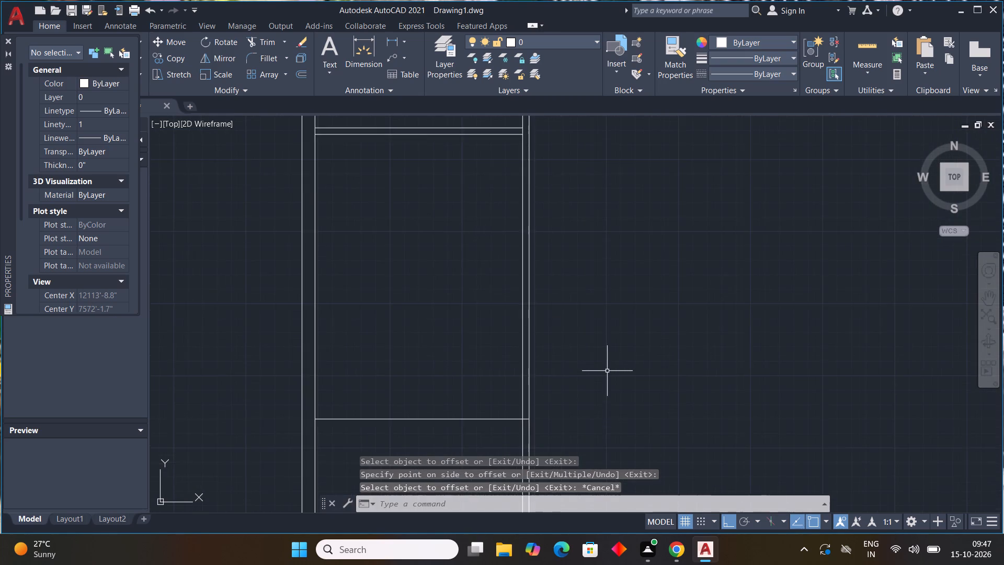
{"action": "scroll", "coordinate": [607, 371], "scroll_direction": "down", "scroll_amount": 1}
{"action": "middle_click_drag", "start_coordinate": [607, 371], "coordinate": [523, 498]}
{"action": "scroll", "coordinate": [523, 498], "scroll_direction": "down", "scroll_amount": 1}
{"action": "scroll", "coordinate": [476, 338], "scroll_direction": "up", "scroll_amount": 3}
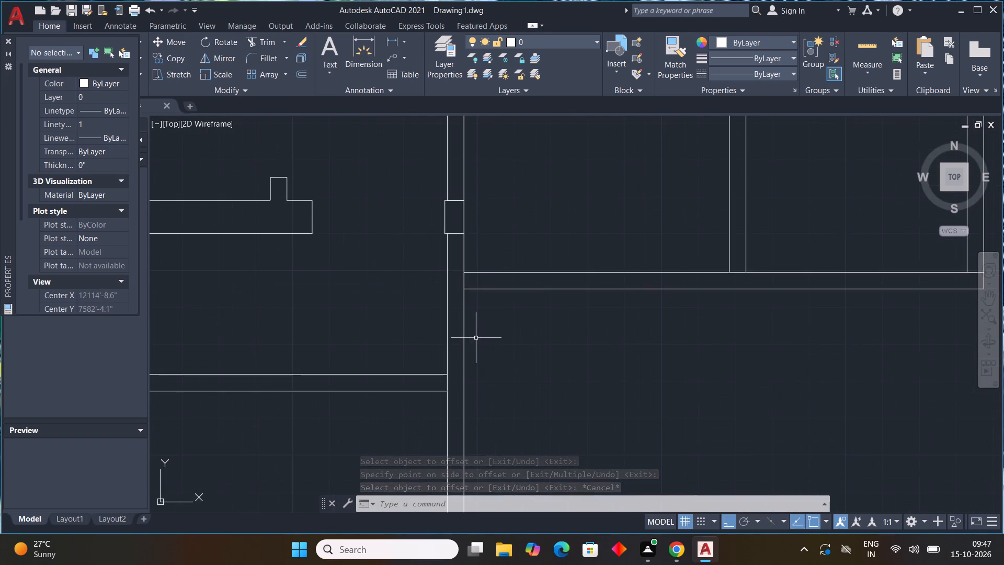
{"action": "scroll", "coordinate": [488, 340], "scroll_direction": "down", "scroll_amount": 3}
{"action": "scroll", "coordinate": [492, 340], "scroll_direction": "up", "scroll_amount": 1}
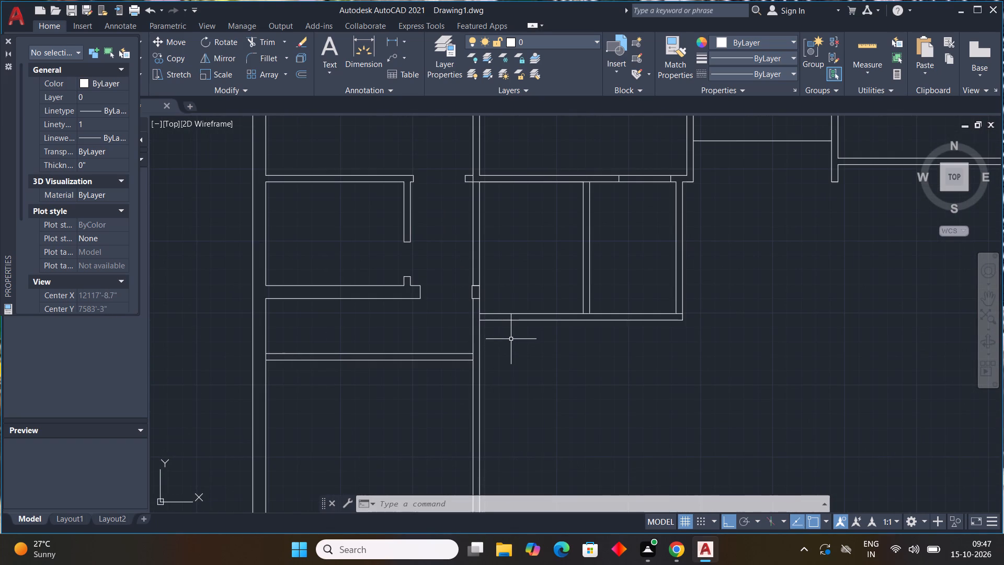
{"action": "type", "text": "tr"}
{"action": "key", "text": "space"}
{"action": "scroll", "coordinate": [473, 299], "scroll_direction": "up", "scroll_amount": 3}
{"action": "left_click_drag", "start_coordinate": [478, 274], "coordinate": [449, 272]}
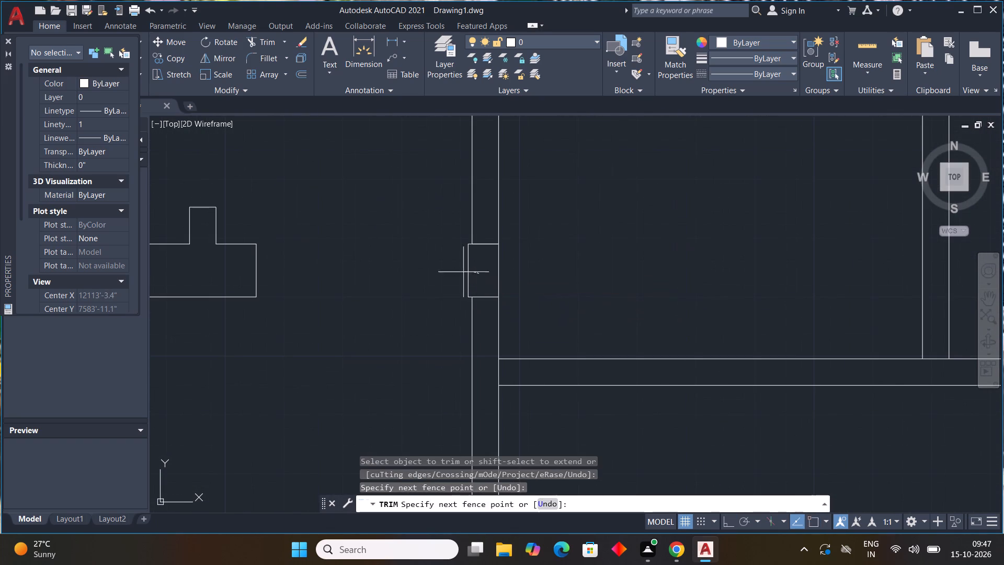
{"action": "left_click_drag", "start_coordinate": [449, 272], "coordinate": [425, 272]}
{"action": "left_click_drag", "start_coordinate": [483, 242], "coordinate": [479, 260]}
{"action": "left_click_drag", "start_coordinate": [479, 288], "coordinate": [484, 321]}
{"action": "scroll", "coordinate": [471, 296], "scroll_direction": "up", "scroll_amount": 3}
{"action": "left_click_drag", "start_coordinate": [466, 287], "coordinate": [466, 319]}
{"action": "scroll", "coordinate": [468, 304], "scroll_direction": "down", "scroll_amount": 4}
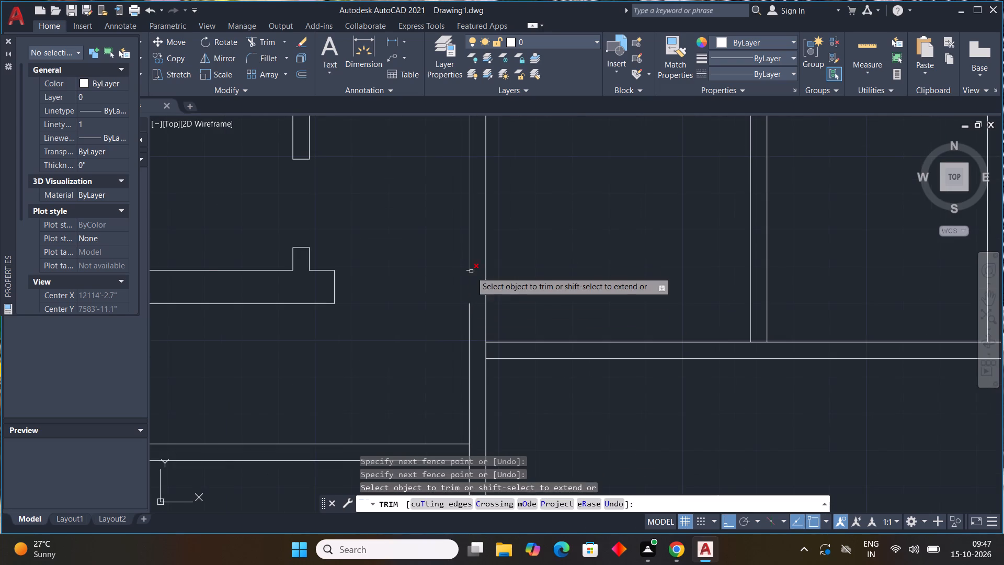
{"action": "scroll", "coordinate": [471, 272], "scroll_direction": "up", "scroll_amount": 2}
{"action": "left_click_drag", "start_coordinate": [456, 262], "coordinate": [451, 291]}
{"action": "left_click_drag", "start_coordinate": [459, 264], "coordinate": [456, 276]}
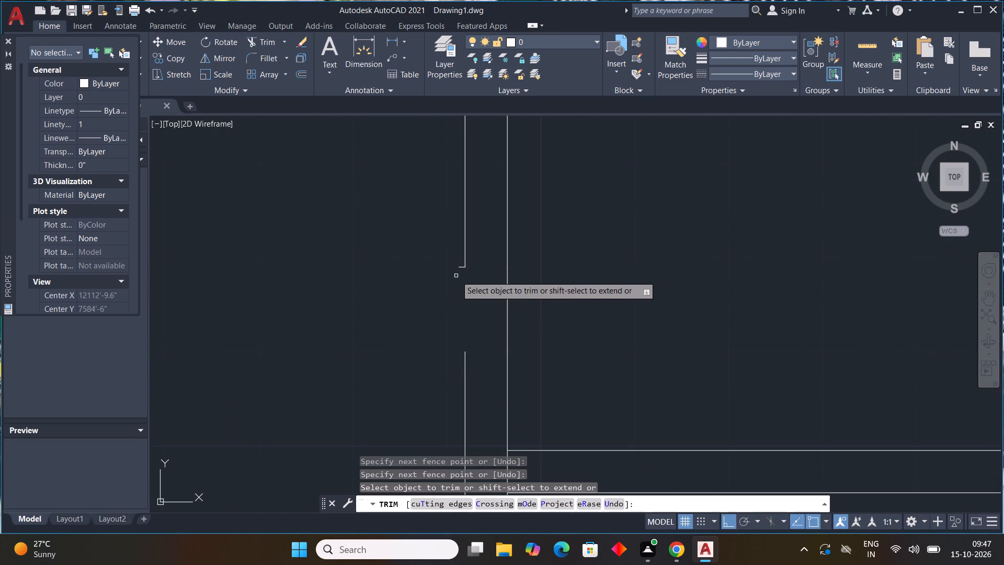
{"action": "left_click_drag", "start_coordinate": [460, 264], "coordinate": [461, 277]}
{"action": "key", "text": "Escape"}
{"action": "key", "text": "Escape"}
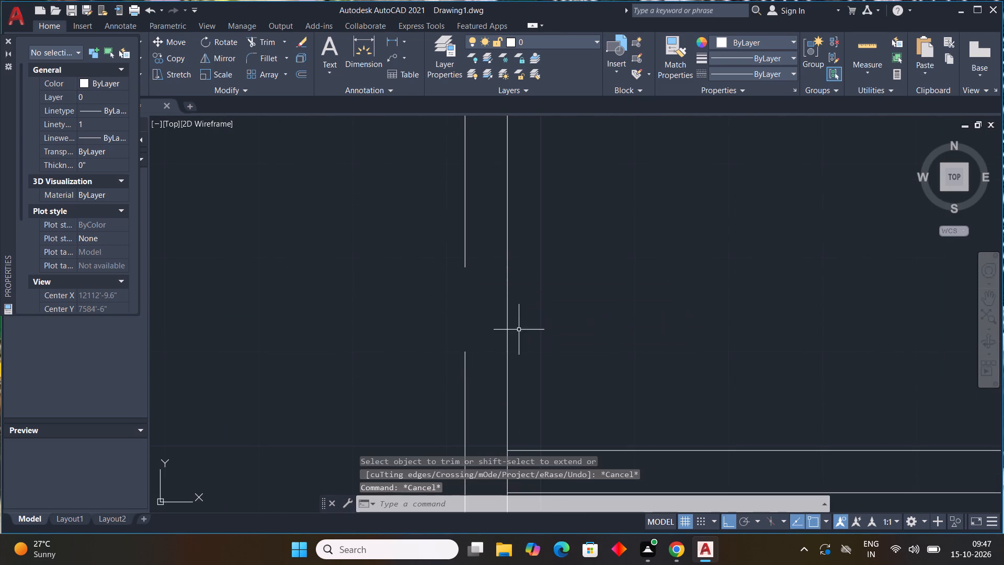
{"action": "key", "text": "Escape"}
Extend the middle vertical wall's west face downward to close the gap left by the removed stub.
{"action": "scroll", "coordinate": [580, 347], "scroll_direction": "down", "scroll_amount": 5}
{"action": "key", "text": "Escape"}
{"action": "type", "text": "ex"}
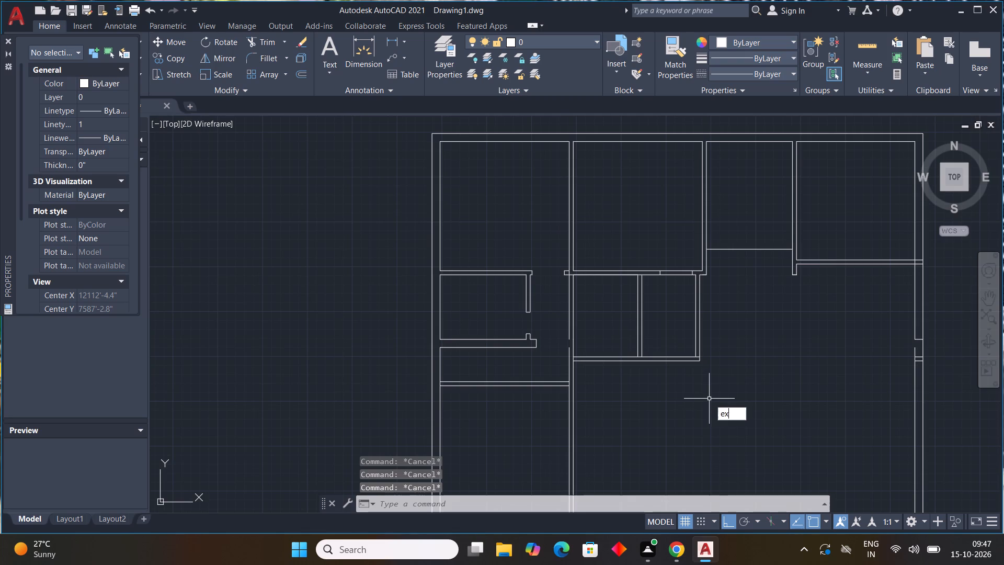
{"action": "key", "text": "space"}
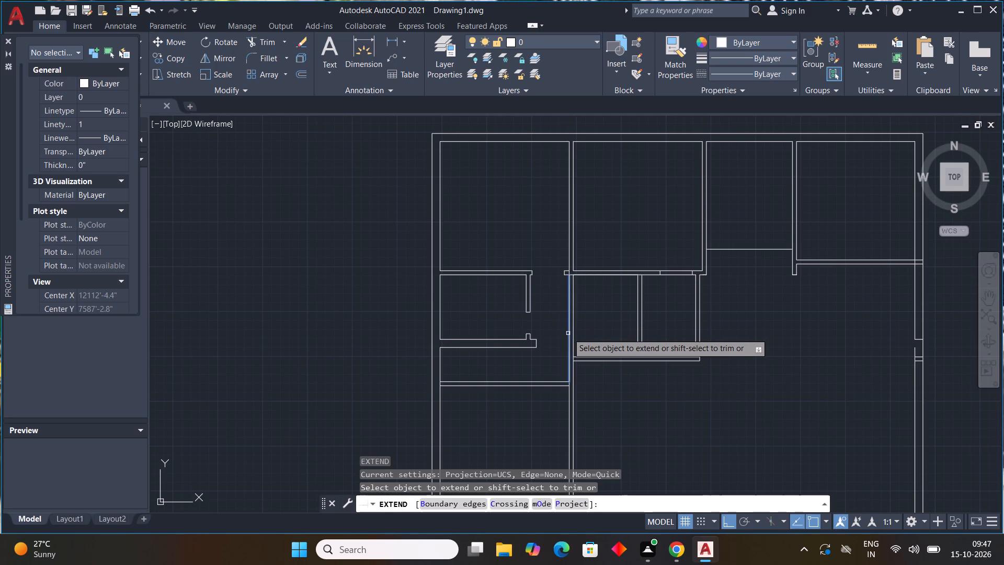
{"action": "left_click", "coordinate": [568, 333]}
{"action": "scroll", "coordinate": [633, 392], "scroll_direction": "up", "scroll_amount": 3}
{"action": "scroll", "coordinate": [631, 394], "scroll_direction": "down", "scroll_amount": 1}
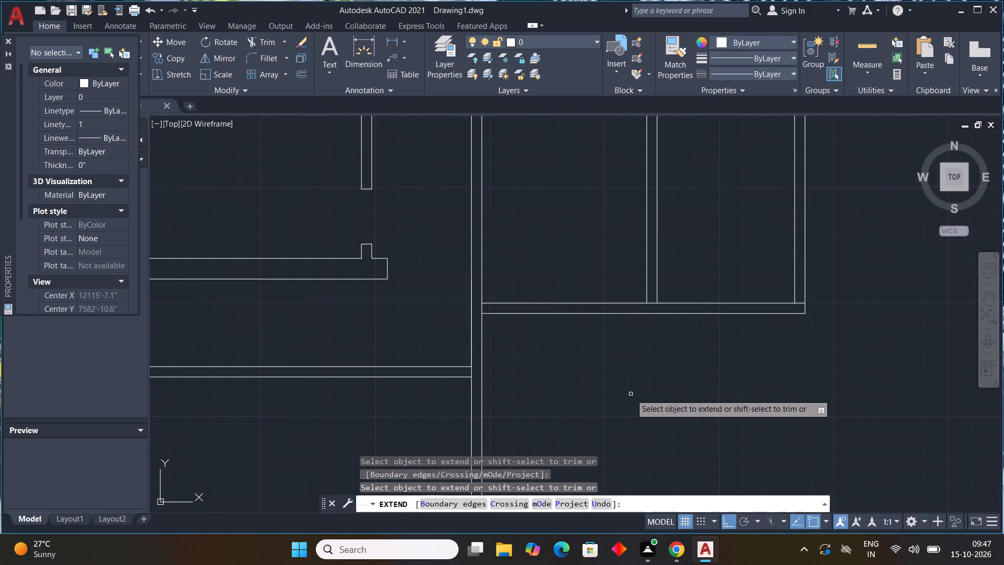
{"action": "key", "text": "Escape"}
{"action": "key", "text": "Escape"}
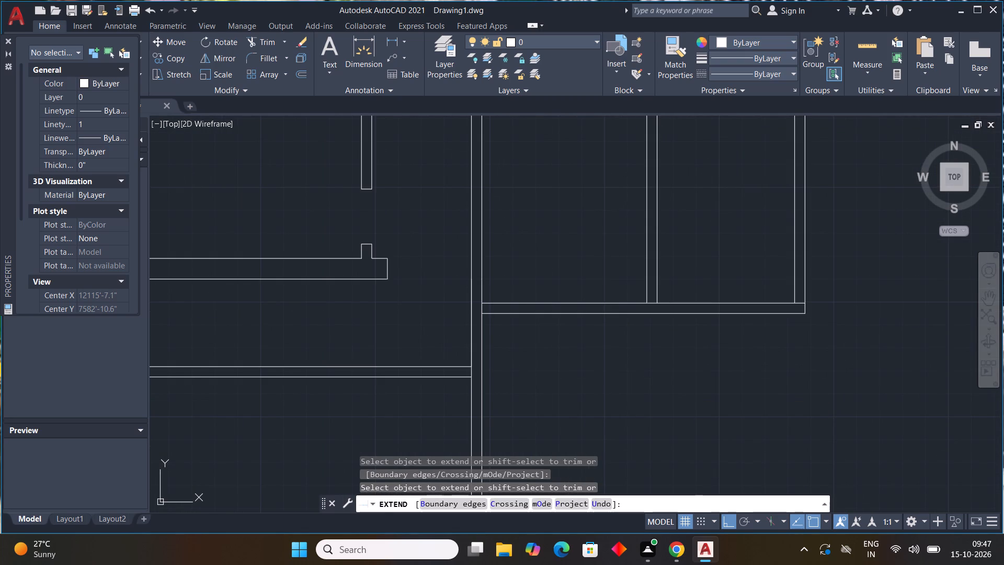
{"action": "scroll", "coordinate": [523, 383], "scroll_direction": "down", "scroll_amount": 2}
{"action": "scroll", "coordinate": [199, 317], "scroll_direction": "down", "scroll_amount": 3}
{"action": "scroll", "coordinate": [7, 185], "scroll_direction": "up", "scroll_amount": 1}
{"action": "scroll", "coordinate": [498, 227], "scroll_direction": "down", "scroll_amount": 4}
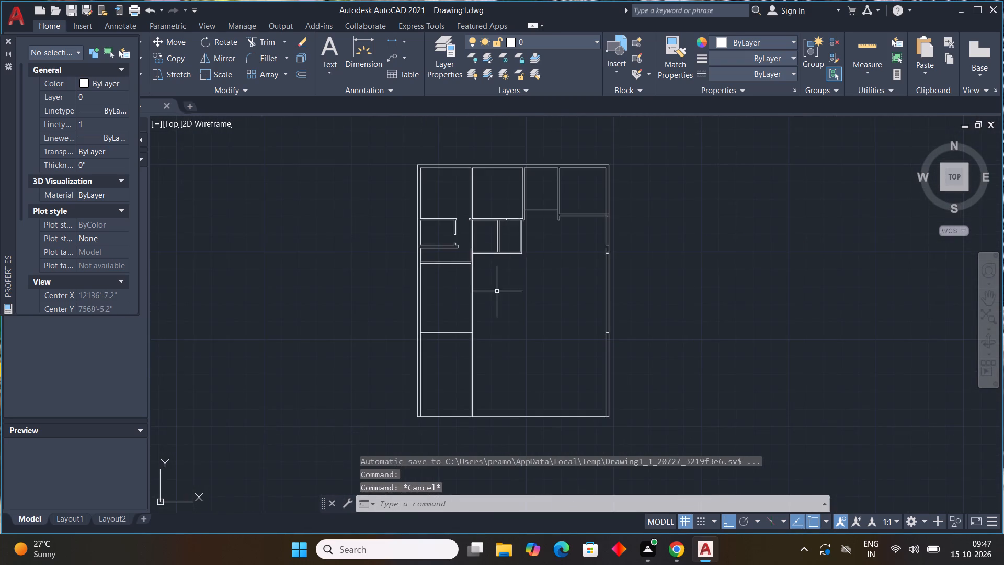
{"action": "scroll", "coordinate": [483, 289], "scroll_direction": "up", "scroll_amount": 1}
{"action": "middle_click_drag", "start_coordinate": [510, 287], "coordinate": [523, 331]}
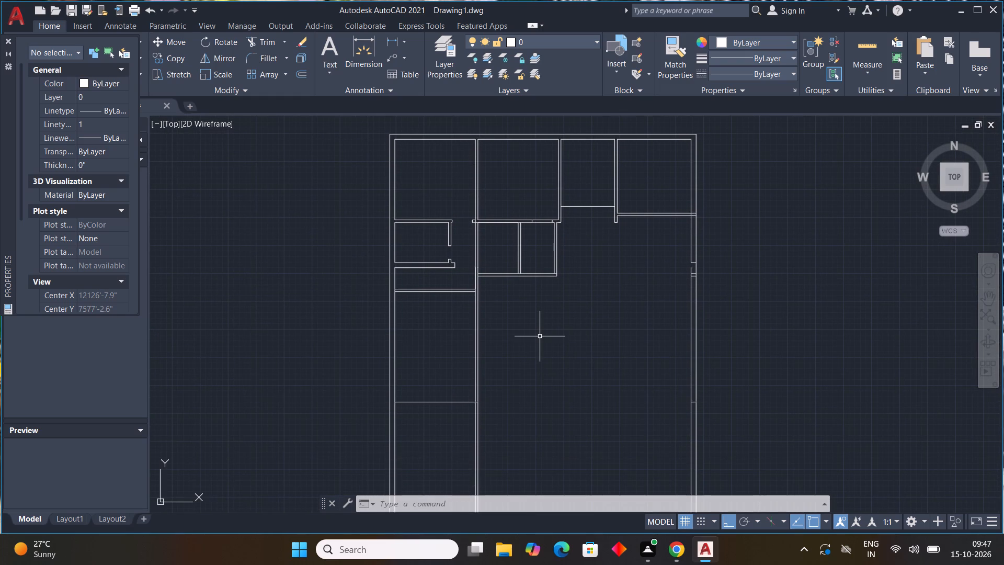
Extend the inner face of the east outer wall to close the gap at the leftover jamb lines.
{"action": "middle_click_drag", "start_coordinate": [668, 277], "coordinate": [494, 314]}
{"action": "scroll", "coordinate": [537, 324], "scroll_direction": "up", "scroll_amount": 2}
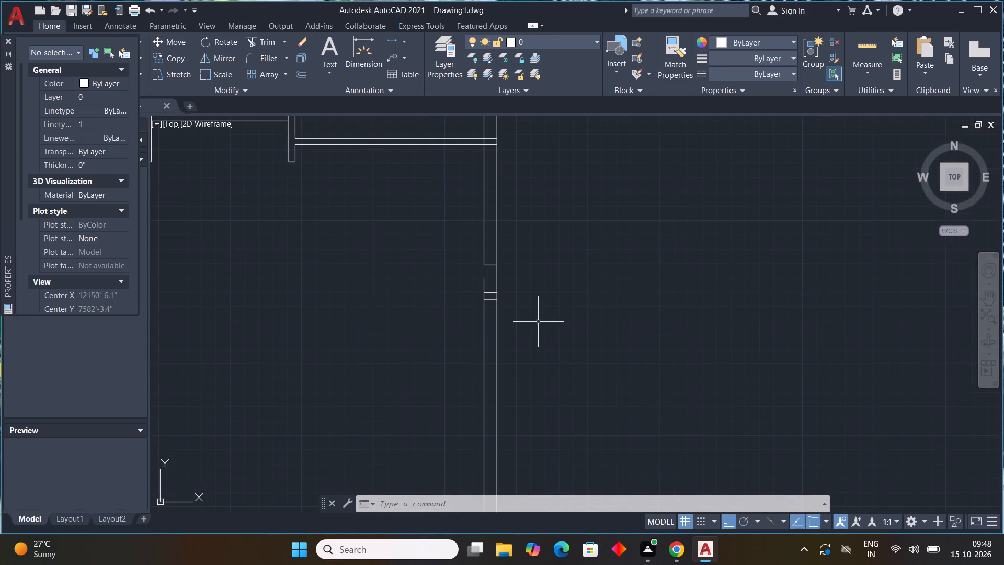
{"action": "key", "text": "e"}
{"action": "key", "text": "x"}
{"action": "key", "text": "space"}
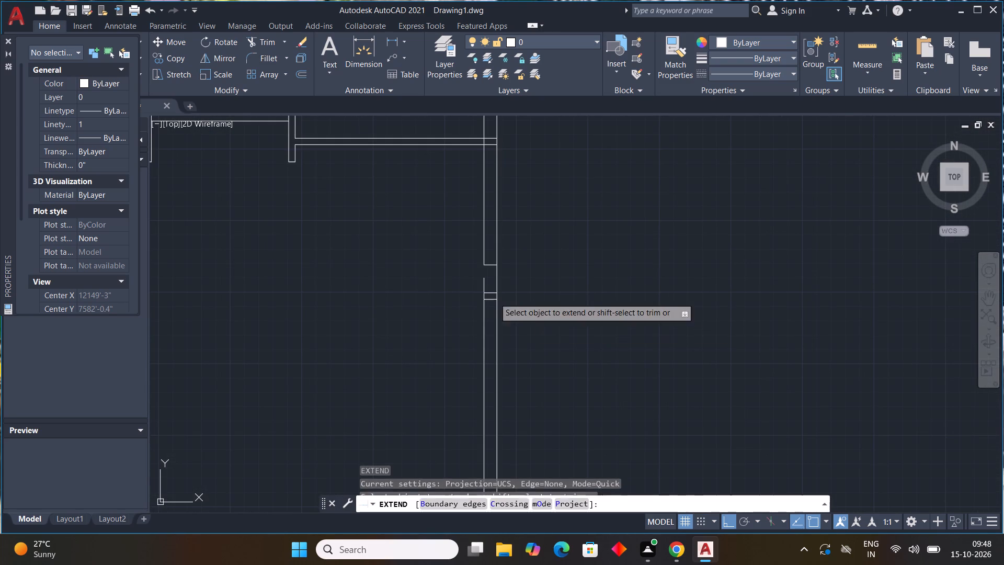
{"action": "left_click", "coordinate": [484, 259]}
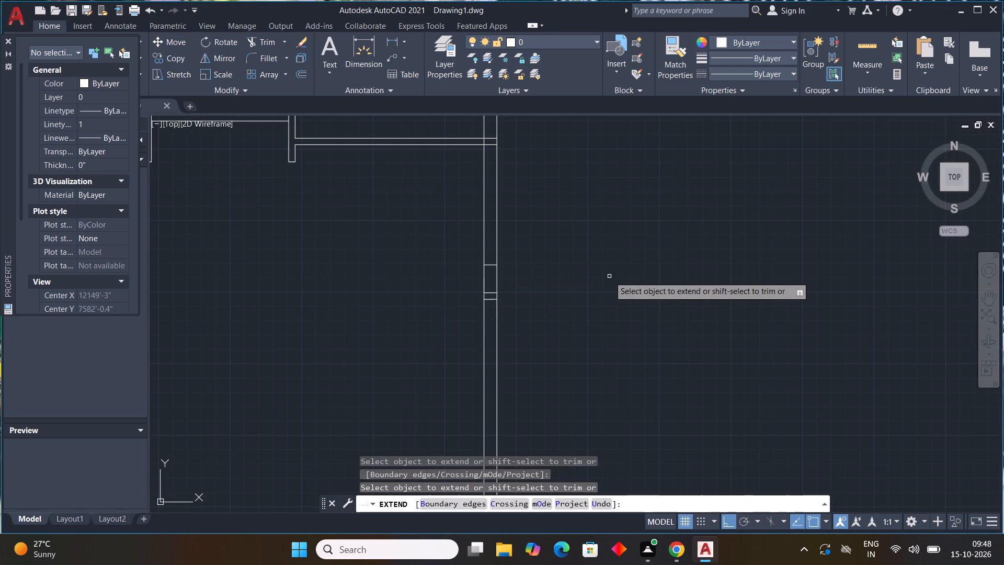
{"action": "key", "text": "Escape"}
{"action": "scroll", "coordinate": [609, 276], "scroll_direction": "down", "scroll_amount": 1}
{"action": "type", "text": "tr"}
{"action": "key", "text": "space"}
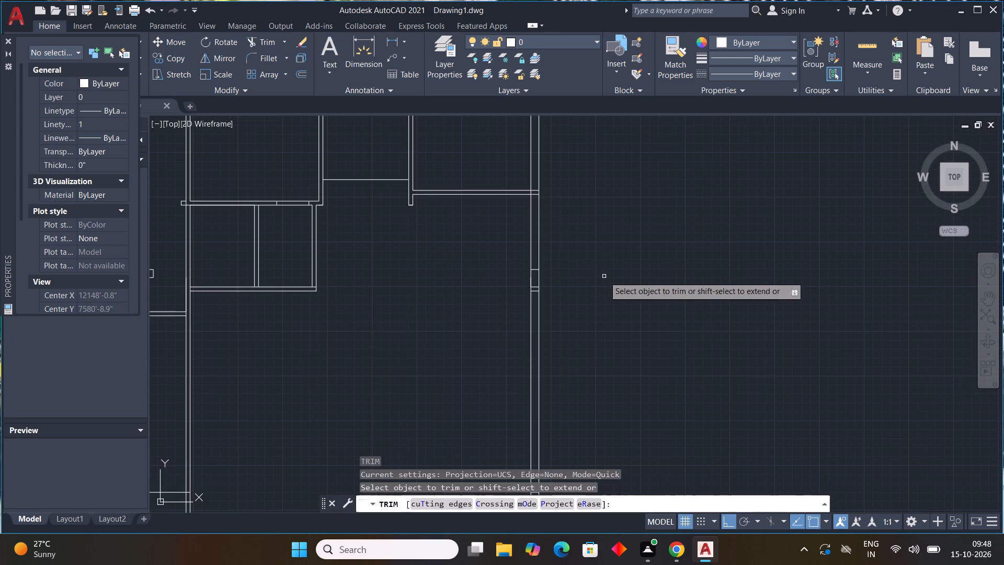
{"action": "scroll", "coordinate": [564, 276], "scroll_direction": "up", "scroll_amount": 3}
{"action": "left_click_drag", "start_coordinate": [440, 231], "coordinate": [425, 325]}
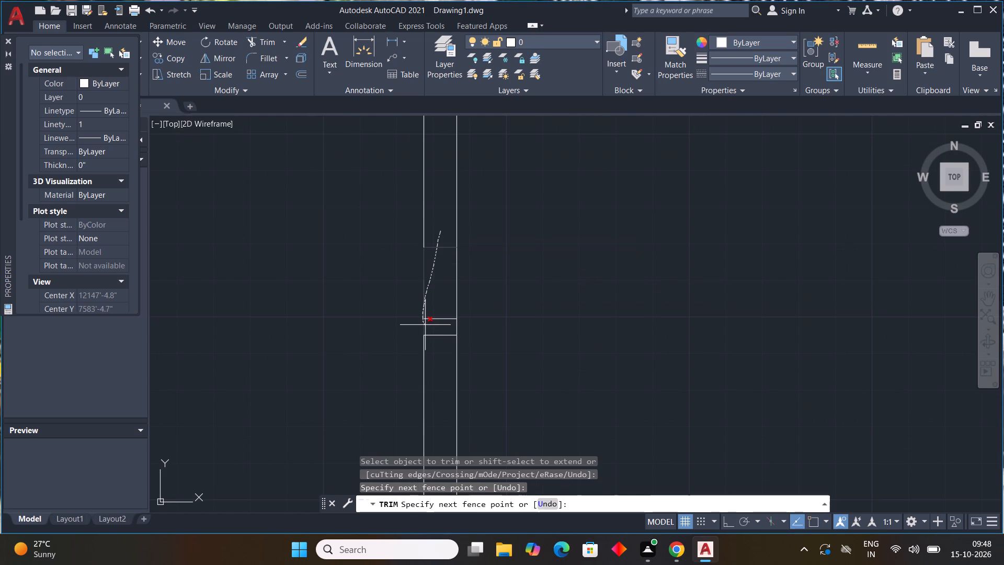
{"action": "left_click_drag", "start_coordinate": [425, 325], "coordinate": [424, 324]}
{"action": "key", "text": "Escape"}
Trim away the leftover short lines crossing the east outer wall between its two faces.
{"action": "key", "text": "t"}
{"action": "type", "text": "r"}
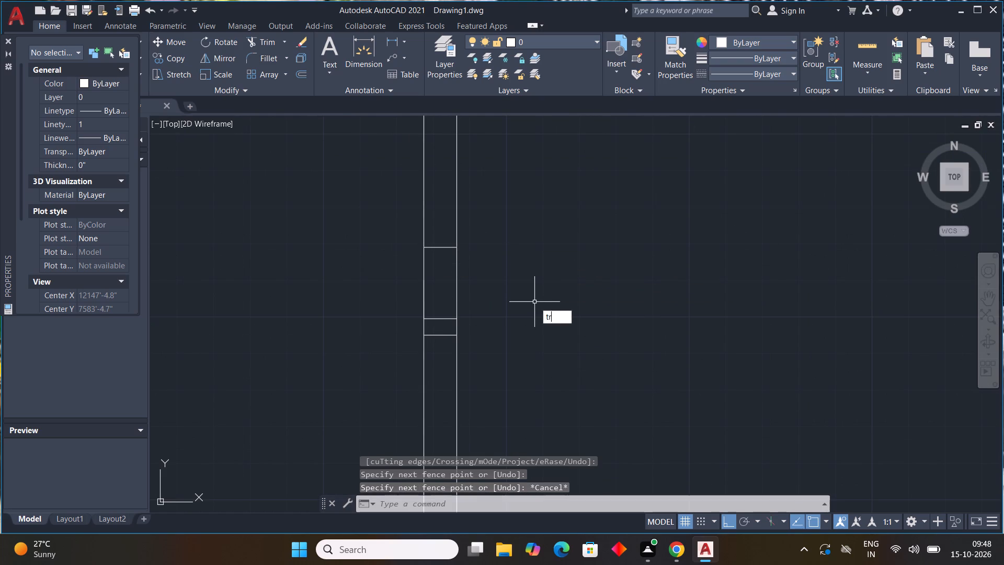
{"action": "key", "text": "space"}
{"action": "left_click_drag", "start_coordinate": [446, 237], "coordinate": [444, 328]}
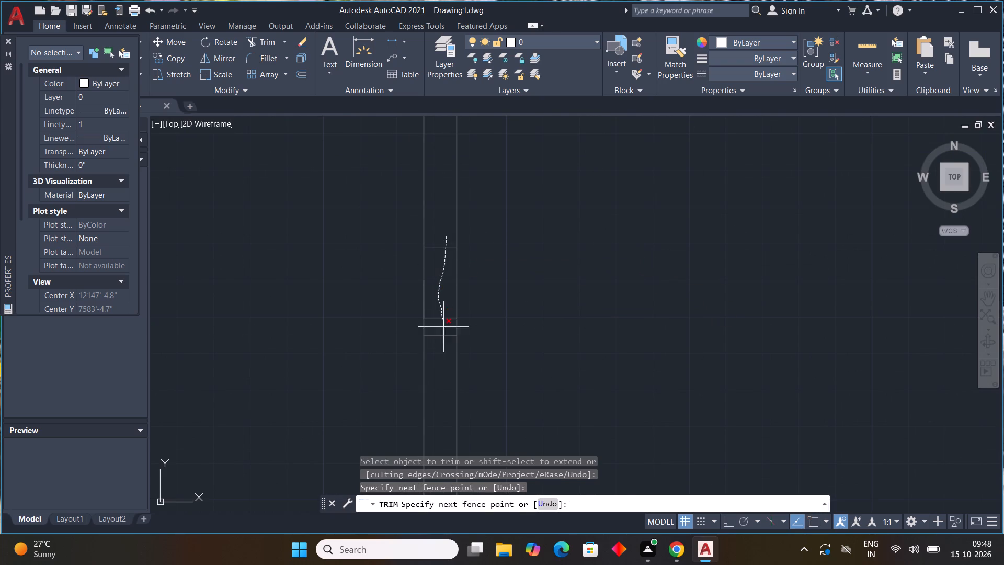
{"action": "left_click_drag", "start_coordinate": [444, 328], "coordinate": [447, 365]}
{"action": "key", "text": "Escape"}
{"action": "key", "text": "Escape"}
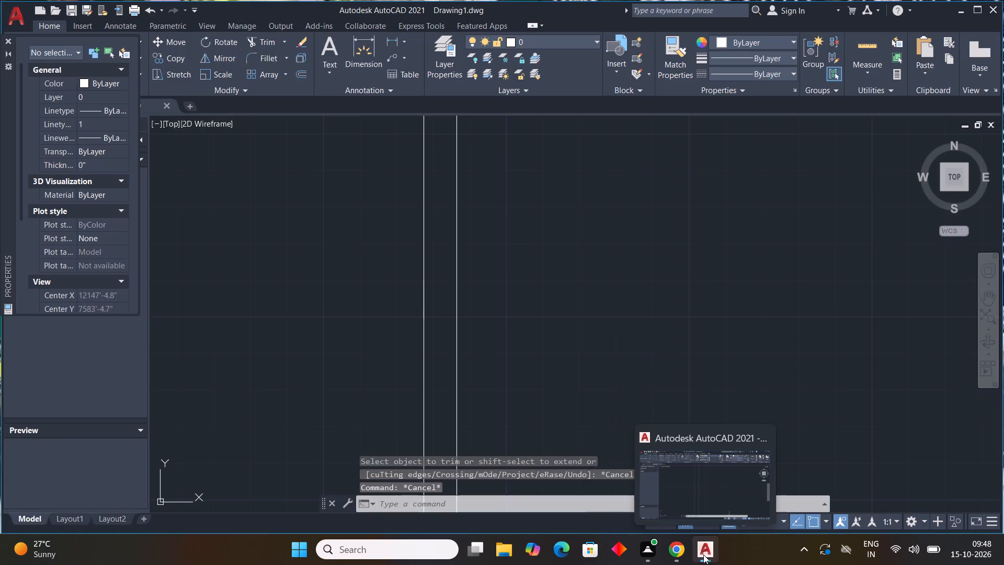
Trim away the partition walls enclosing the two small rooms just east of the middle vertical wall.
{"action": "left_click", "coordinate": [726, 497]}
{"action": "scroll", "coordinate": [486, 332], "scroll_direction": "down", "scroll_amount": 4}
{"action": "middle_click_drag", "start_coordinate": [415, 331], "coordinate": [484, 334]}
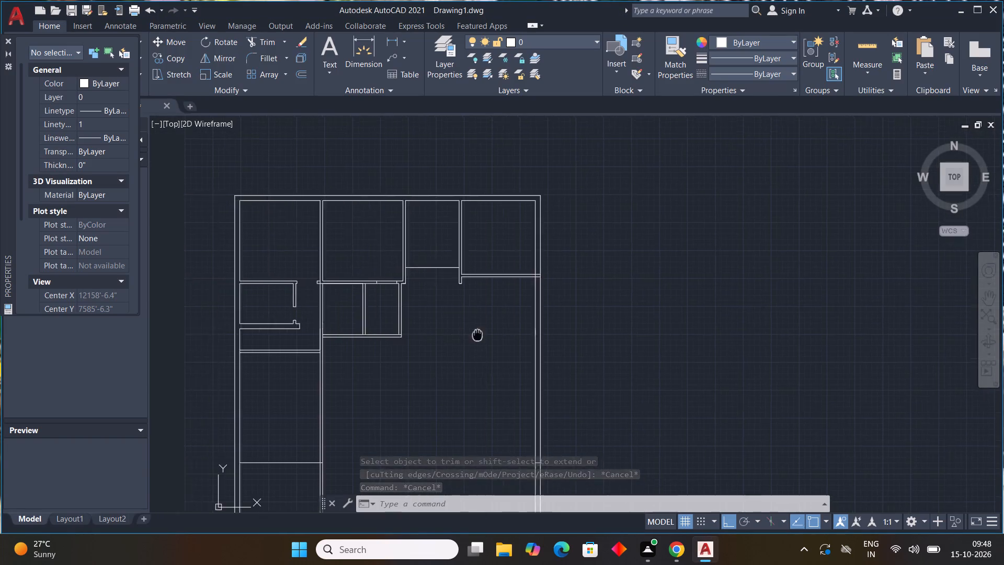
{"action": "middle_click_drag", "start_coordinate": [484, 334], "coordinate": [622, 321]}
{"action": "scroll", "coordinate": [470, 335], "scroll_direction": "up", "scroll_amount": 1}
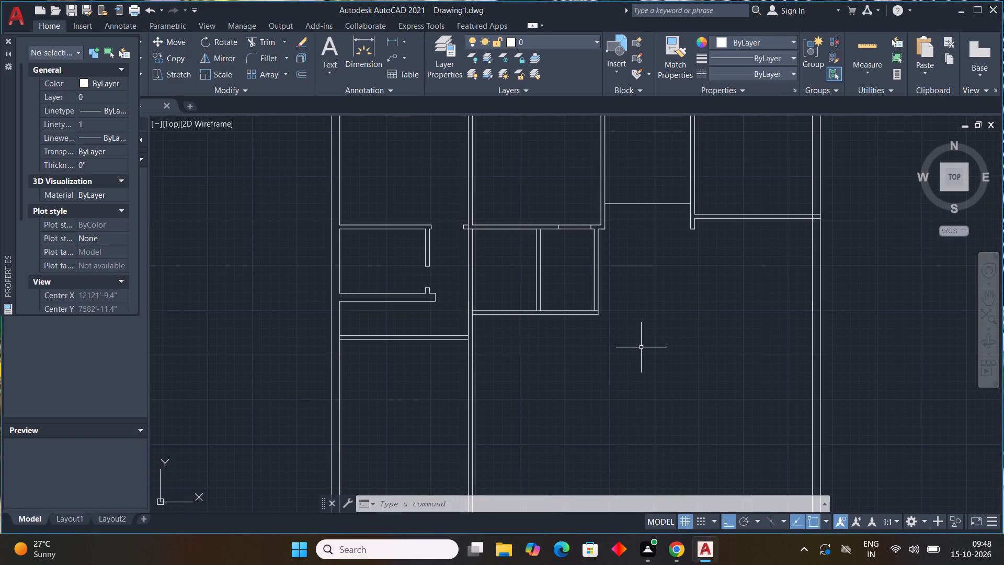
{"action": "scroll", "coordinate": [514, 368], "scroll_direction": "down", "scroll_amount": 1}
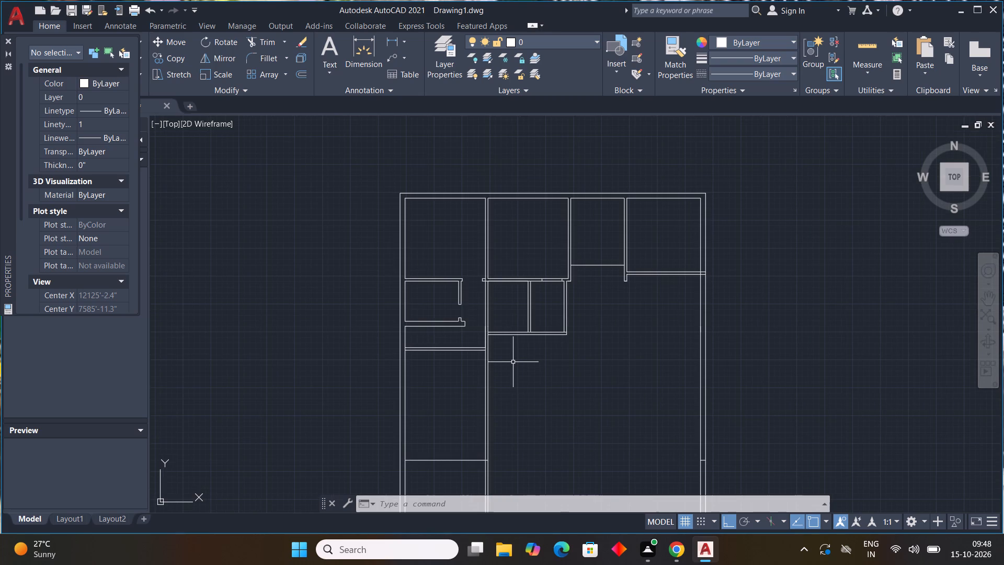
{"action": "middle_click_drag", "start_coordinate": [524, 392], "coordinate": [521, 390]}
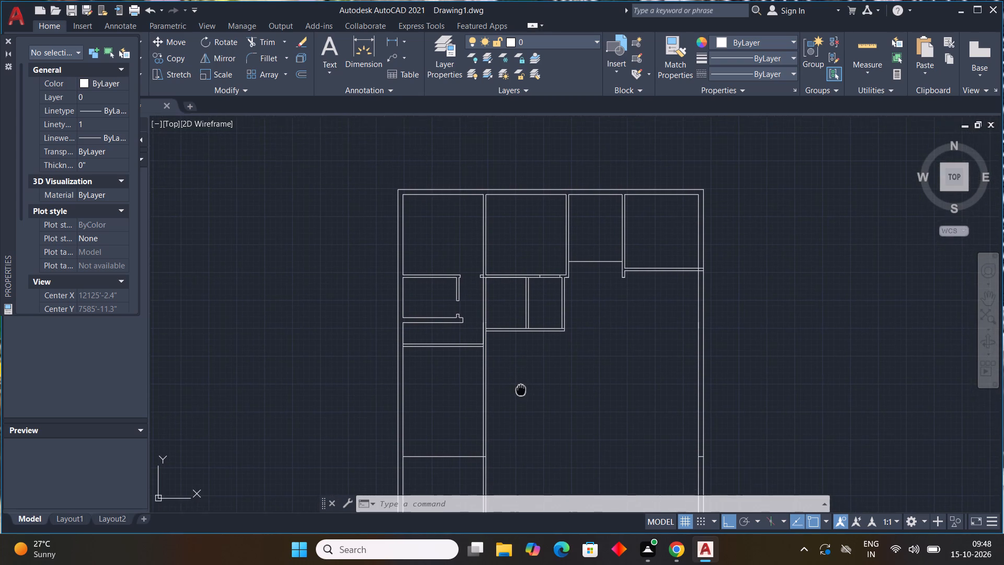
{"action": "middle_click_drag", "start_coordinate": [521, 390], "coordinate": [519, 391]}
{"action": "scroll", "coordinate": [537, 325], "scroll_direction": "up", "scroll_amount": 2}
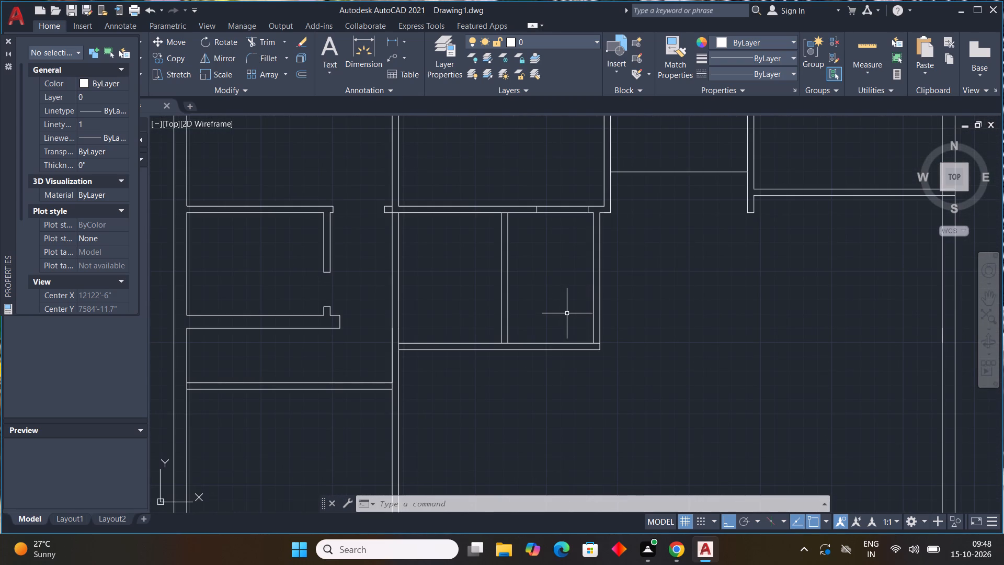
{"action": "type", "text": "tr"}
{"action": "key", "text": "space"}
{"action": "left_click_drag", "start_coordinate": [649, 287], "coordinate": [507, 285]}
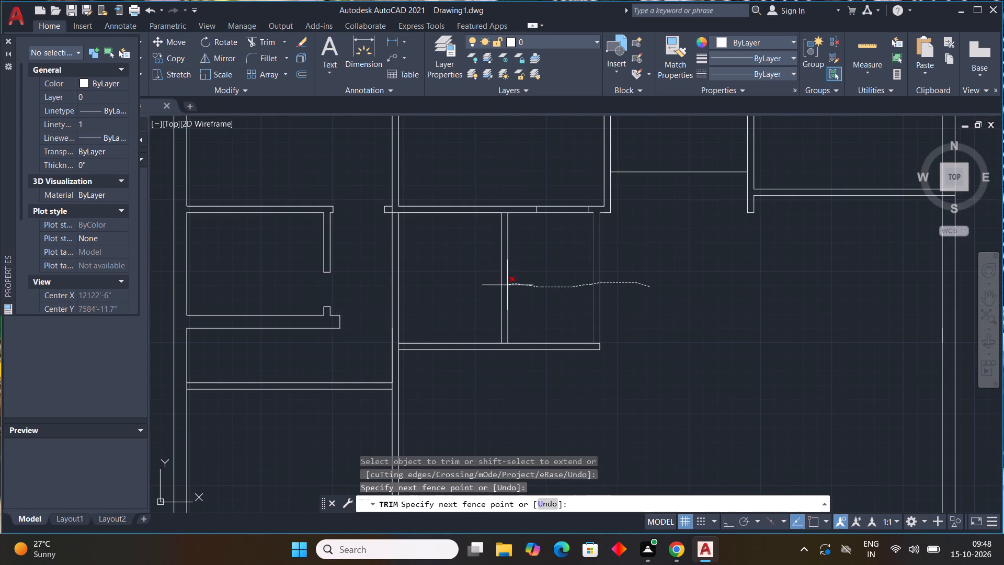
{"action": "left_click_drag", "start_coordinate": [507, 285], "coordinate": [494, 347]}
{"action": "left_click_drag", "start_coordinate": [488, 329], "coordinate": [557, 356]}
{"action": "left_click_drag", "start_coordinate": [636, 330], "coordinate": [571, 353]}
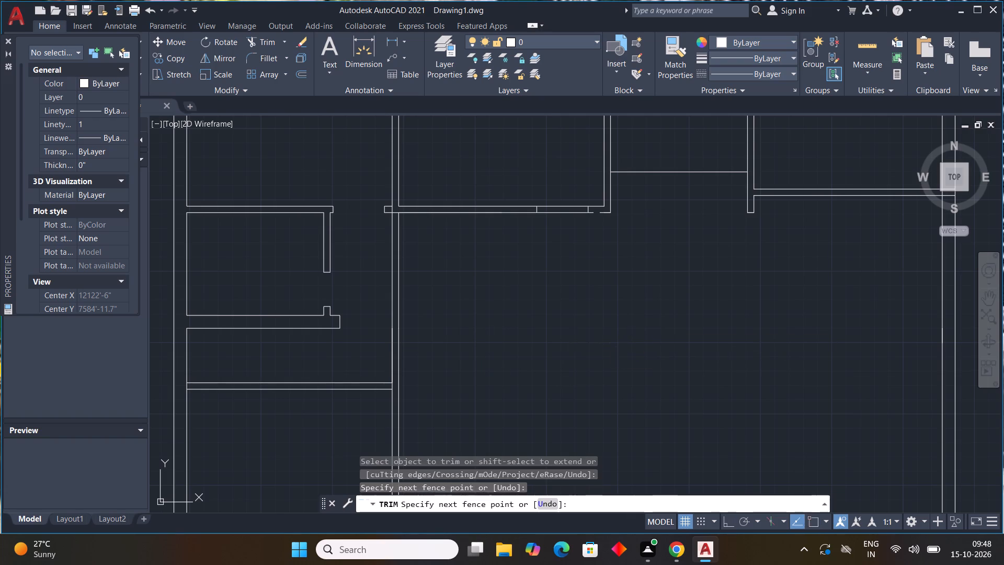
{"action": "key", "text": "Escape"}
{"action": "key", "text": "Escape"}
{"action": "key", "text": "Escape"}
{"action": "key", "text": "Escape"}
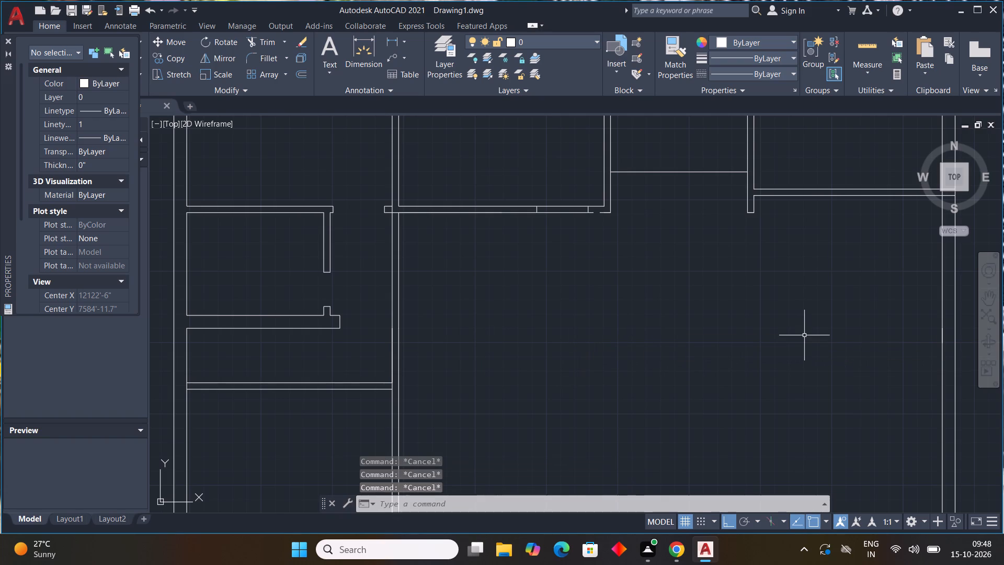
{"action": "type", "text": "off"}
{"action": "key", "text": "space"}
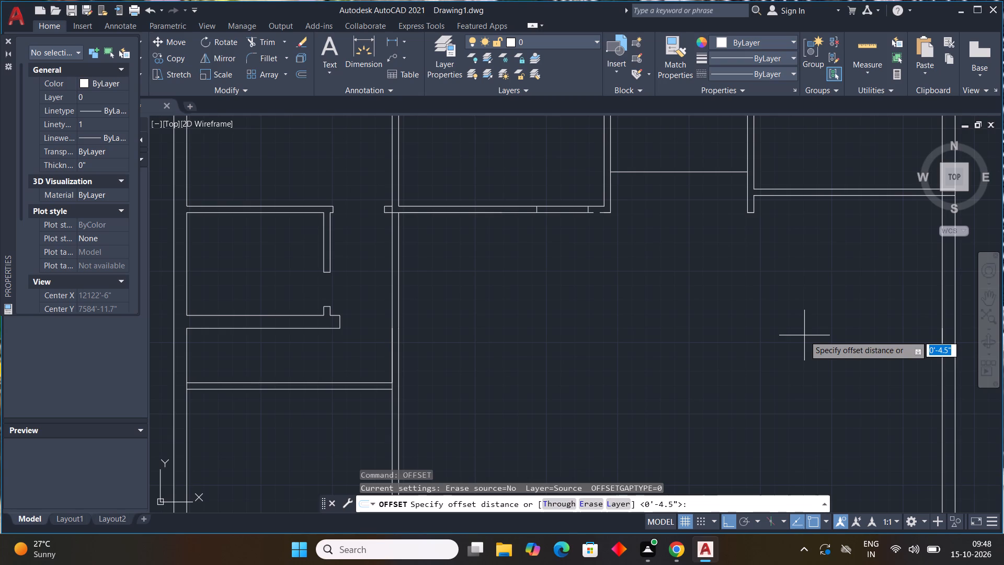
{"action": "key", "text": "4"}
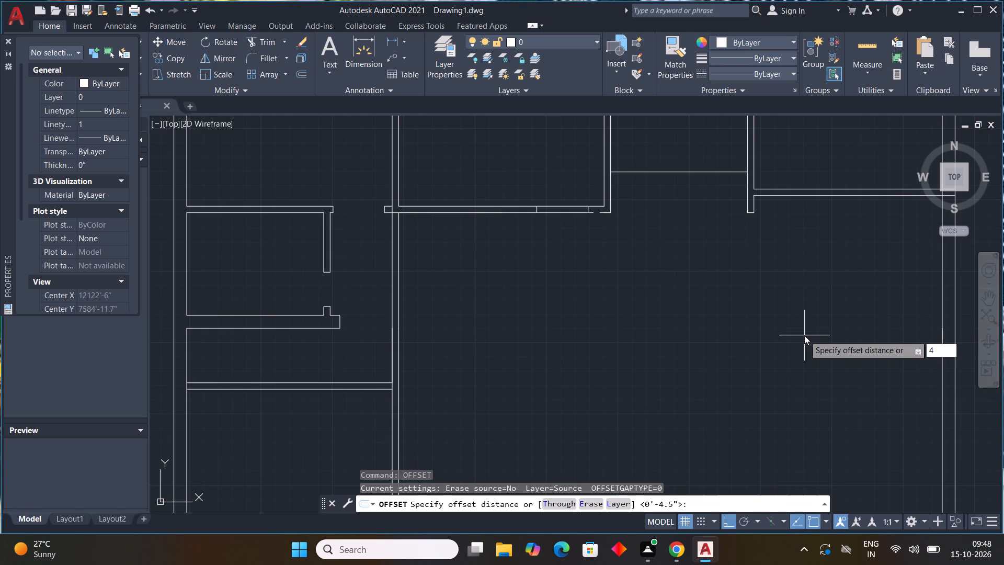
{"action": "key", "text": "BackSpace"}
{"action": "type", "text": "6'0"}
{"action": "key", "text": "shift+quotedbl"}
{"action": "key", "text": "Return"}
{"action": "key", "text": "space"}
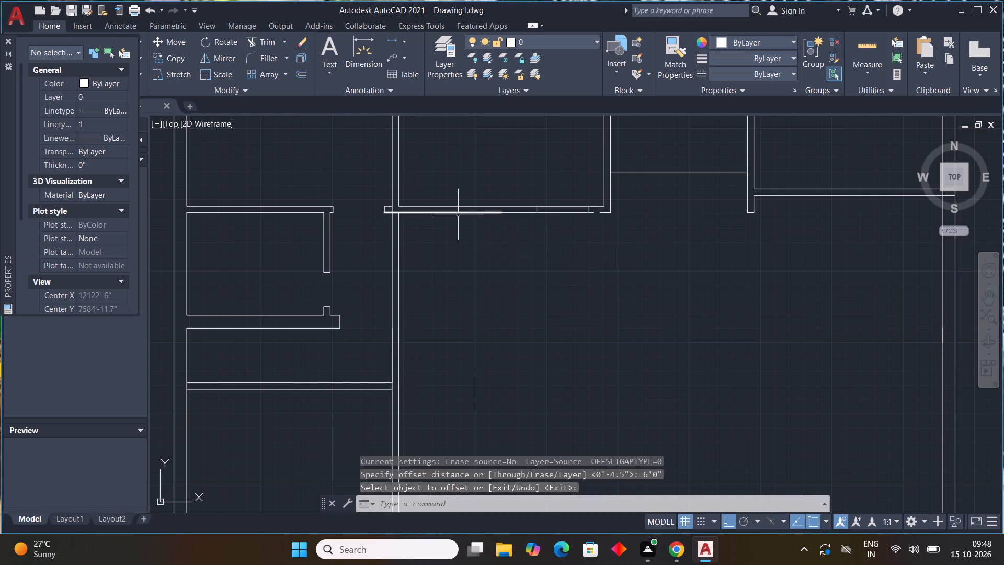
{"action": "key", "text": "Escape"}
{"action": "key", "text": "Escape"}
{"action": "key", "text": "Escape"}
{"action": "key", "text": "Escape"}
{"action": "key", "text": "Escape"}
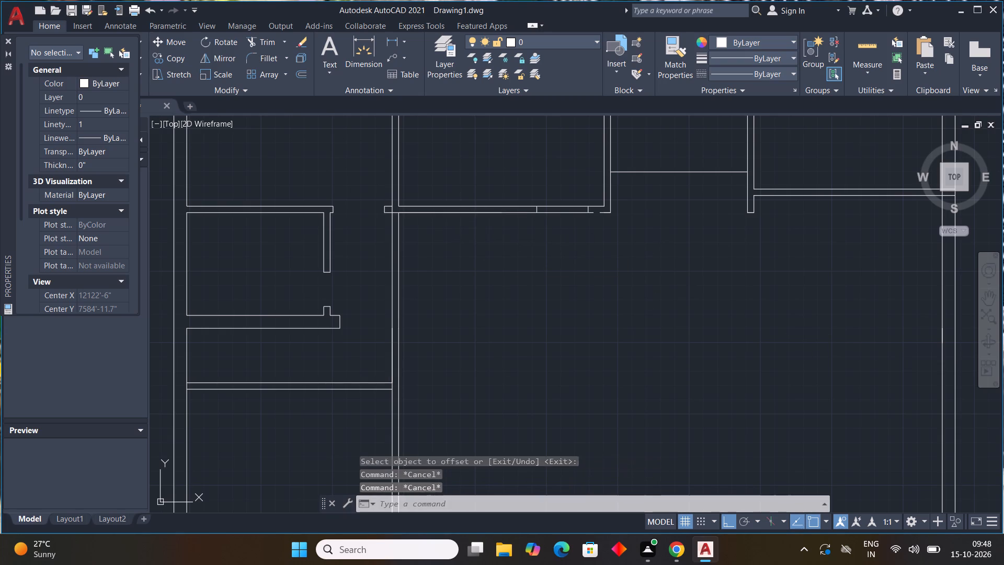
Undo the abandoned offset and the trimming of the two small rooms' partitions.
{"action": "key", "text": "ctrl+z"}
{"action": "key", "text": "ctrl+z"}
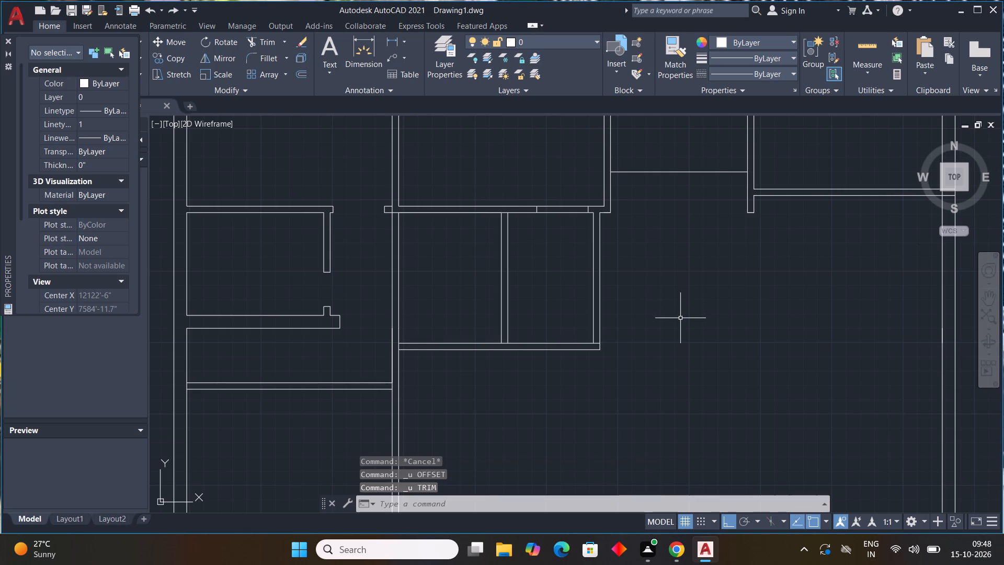
Measure the distance from the west partition's lower face down to the single horizontal line below it.
{"action": "scroll", "coordinate": [647, 331], "scroll_direction": "down", "scroll_amount": 2}
{"action": "middle_click_drag", "start_coordinate": [611, 403], "coordinate": [547, 318]}
{"action": "scroll", "coordinate": [415, 279], "scroll_direction": "up", "scroll_amount": 1}
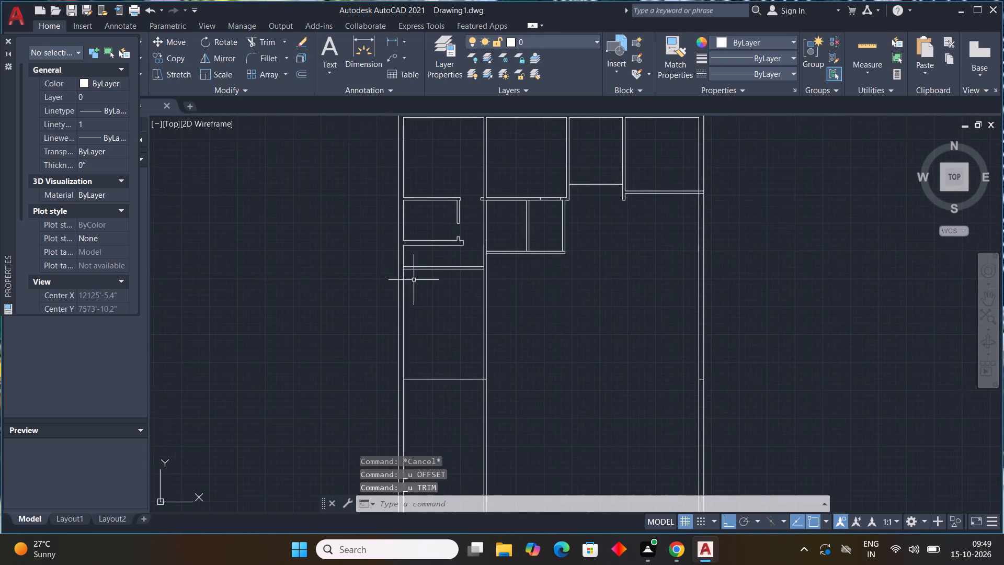
{"action": "scroll", "coordinate": [418, 277], "scroll_direction": "up", "scroll_amount": 1}
{"action": "scroll", "coordinate": [481, 239], "scroll_direction": "down", "scroll_amount": 3}
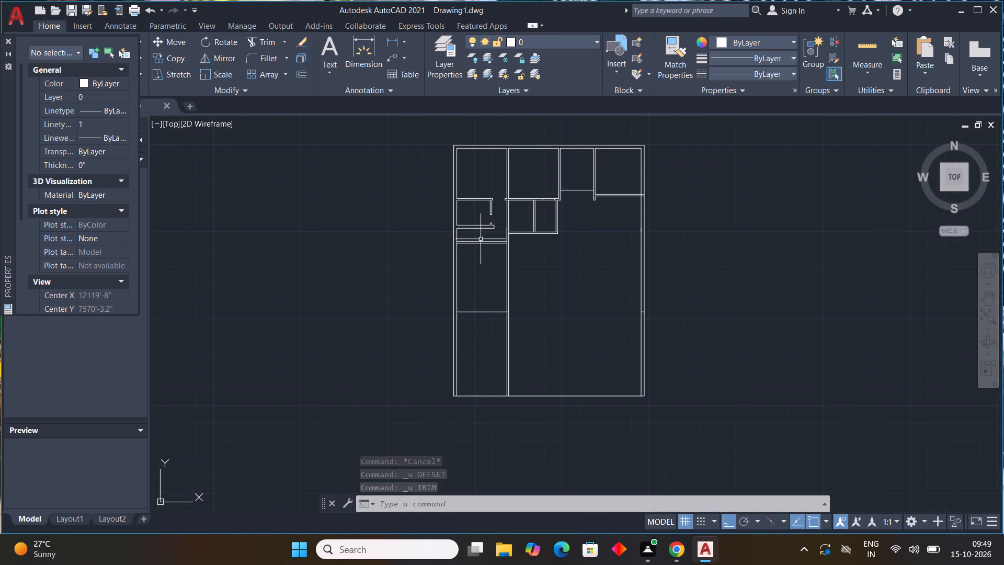
{"action": "scroll", "coordinate": [481, 239], "scroll_direction": "up", "scroll_amount": 1}
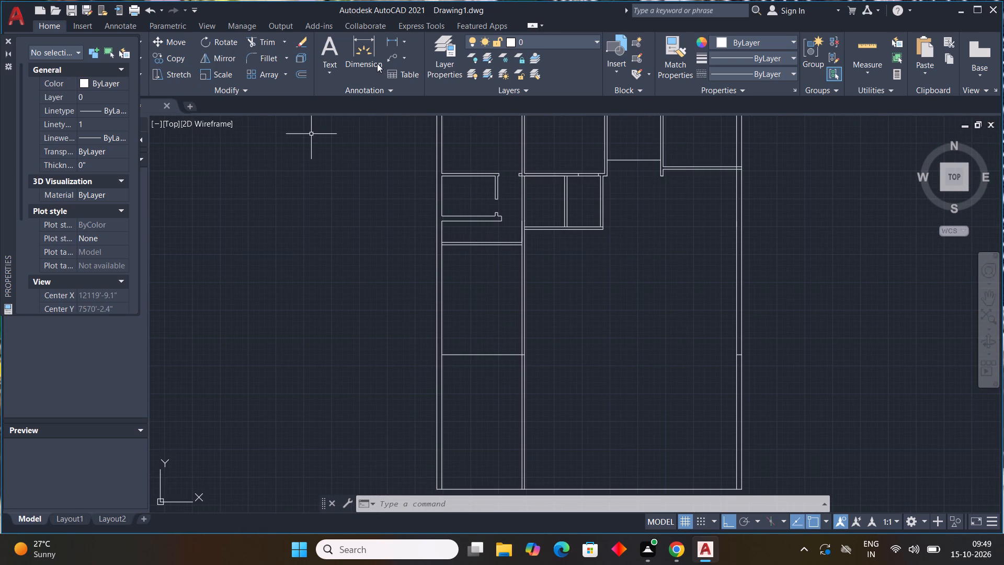
{"action": "left_click", "coordinate": [377, 63]}
{"action": "scroll", "coordinate": [461, 231], "scroll_direction": "up", "scroll_amount": 4}
{"action": "left_click", "coordinate": [330, 314]}
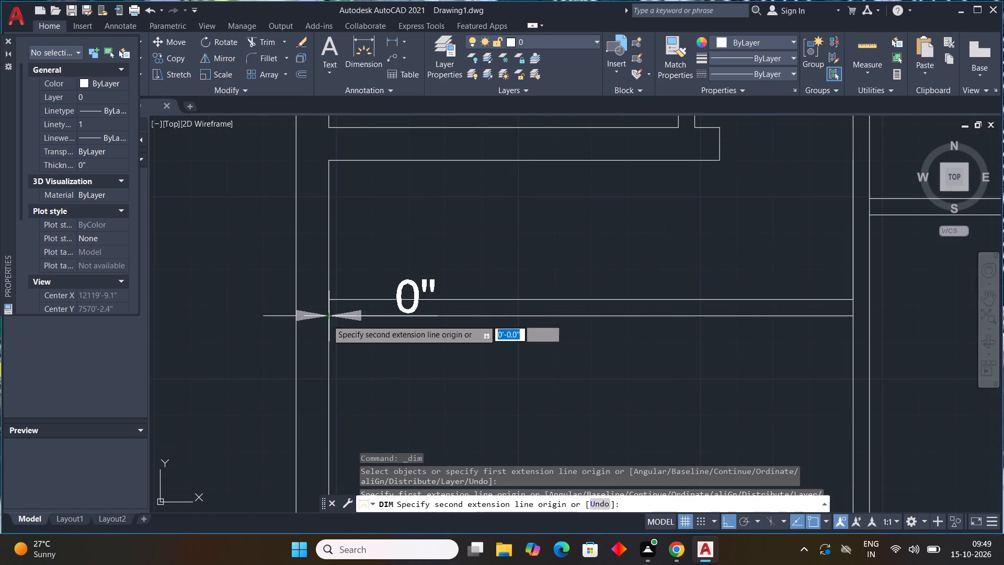
{"action": "scroll", "coordinate": [385, 387], "scroll_direction": "down", "scroll_amount": 2}
{"action": "middle_click_drag", "start_coordinate": [384, 374], "coordinate": [424, 187]}
{"action": "scroll", "coordinate": [396, 406], "scroll_direction": "down", "scroll_amount": 3}
{"action": "middle_click_drag", "start_coordinate": [400, 378], "coordinate": [404, 299]}
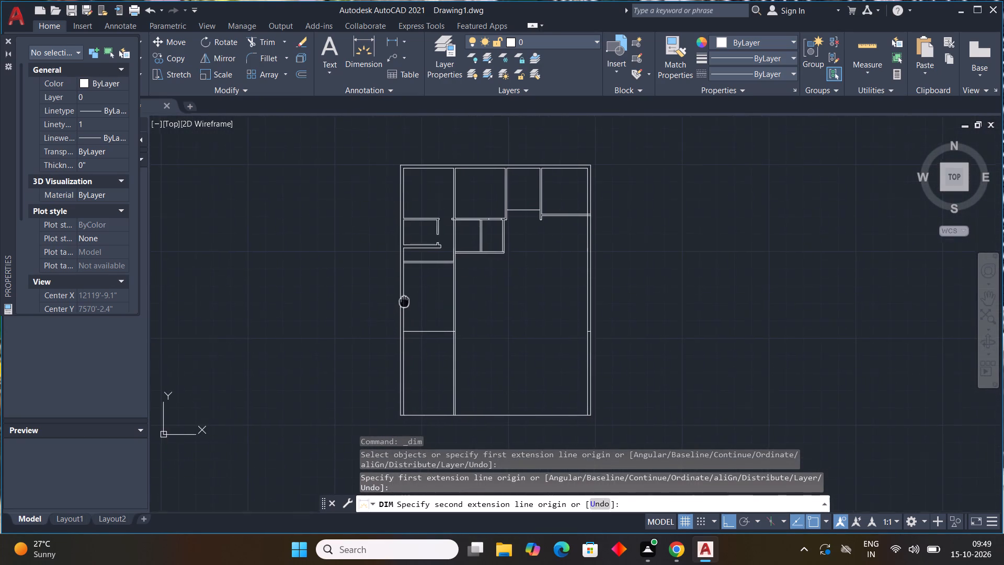
{"action": "middle_click_drag", "start_coordinate": [404, 299], "coordinate": [403, 299]}
{"action": "scroll", "coordinate": [402, 331], "scroll_direction": "up", "scroll_amount": 3}
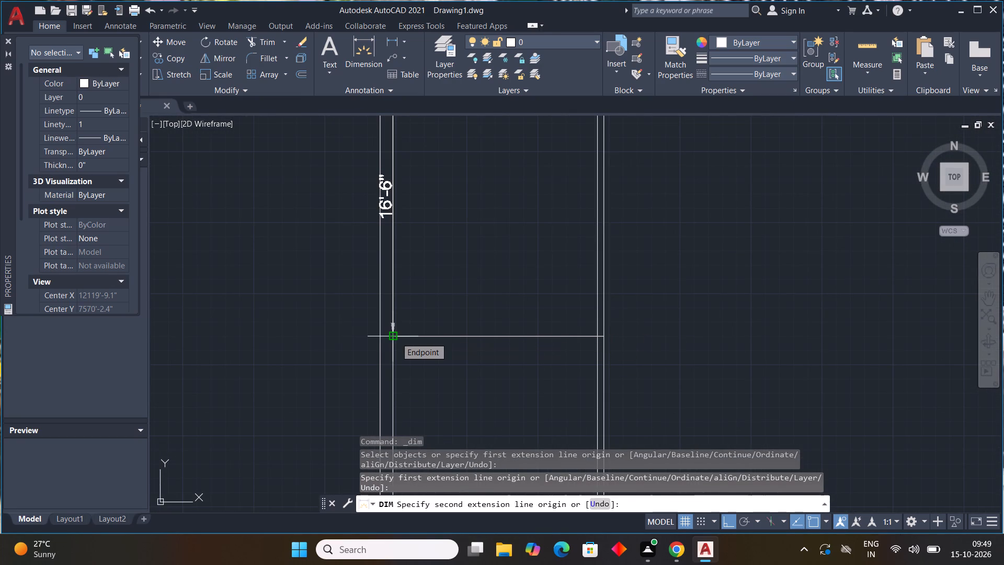
{"action": "scroll", "coordinate": [396, 337], "scroll_direction": "down", "scroll_amount": 4}
{"action": "key", "text": "Escape"}
Delete the single horizontal line dividing the long west room between the outer and middle vertical walls.
{"action": "scroll", "coordinate": [407, 339], "scroll_direction": "up", "scroll_amount": 1}
{"action": "left_click_drag", "start_coordinate": [418, 325], "coordinate": [412, 353]}
{"action": "left_click", "coordinate": [403, 355]}
{"action": "key", "text": "Delete"}
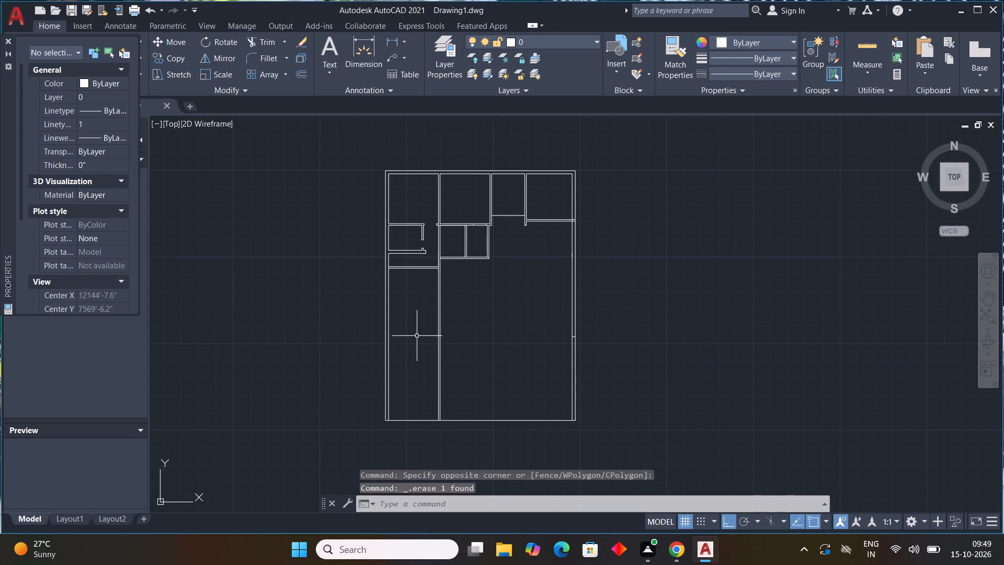
Offset the west partition's lower face 20'0" downward.
{"action": "scroll", "coordinate": [417, 332], "scroll_direction": "up", "scroll_amount": 3}
{"action": "middle_click_drag", "start_coordinate": [418, 327], "coordinate": [459, 474]}
{"action": "type", "text": "off"}
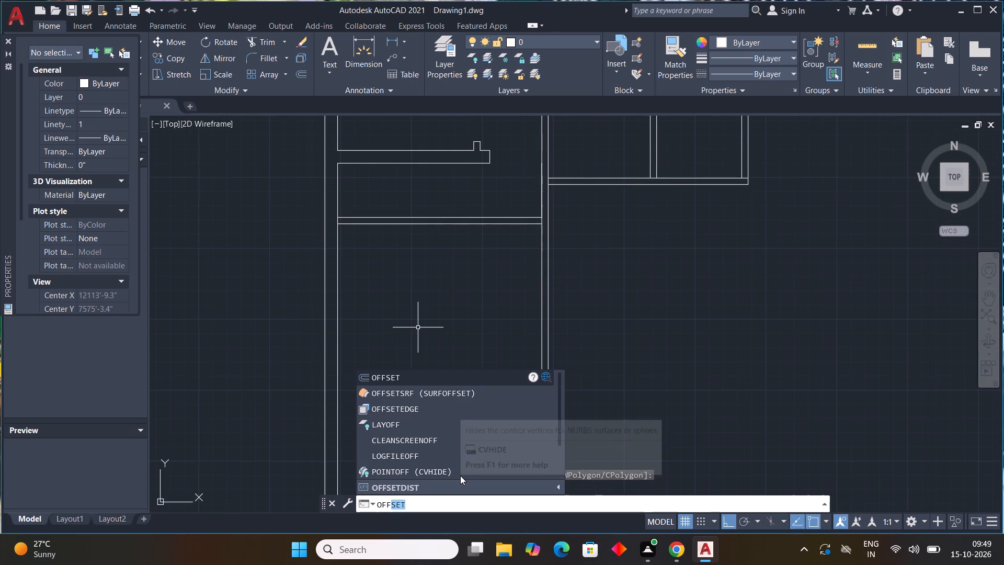
{"action": "key", "text": "space"}
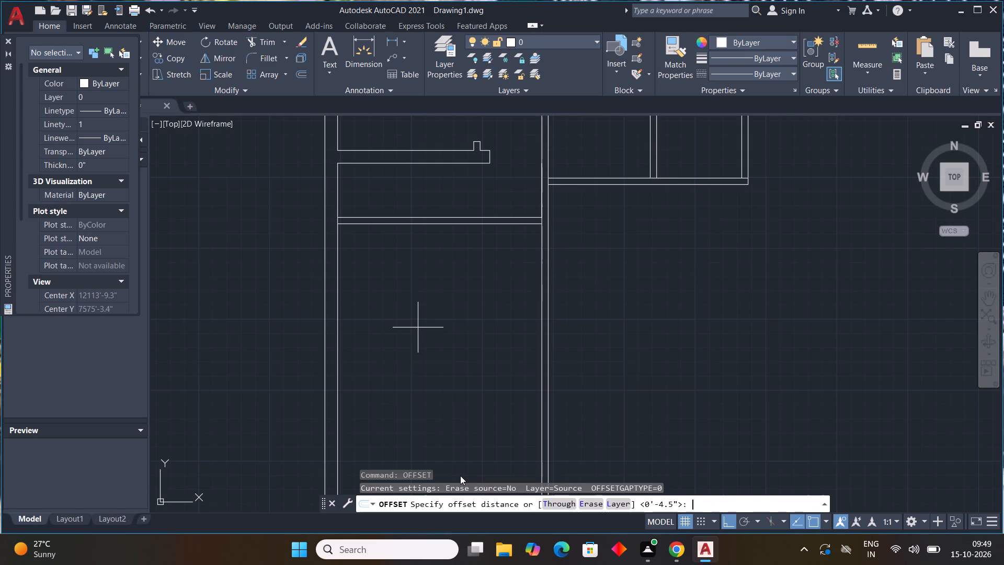
{"action": "type", "text": "20'0"}
{"action": "key", "text": "shift+quotedbl"}
{"action": "key", "text": "Return"}
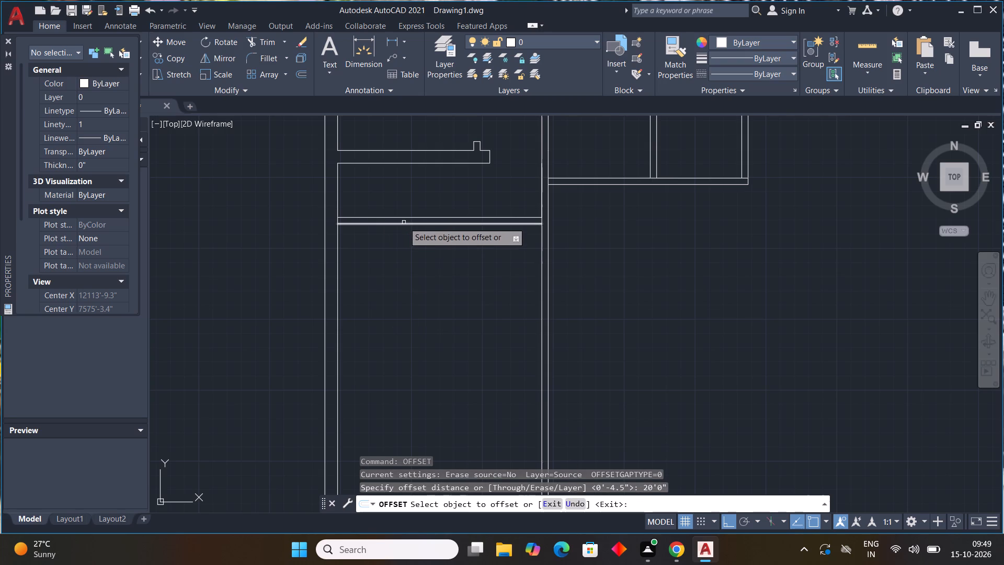
{"action": "left_click_drag", "start_coordinate": [408, 222], "coordinate": [407, 246]}
{"action": "scroll", "coordinate": [423, 332], "scroll_direction": "down", "scroll_amount": 3}
{"action": "middle_click_drag", "start_coordinate": [422, 333], "coordinate": [405, 293]}
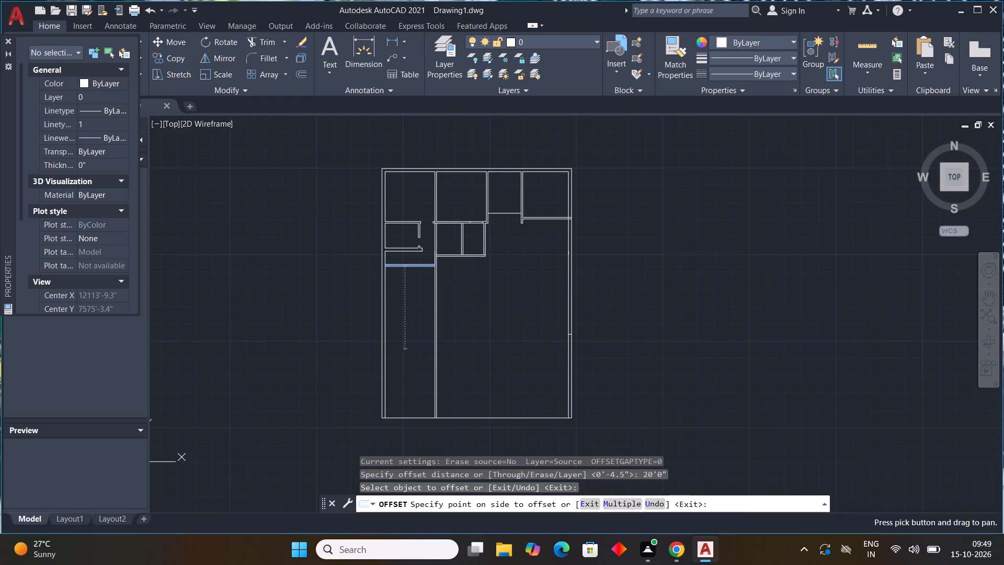
{"action": "left_click", "coordinate": [404, 340]}
{"action": "key", "text": "Escape"}
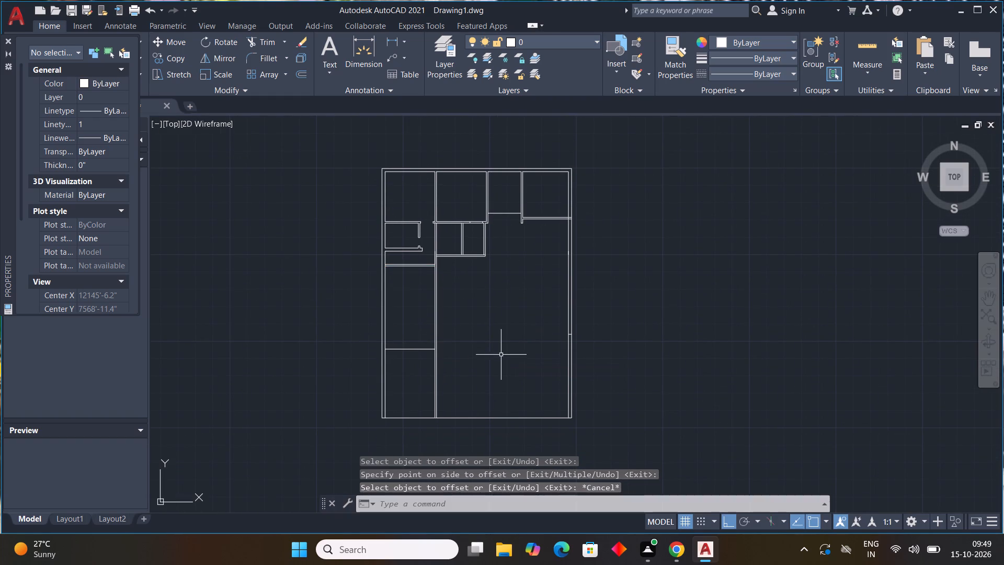
Draw a short line extending the west partition's upper face across to the far face of the middle vertical wall.
{"action": "key", "text": "Escape"}
{"action": "key", "text": "Escape"}
{"action": "key", "text": "Escape"}
{"action": "scroll", "coordinate": [457, 274], "scroll_direction": "down", "scroll_amount": 1}
{"action": "scroll", "coordinate": [457, 274], "scroll_direction": "up", "scroll_amount": 4}
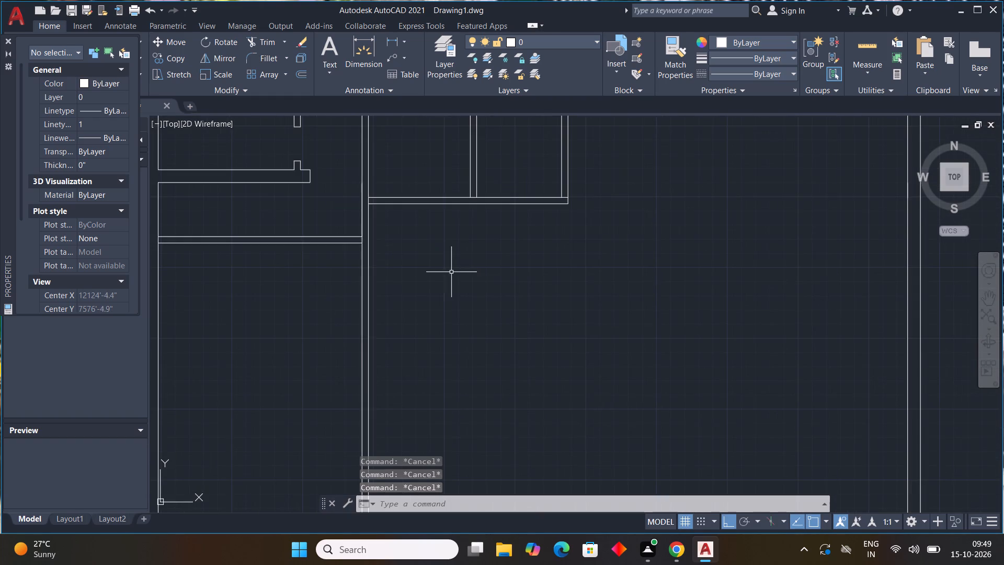
{"action": "middle_click_drag", "start_coordinate": [450, 271], "coordinate": [454, 354]}
{"action": "key", "text": "l"}
{"action": "key", "text": "space"}
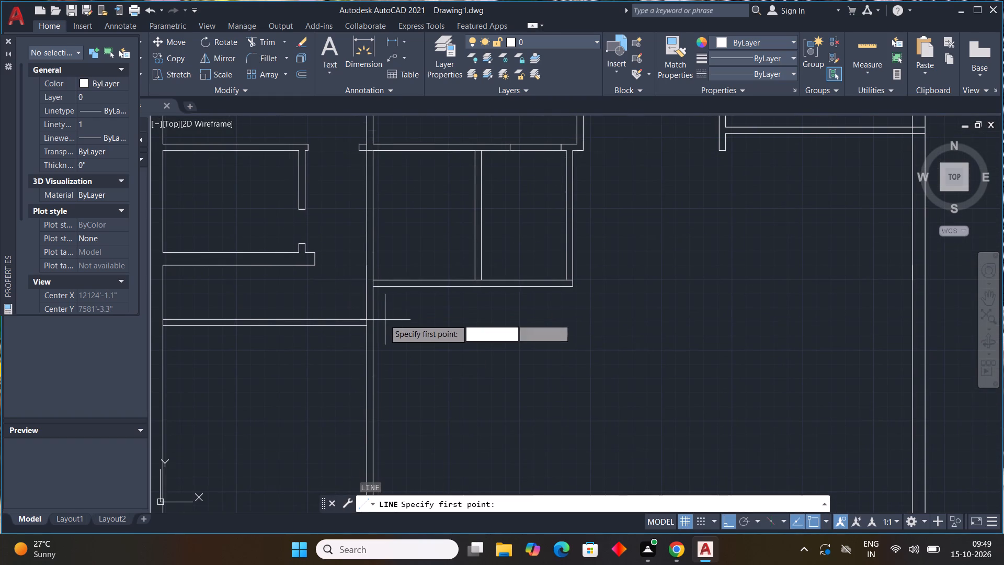
{"action": "left_click", "coordinate": [369, 319]}
{"action": "left_click", "coordinate": [377, 320]}
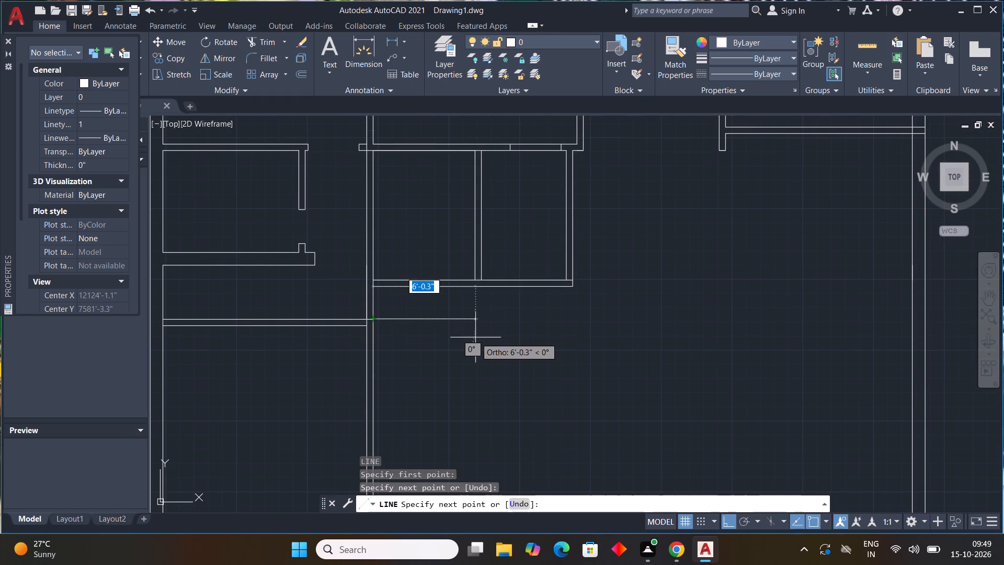
{"action": "key", "text": "Escape"}
{"action": "scroll", "coordinate": [371, 318], "scroll_direction": "up", "scroll_amount": 2}
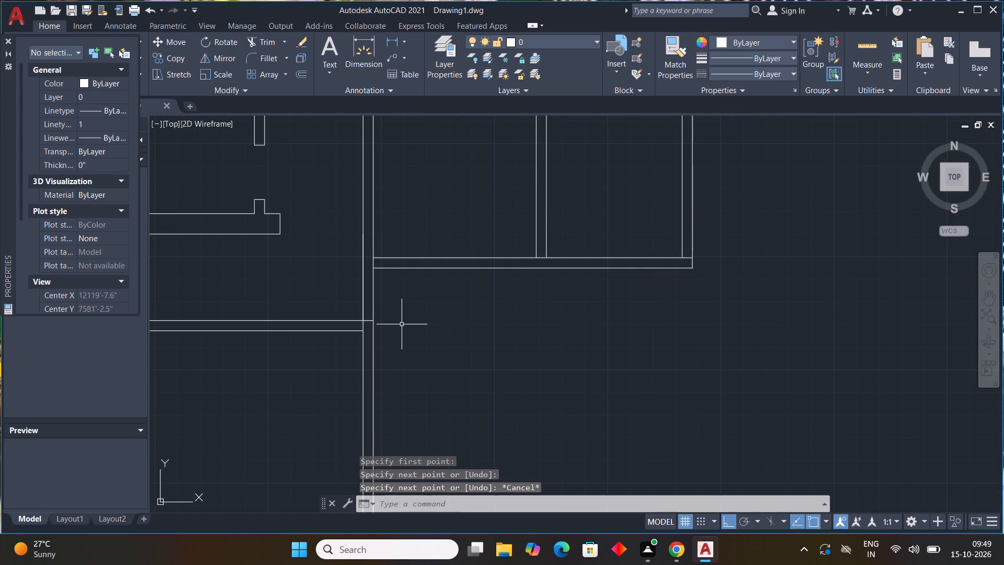
Stretch the lower face line of the two small middle rooms west to the far face of the middle vertical wall.
{"action": "scroll", "coordinate": [402, 324], "scroll_direction": "down", "scroll_amount": 1}
{"action": "left_click", "coordinate": [393, 288]}
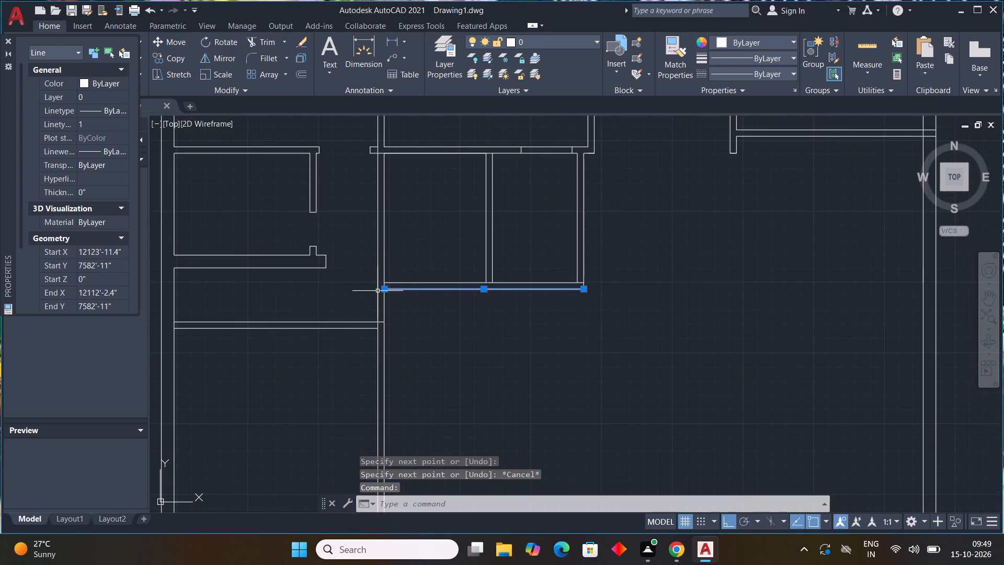
{"action": "scroll", "coordinate": [379, 291], "scroll_direction": "up", "scroll_amount": 3}
{"action": "left_click", "coordinate": [396, 279]}
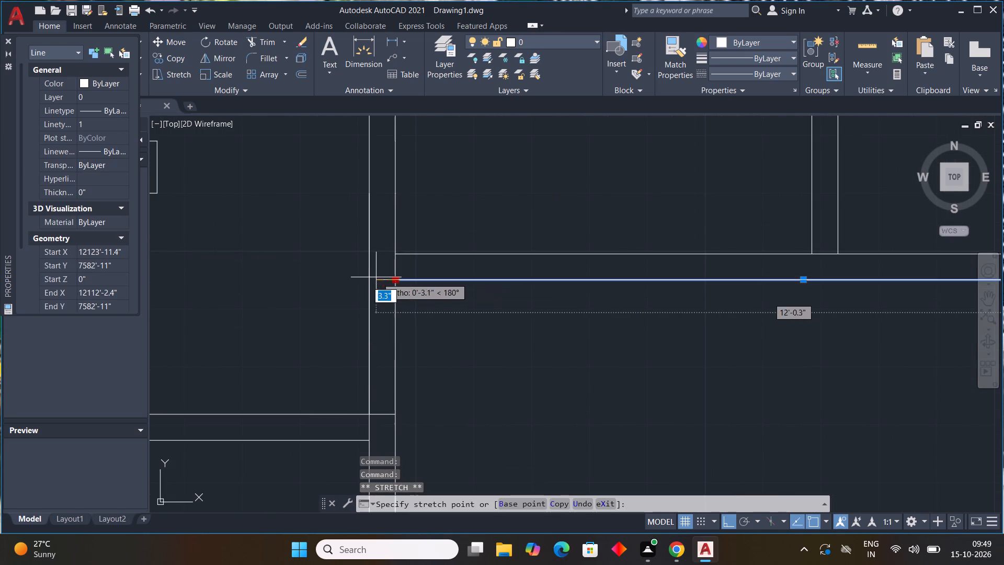
{"action": "left_click", "coordinate": [373, 276]}
{"action": "key", "text": "Escape"}
{"action": "scroll", "coordinate": [524, 331], "scroll_direction": "down", "scroll_amount": 3}
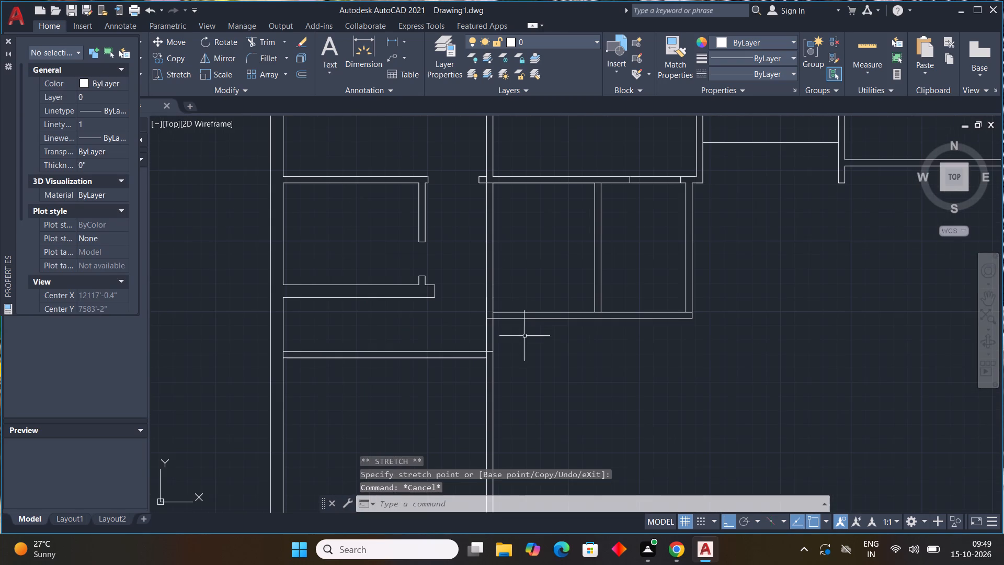
Trim the middle vertical wall between the small rooms and the west partition, and clear the small rooms' southwest corner.
{"action": "key", "text": "t"}
{"action": "key", "text": "r"}
{"action": "key", "text": "space"}
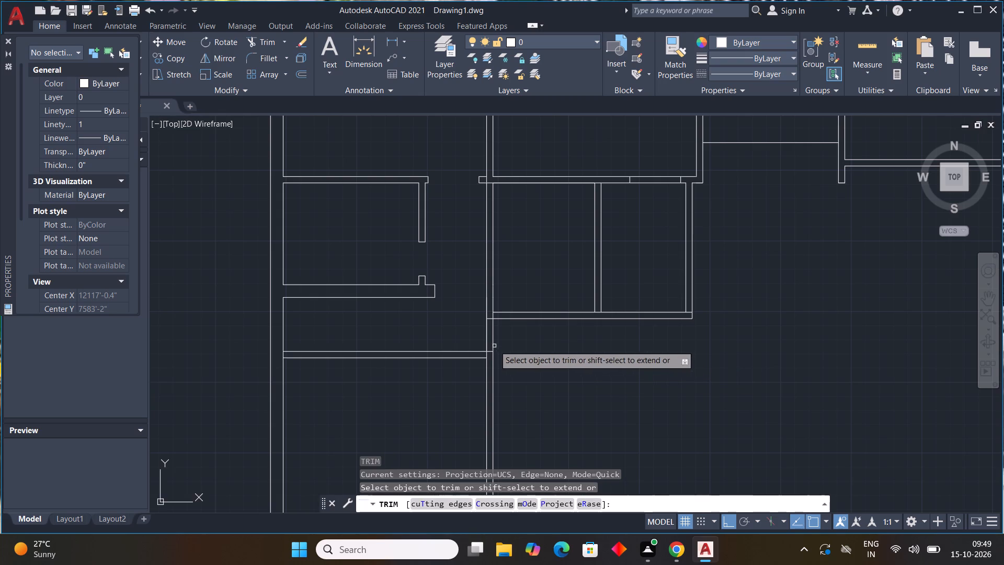
{"action": "left_click_drag", "start_coordinate": [476, 332], "coordinate": [520, 334]}
{"action": "scroll", "coordinate": [488, 321], "scroll_direction": "up", "scroll_amount": 3}
{"action": "left_click_drag", "start_coordinate": [493, 310], "coordinate": [527, 301]}
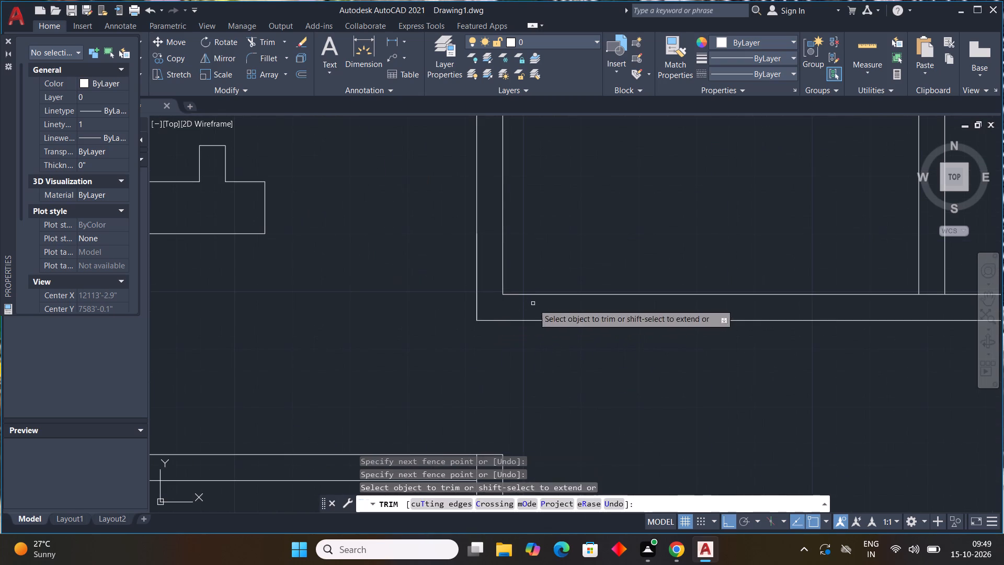
Trim the overlapping lines where the middle vertical wall crosses the small rooms' upper wall.
{"action": "scroll", "coordinate": [542, 315], "scroll_direction": "down", "scroll_amount": 4}
{"action": "scroll", "coordinate": [578, 402], "scroll_direction": "down", "scroll_amount": 1}
{"action": "middle_click_drag", "start_coordinate": [577, 404], "coordinate": [546, 519]}
{"action": "middle_click_drag", "start_coordinate": [546, 518], "coordinate": [547, 510]}
{"action": "scroll", "coordinate": [525, 348], "scroll_direction": "up", "scroll_amount": 3}
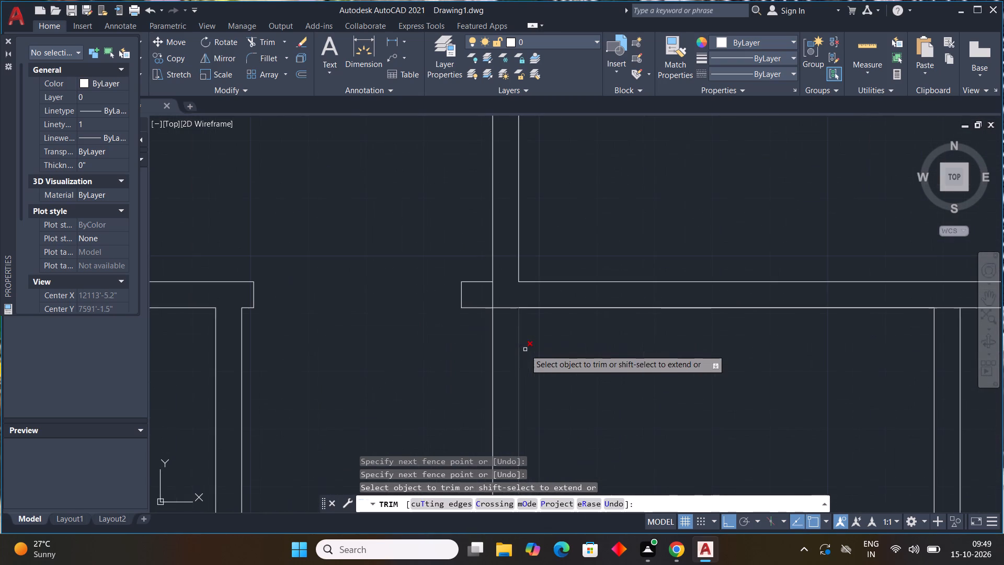
{"action": "left_click_drag", "start_coordinate": [508, 324], "coordinate": [505, 295]}
{"action": "left_click_drag", "start_coordinate": [474, 293], "coordinate": [509, 295]}
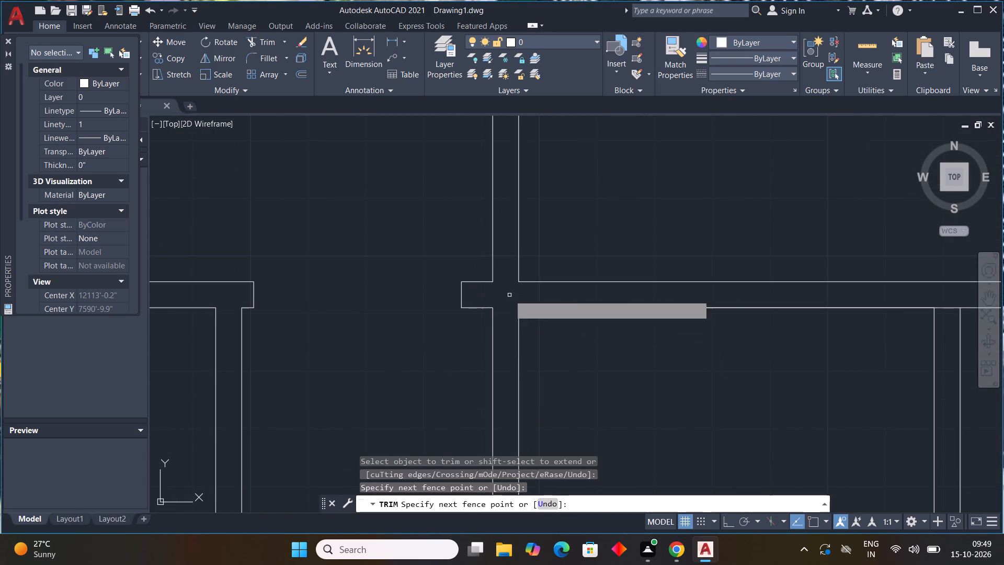
Trim the upper wall of the eastern small room between its two jamb lines to open a doorway.
{"action": "scroll", "coordinate": [509, 298], "scroll_direction": "down", "scroll_amount": 4}
{"action": "middle_click_drag", "start_coordinate": [606, 419], "coordinate": [526, 345]}
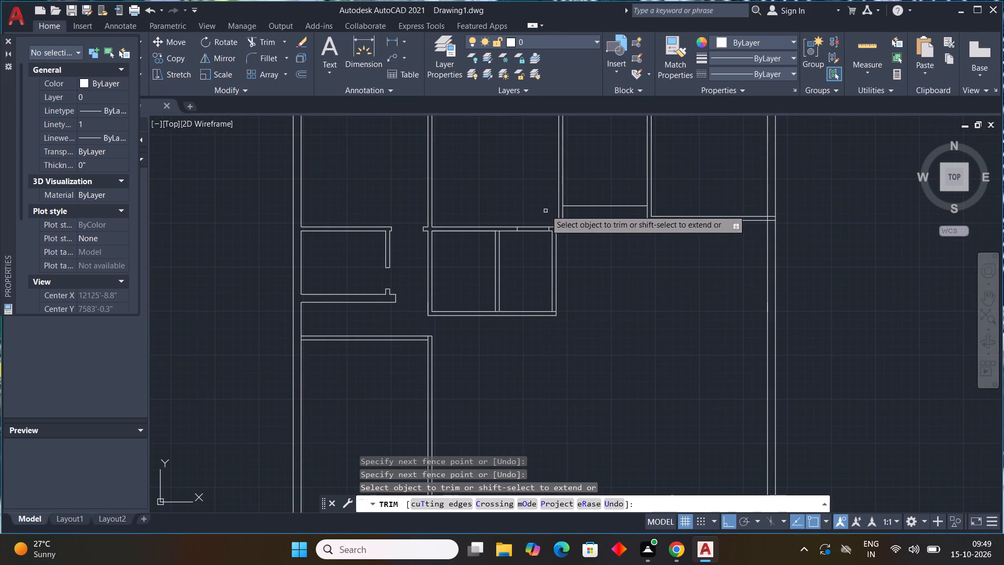
{"action": "left_click_drag", "start_coordinate": [532, 220], "coordinate": [524, 257]}
Trim the overlapping line at the corner where the west partition meets the middle vertical wall.
{"action": "middle_click_drag", "start_coordinate": [493, 386], "coordinate": [508, 345]}
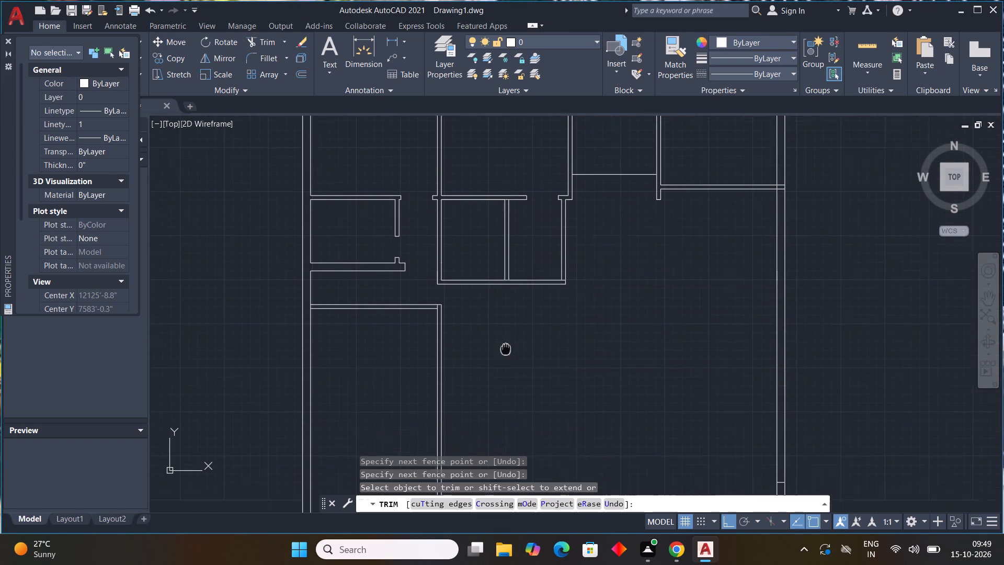
{"action": "middle_click_drag", "start_coordinate": [508, 345], "coordinate": [529, 307]}
{"action": "scroll", "coordinate": [464, 258], "scroll_direction": "up", "scroll_amount": 3}
{"action": "left_click_drag", "start_coordinate": [464, 258], "coordinate": [412, 254]}
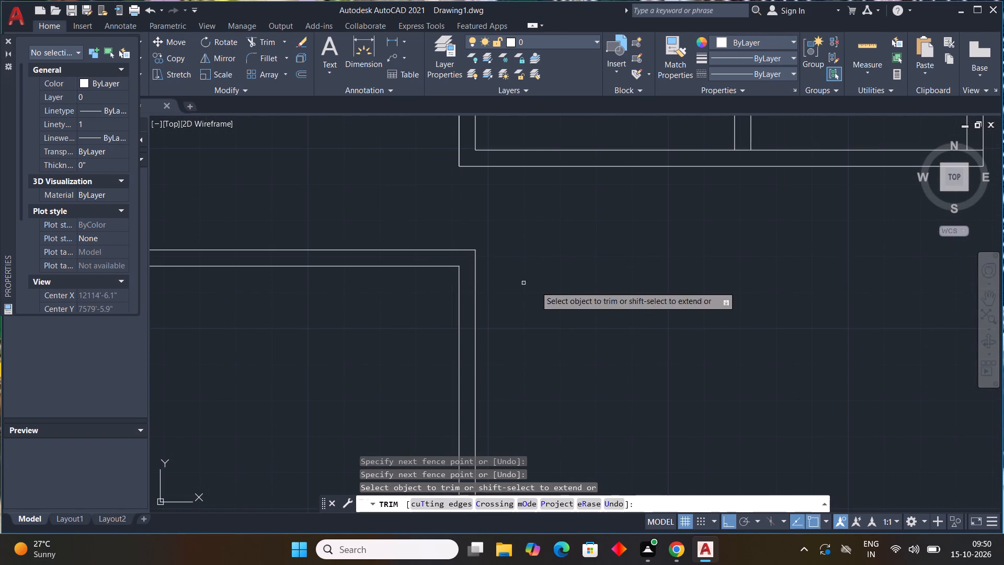
{"action": "scroll", "coordinate": [550, 290], "scroll_direction": "down", "scroll_amount": 4}
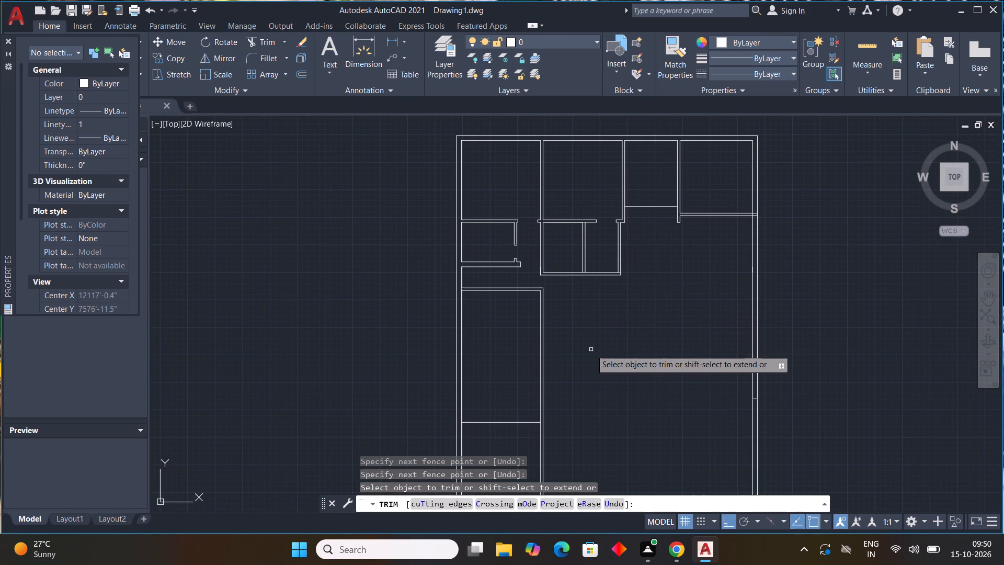
{"action": "key", "text": "Escape"}
{"action": "key", "text": "Escape"}
{"action": "key", "text": "Escape"}
{"action": "key", "text": "Escape"}
{"action": "key", "text": "Escape"}
{"action": "key", "text": "Escape"}
{"action": "key", "text": "Escape"}
{"action": "key", "text": "Escape"}
{"action": "key", "text": "Escape"}
{"action": "key", "text": "Escape"}
{"action": "key", "text": "Escape"}
{"action": "key", "text": "Escape"}
{"action": "key", "text": "Escape"}
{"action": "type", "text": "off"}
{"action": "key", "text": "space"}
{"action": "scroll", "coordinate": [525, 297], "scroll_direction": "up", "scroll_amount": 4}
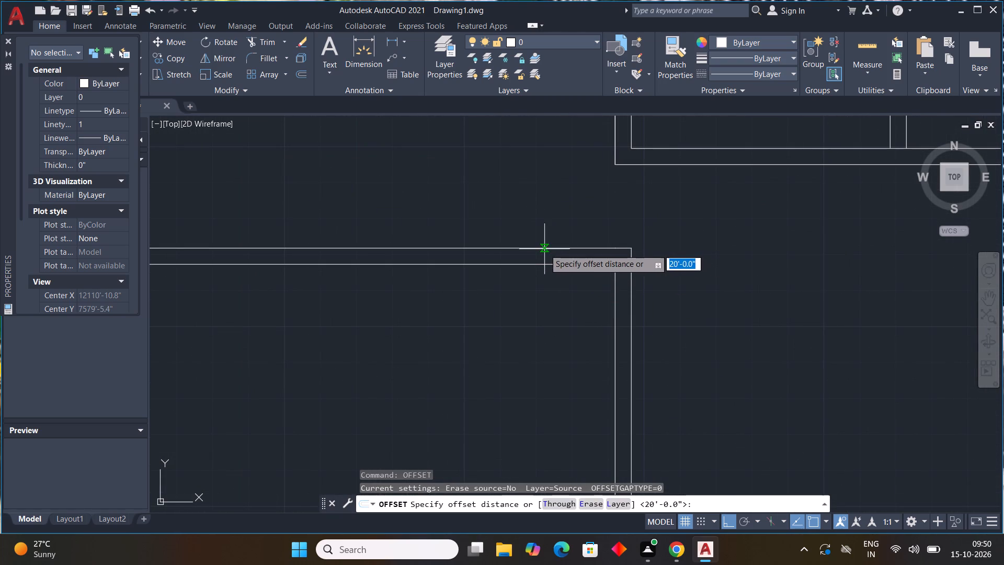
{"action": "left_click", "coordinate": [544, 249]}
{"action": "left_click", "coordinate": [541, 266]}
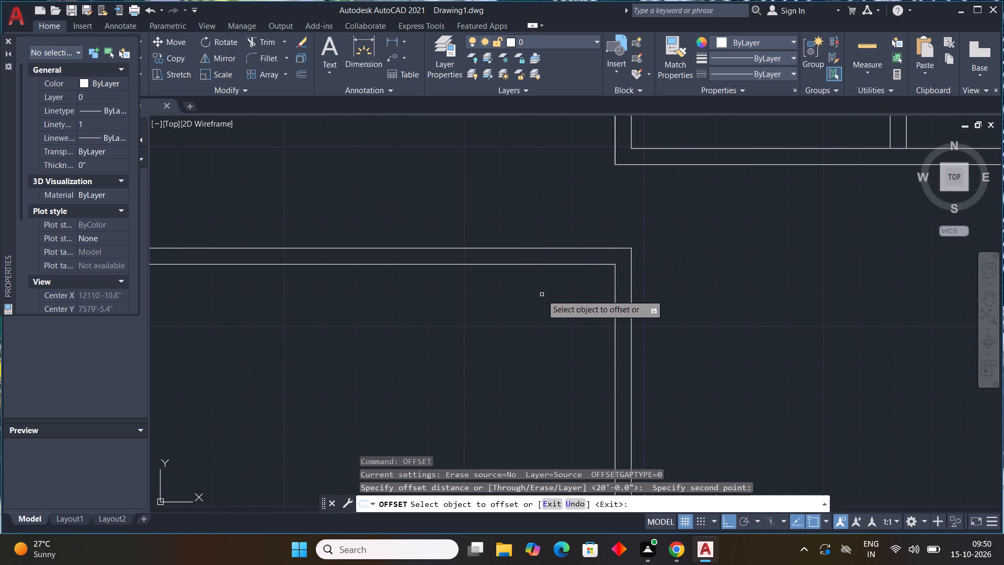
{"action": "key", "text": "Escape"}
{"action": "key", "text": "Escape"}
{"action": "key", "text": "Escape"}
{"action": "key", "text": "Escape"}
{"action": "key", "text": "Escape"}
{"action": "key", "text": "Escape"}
Draw a door jamb line across the west partition's thickness near its east end.
{"action": "key", "text": "l"}
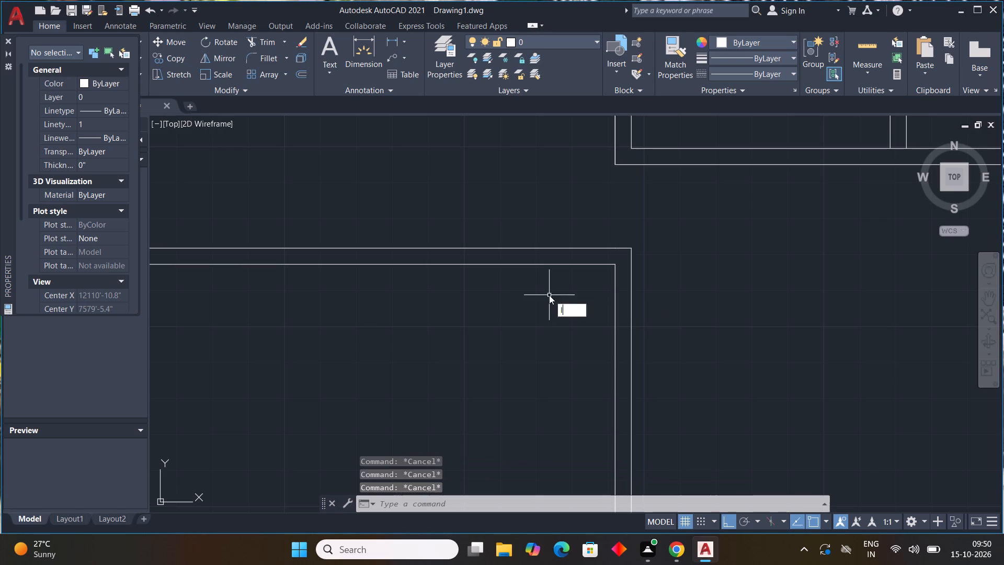
{"action": "key", "text": "space"}
{"action": "left_click_drag", "start_coordinate": [533, 249], "coordinate": [535, 259]}
{"action": "left_click", "coordinate": [537, 265]}
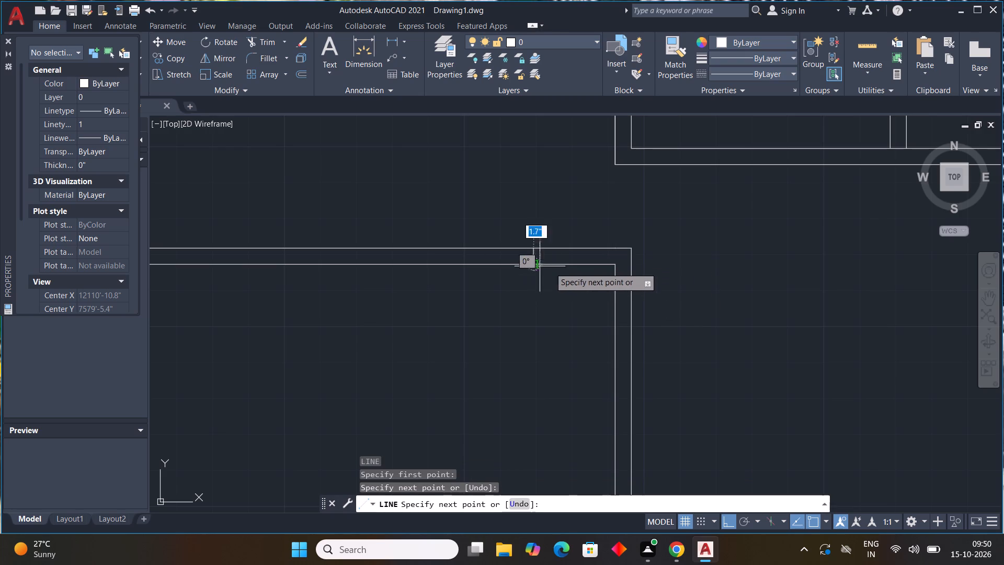
{"action": "key", "text": "Escape"}
Offset the west partition's jamb line 3' westward.
{"action": "type", "text": "offf"}
{"action": "key", "text": "BackSpace"}
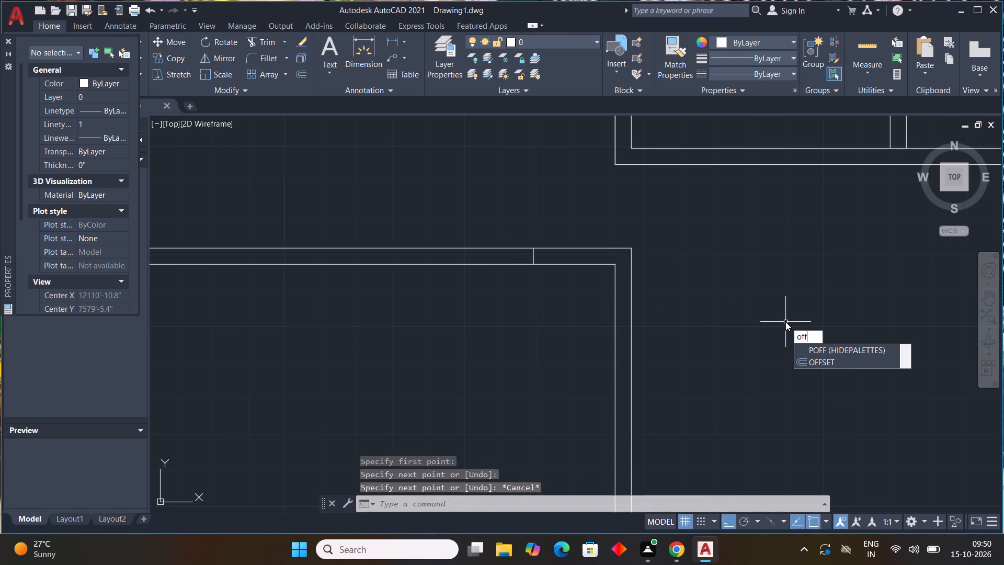
{"action": "key", "text": "space"}
{"action": "key", "text": "Escape"}
{"action": "key", "text": "Escape"}
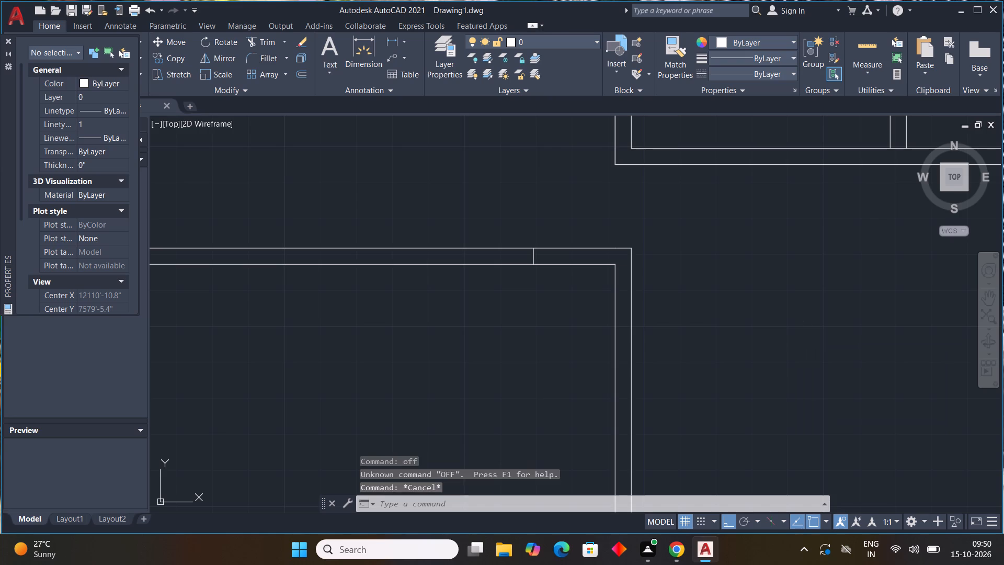
{"action": "key", "text": "Escape"}
{"action": "key", "text": "Escape"}
{"action": "type", "text": "off"}
{"action": "key", "text": "space"}
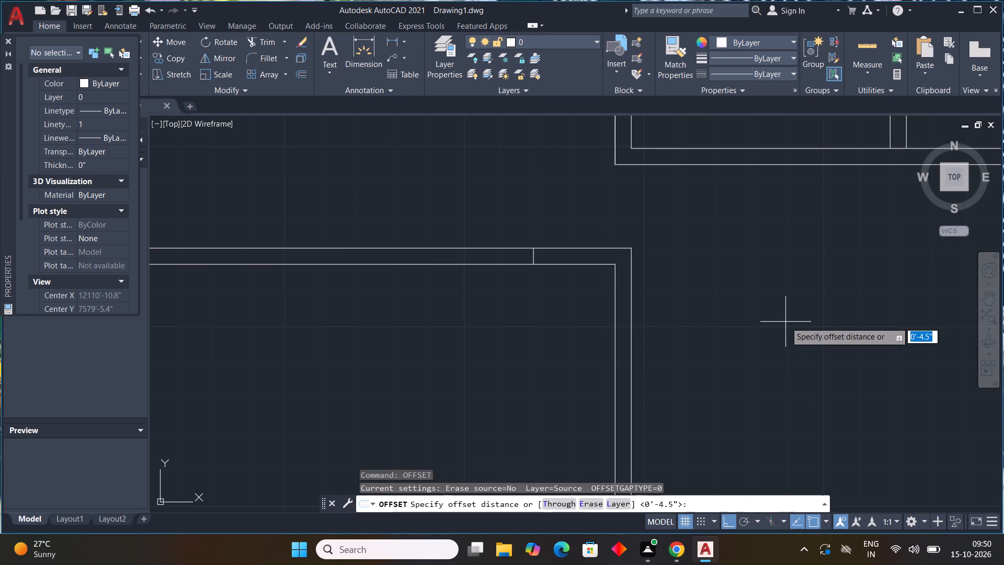
{"action": "type", "text": "3'"}
{"action": "key", "text": "Return"}
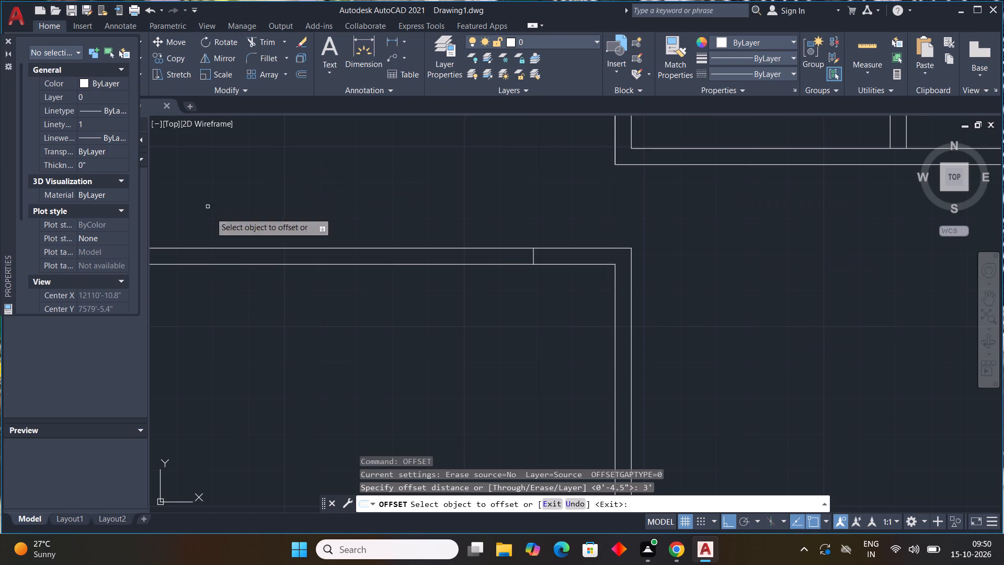
{"action": "left_click", "coordinate": [533, 254]}
{"action": "left_click", "coordinate": [373, 259]}
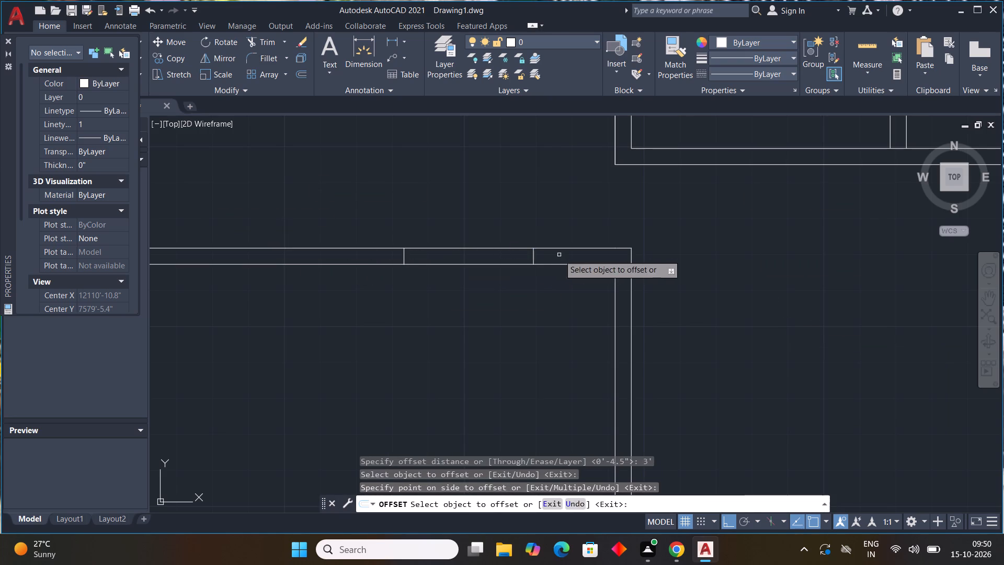
{"action": "key", "text": "Escape"}
Trim both faces of the west partition between the two jamb lines to open the 3' doorway.
{"action": "type", "text": "tr"}
{"action": "key", "text": "space"}
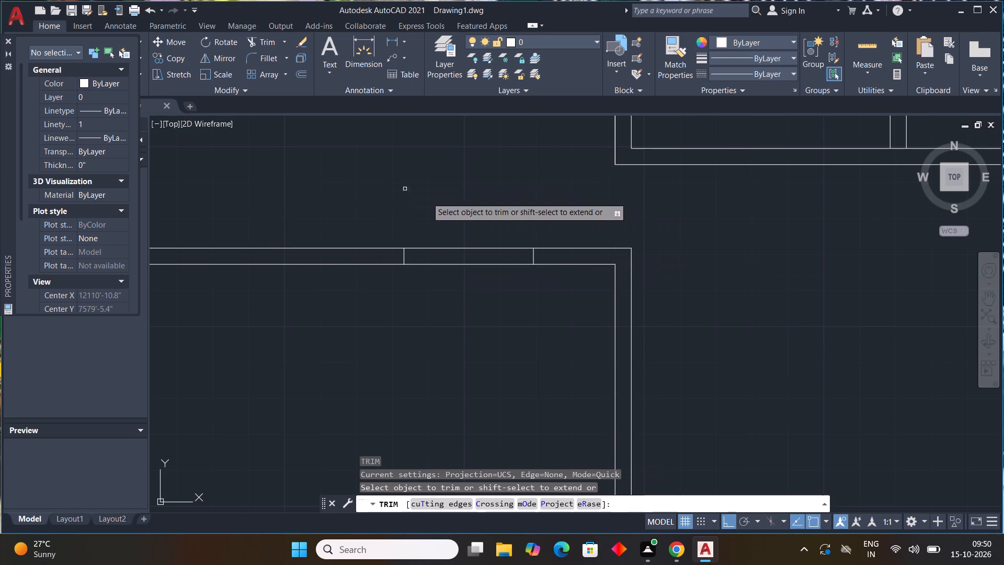
{"action": "left_click_drag", "start_coordinate": [477, 226], "coordinate": [480, 328]}
Trim the outer wall's inner face where the west partition joins it.
{"action": "scroll", "coordinate": [486, 301], "scroll_direction": "down", "scroll_amount": 6}
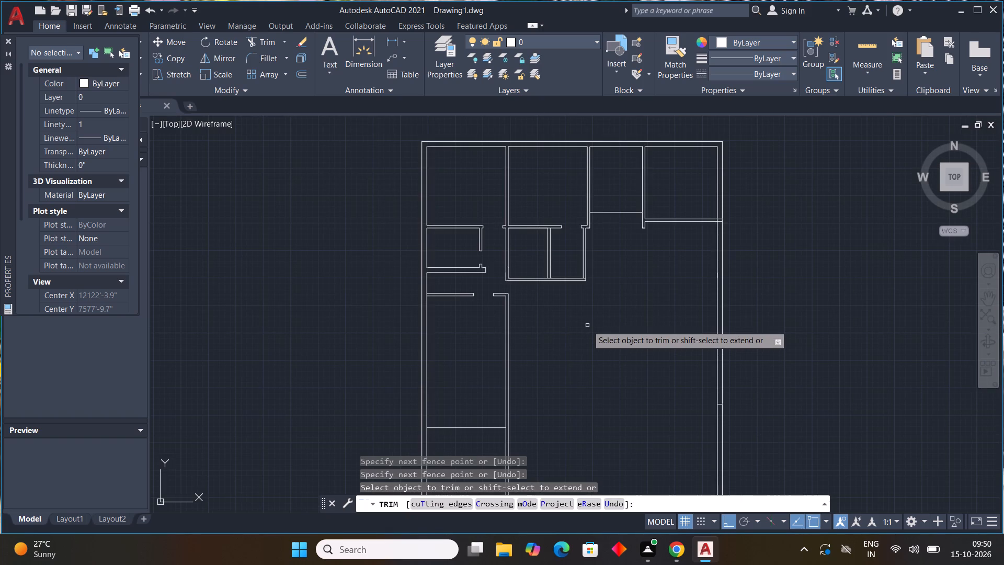
{"action": "scroll", "coordinate": [443, 292], "scroll_direction": "up", "scroll_amount": 3}
{"action": "scroll", "coordinate": [373, 303], "scroll_direction": "up", "scroll_amount": 2}
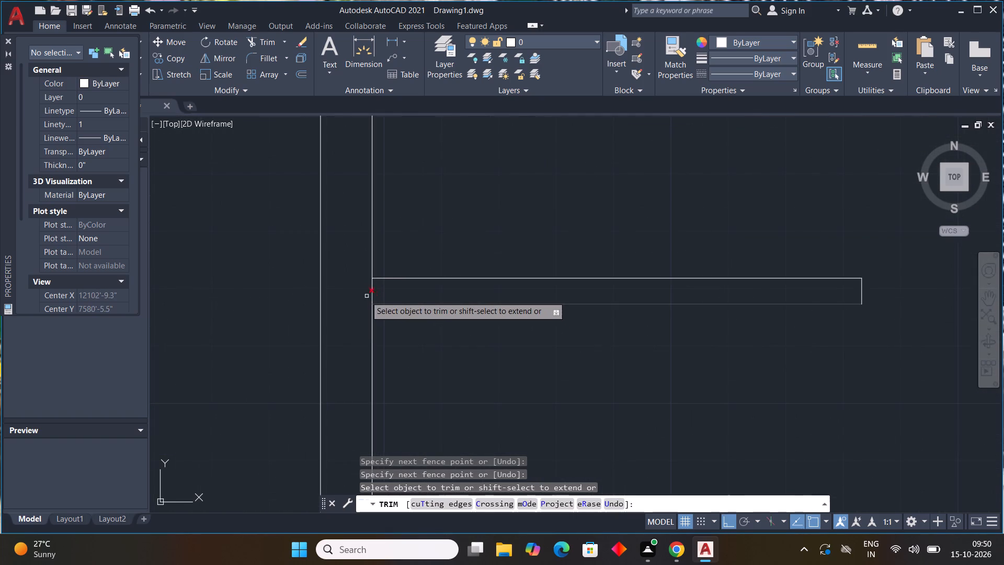
{"action": "left_click_drag", "start_coordinate": [364, 295], "coordinate": [402, 295]}
{"action": "scroll", "coordinate": [527, 331], "scroll_direction": "down", "scroll_amount": 5}
{"action": "scroll", "coordinate": [695, 344], "scroll_direction": "up", "scroll_amount": 1}
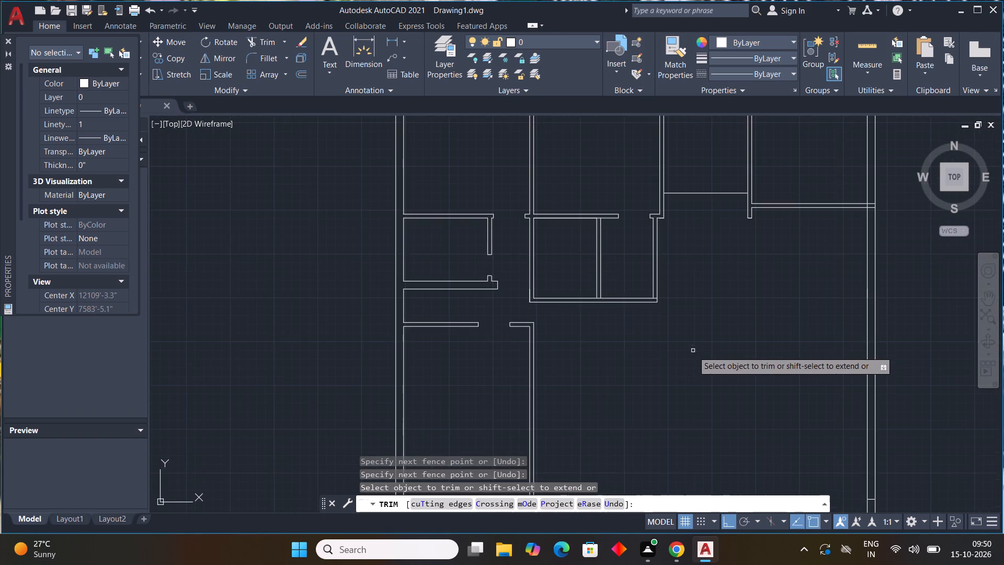
Trim away the stray short line crossing the east outer wall.
{"action": "middle_click_drag", "start_coordinate": [689, 353], "coordinate": [448, 293]}
{"action": "scroll", "coordinate": [581, 288], "scroll_direction": "down", "scroll_amount": 1}
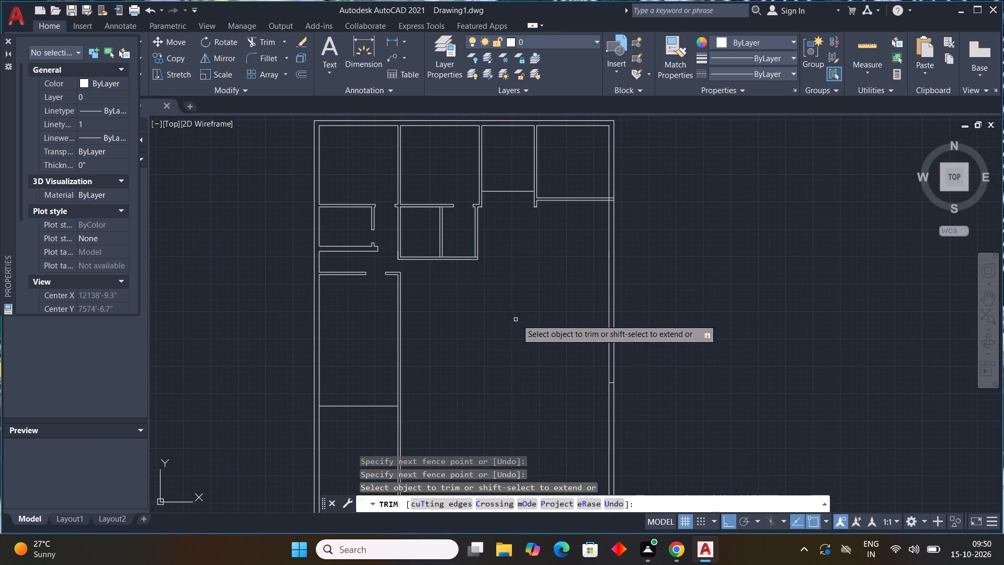
{"action": "scroll", "coordinate": [634, 389], "scroll_direction": "up", "scroll_amount": 3}
{"action": "left_click_drag", "start_coordinate": [542, 353], "coordinate": [543, 359]}
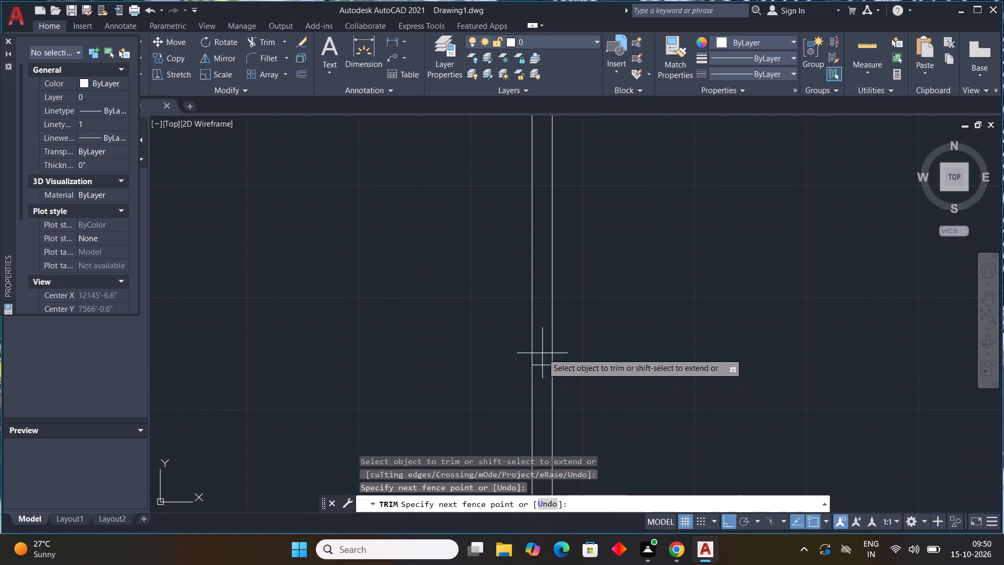
{"action": "left_click_drag", "start_coordinate": [543, 359], "coordinate": [547, 380]}
{"action": "scroll", "coordinate": [608, 334], "scroll_direction": "down", "scroll_amount": 5}
{"action": "scroll", "coordinate": [645, 311], "scroll_direction": "up", "scroll_amount": 2}
Trim the overlapping lines where the northeast room's lower wall meets the east outer wall.
{"action": "middle_click_drag", "start_coordinate": [649, 309], "coordinate": [664, 311]}
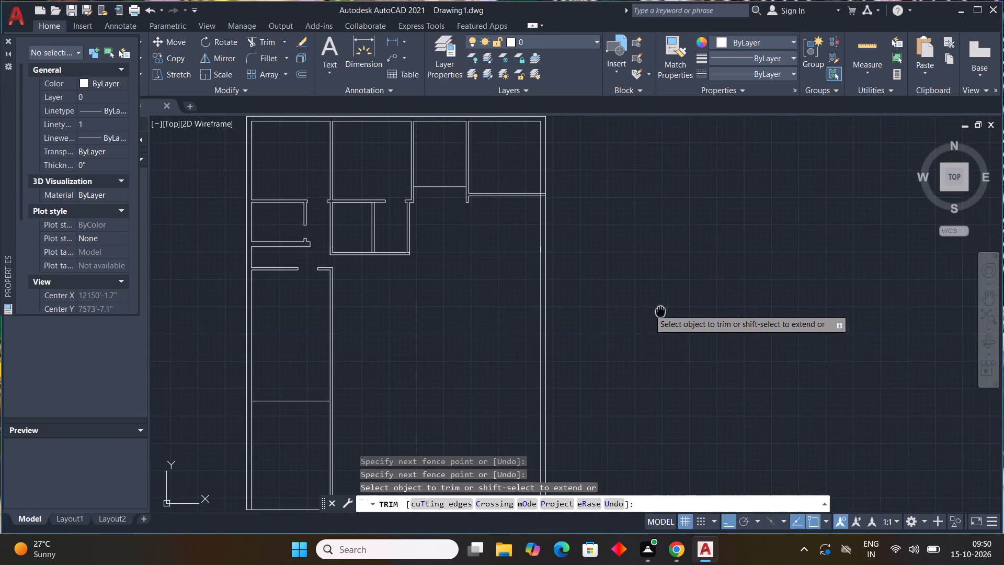
{"action": "middle_click_drag", "start_coordinate": [664, 311], "coordinate": [703, 310]}
{"action": "scroll", "coordinate": [609, 197], "scroll_direction": "up", "scroll_amount": 3}
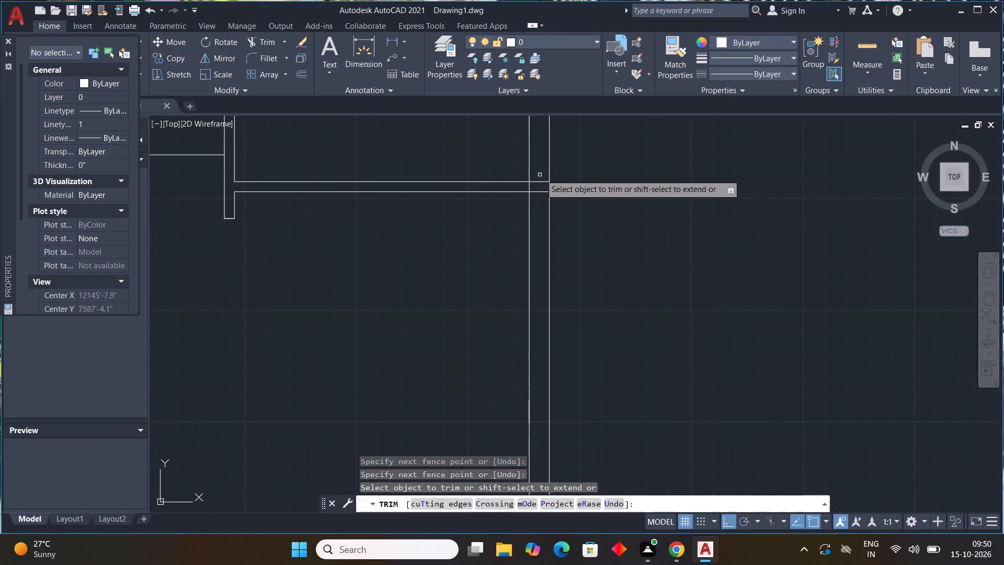
{"action": "left_click_drag", "start_coordinate": [541, 174], "coordinate": [543, 208]}
{"action": "scroll", "coordinate": [533, 190], "scroll_direction": "up", "scroll_amount": 4}
{"action": "left_click_drag", "start_coordinate": [531, 179], "coordinate": [470, 168]}
{"action": "scroll", "coordinate": [493, 177], "scroll_direction": "down", "scroll_amount": 5}
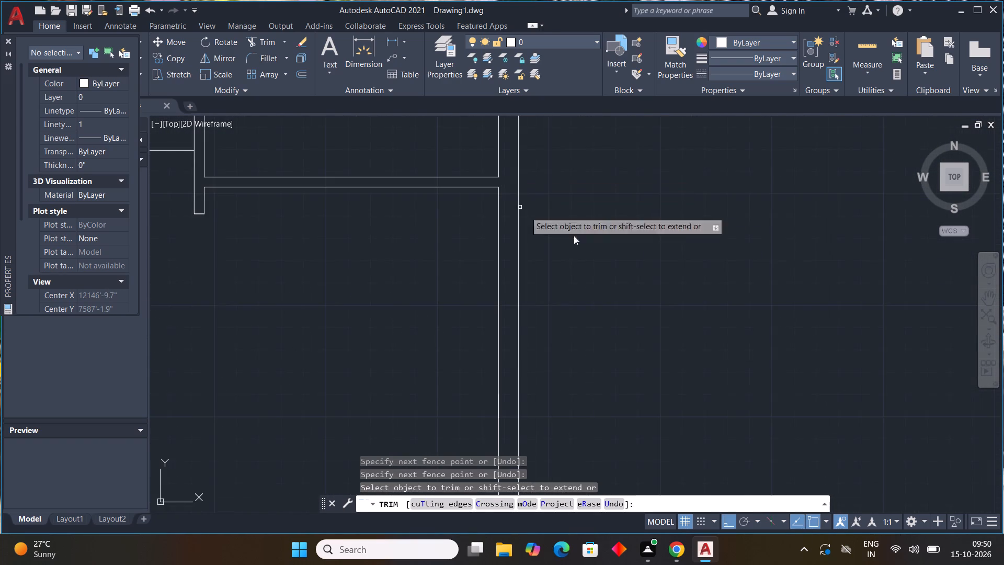
{"action": "scroll", "coordinate": [627, 250], "scroll_direction": "down", "scroll_amount": 4}
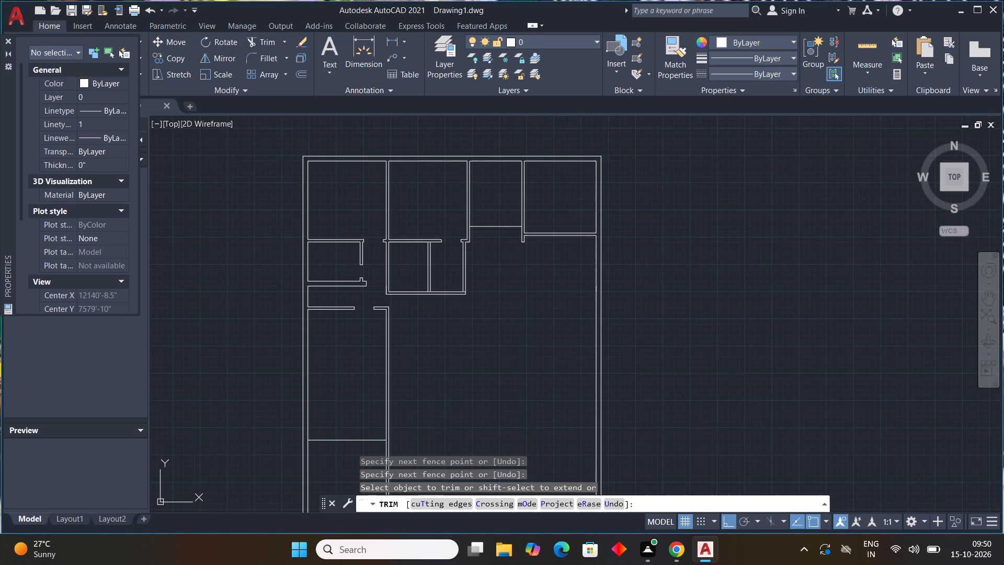
{"action": "key", "text": "Escape"}
{"action": "key", "text": "Escape"}
{"action": "key", "text": "Escape"}
{"action": "key", "text": "Escape"}
{"action": "key", "text": "Escape"}
{"action": "key", "text": "Escape"}
{"action": "scroll", "coordinate": [545, 250], "scroll_direction": "up", "scroll_amount": 1}
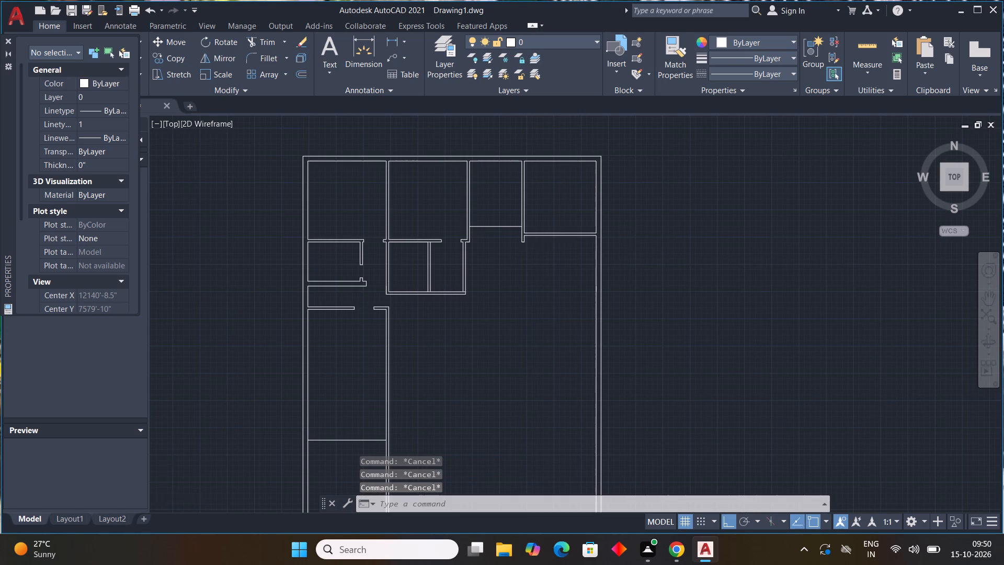
Offset the east outer wall's inner face 6'0" west, below the northeast room.
{"action": "scroll", "coordinate": [545, 250], "scroll_direction": "up", "scroll_amount": 1}
{"action": "type", "text": "off"}
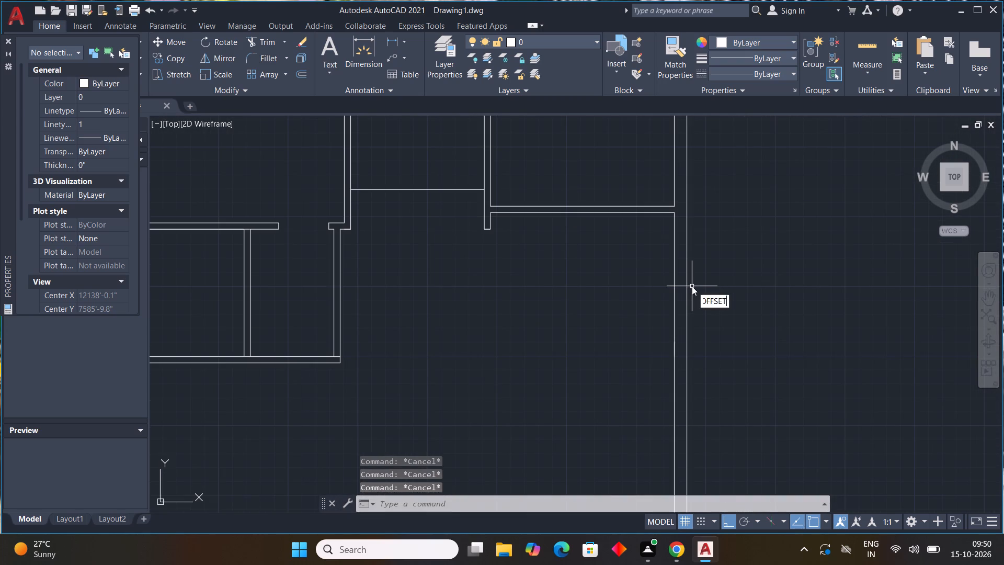
{"action": "key", "text": "space"}
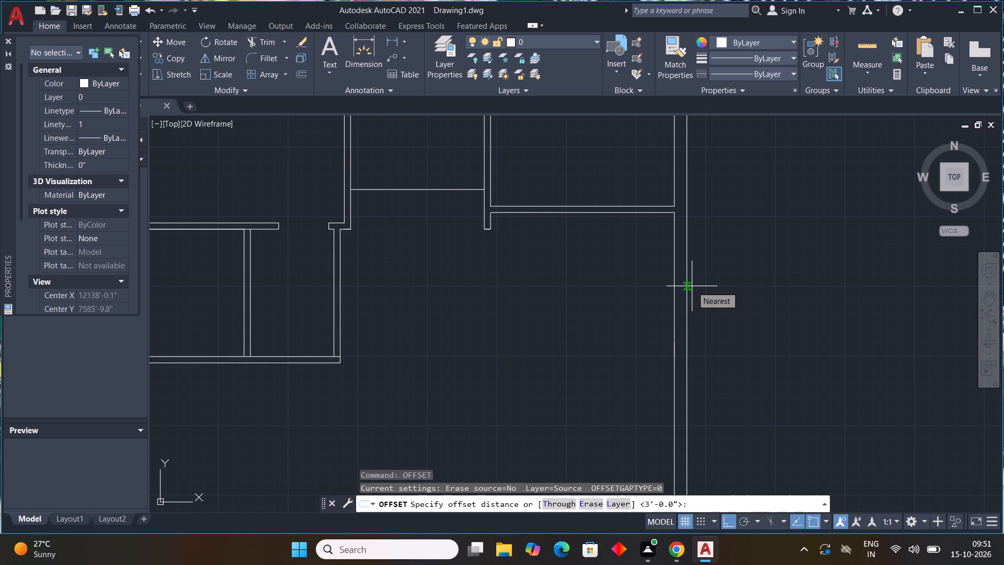
{"action": "scroll", "coordinate": [554, 336], "scroll_direction": "down", "scroll_amount": 1}
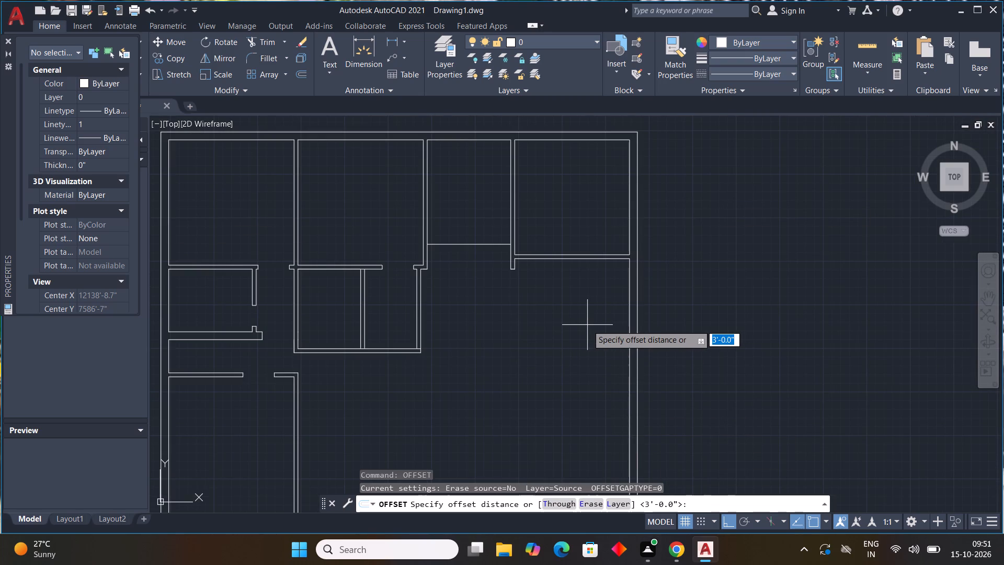
{"action": "type", "text": "6'0\""}
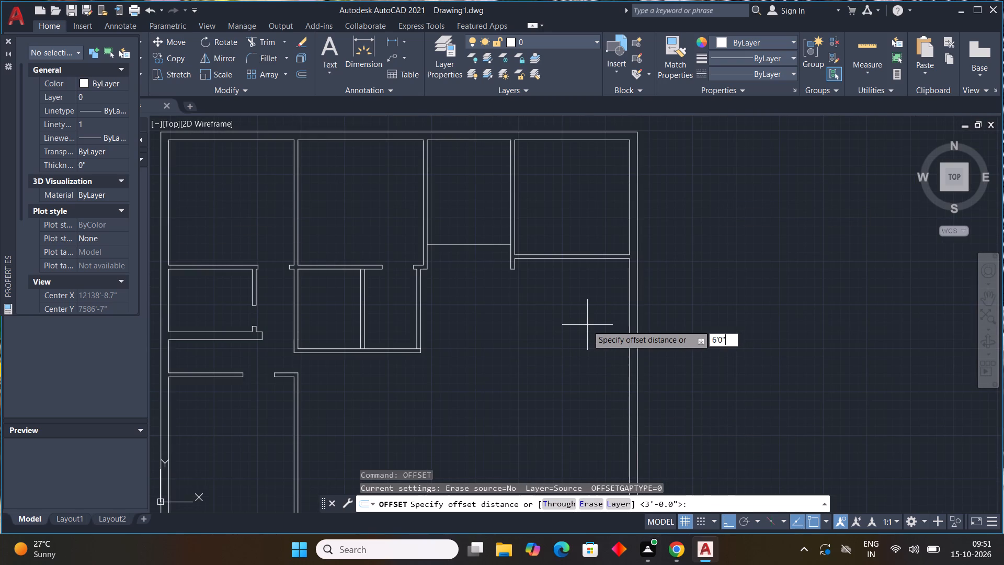
{"action": "key", "text": "Return"}
{"action": "left_click_drag", "start_coordinate": [630, 295], "coordinate": [615, 298]}
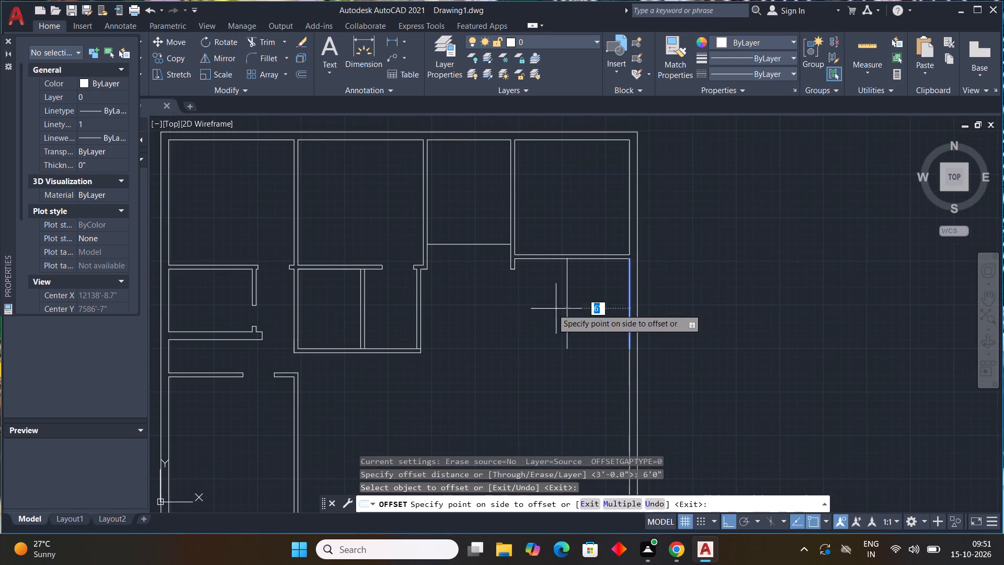
{"action": "left_click", "coordinate": [541, 309]}
{"action": "key", "text": "Escape"}
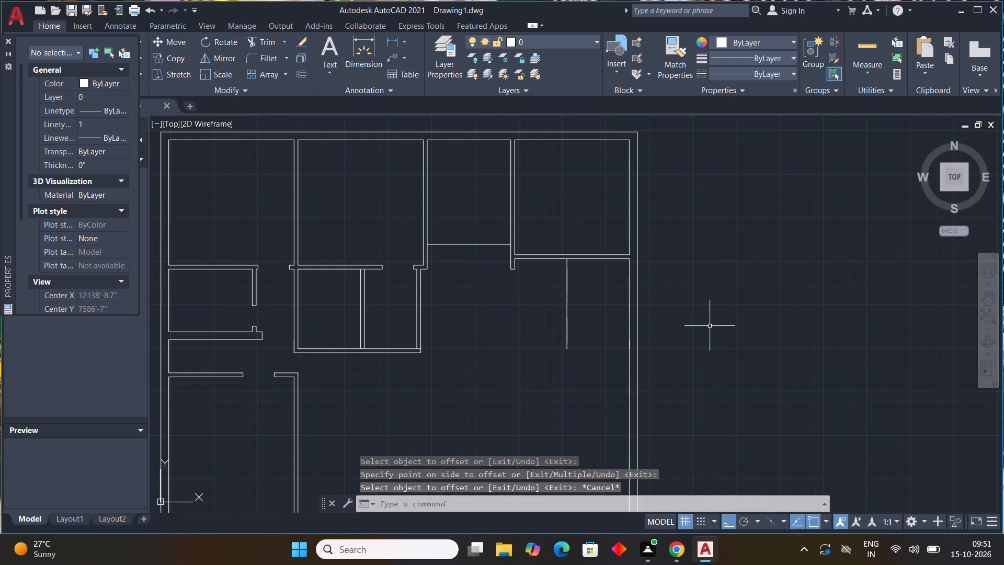
Offset the new vertical line 4.5" west to give the partition below the northeast room its thickness.
{"action": "key", "text": "space"}
{"action": "type", "text": "4.5\""}
{"action": "key", "text": "Return"}
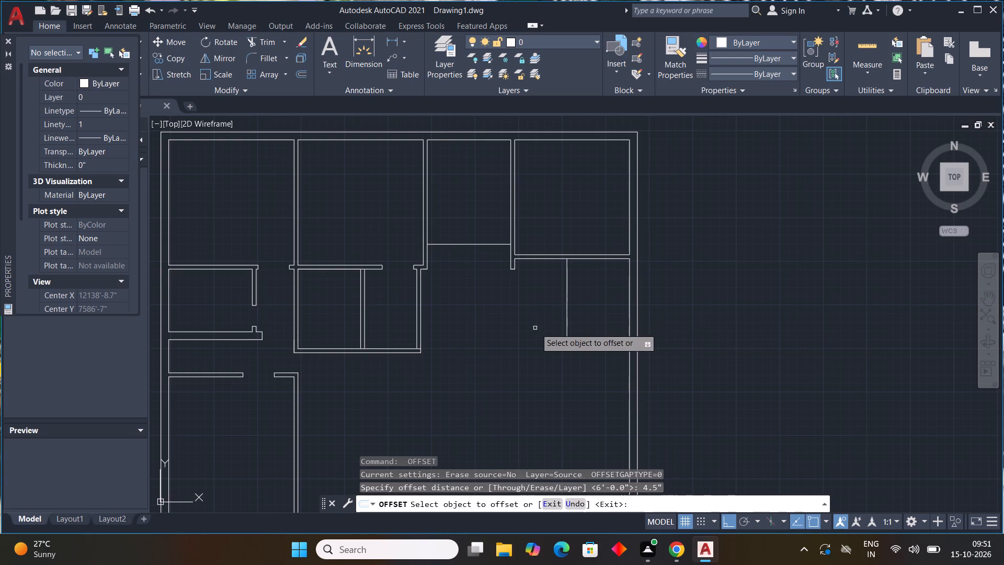
{"action": "double_click", "coordinate": [567, 322]}
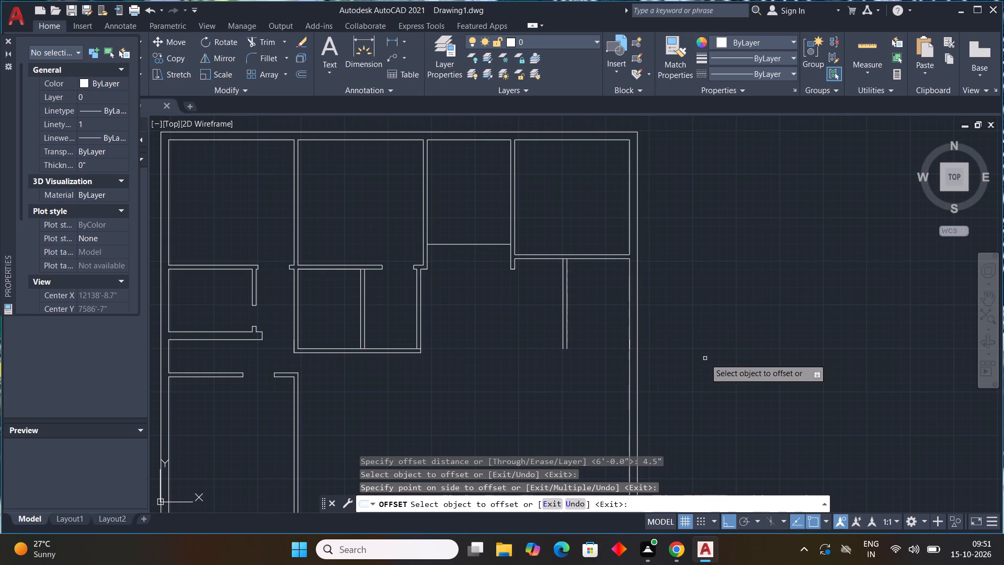
{"action": "key", "text": "Escape"}
Offset the new partition's west face 5'0" west to set the second small room's width.
{"action": "key", "text": "space"}
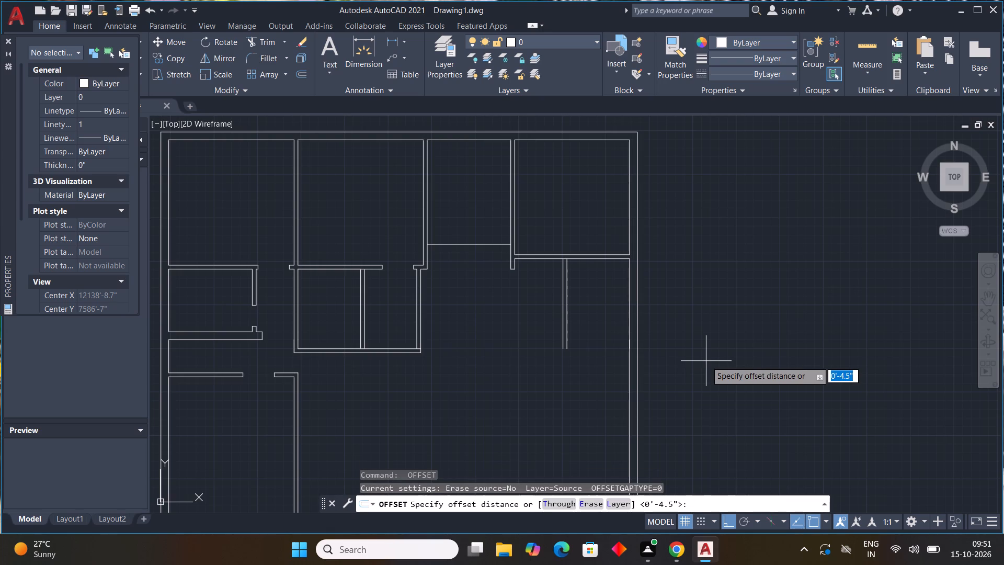
{"action": "key", "text": "6"}
{"action": "key", "text": "apostrophe"}
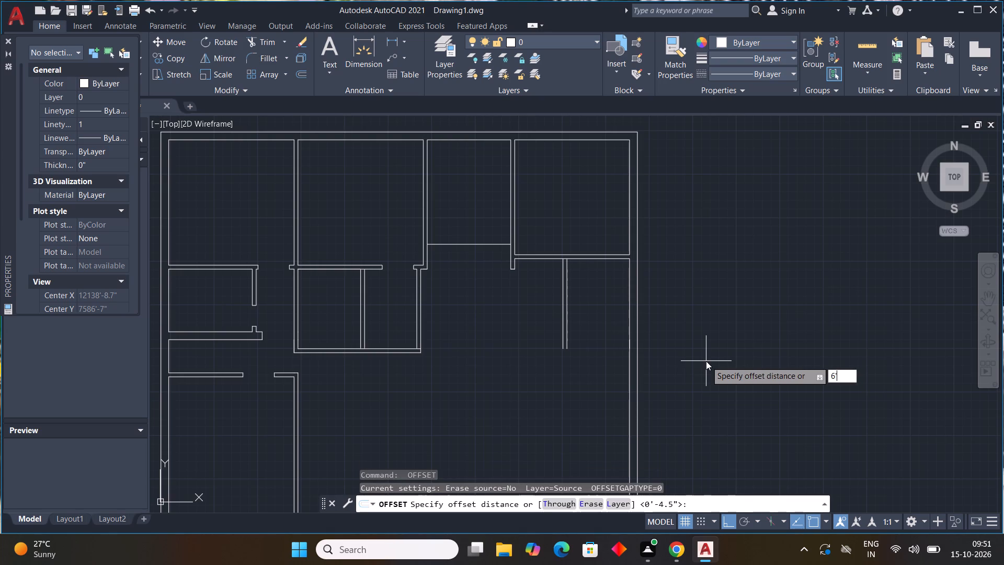
{"action": "key", "text": "BackSpace"}
{"action": "key", "text": "BackSpace"}
{"action": "type", "text": "5'"}
{"action": "key", "text": "0"}
{"action": "key", "text": "shift+quotedbl"}
{"action": "key", "text": "Return"}
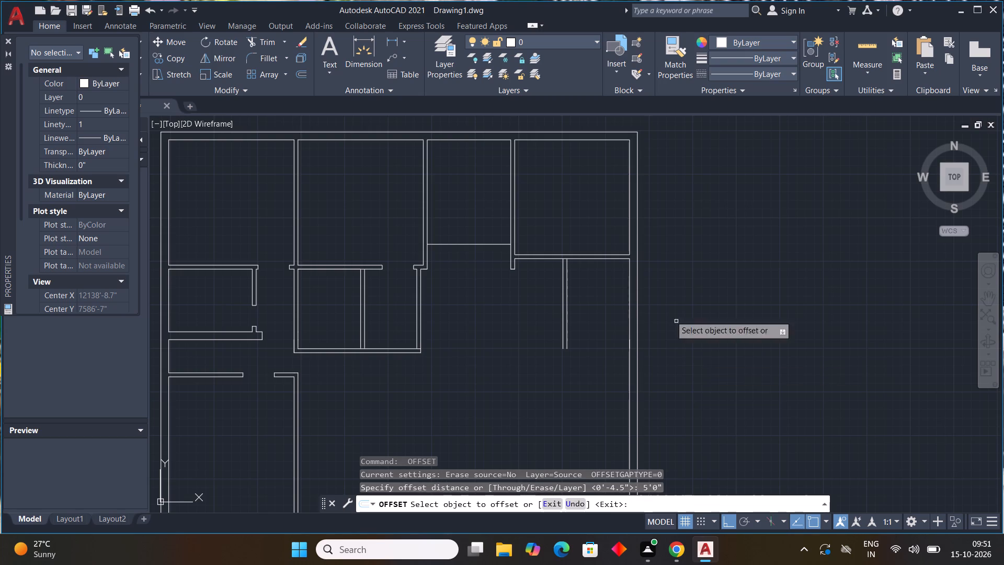
{"action": "left_click", "coordinate": [562, 326]}
{"action": "left_click", "coordinate": [529, 326]}
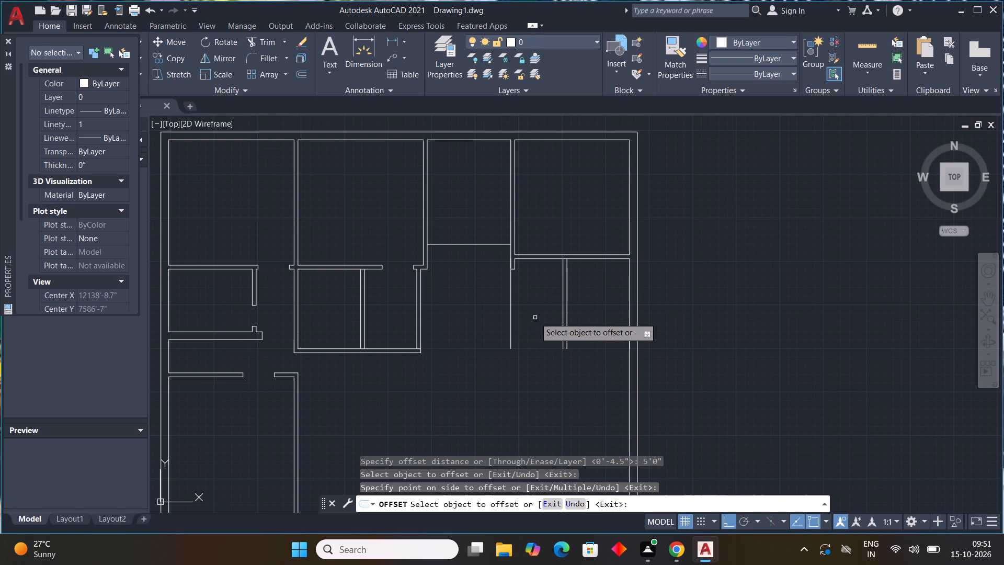
{"action": "key", "text": "Escape"}
Offset the second room's west boundary line 4.5" west to form its wall.
{"action": "key", "text": "space"}
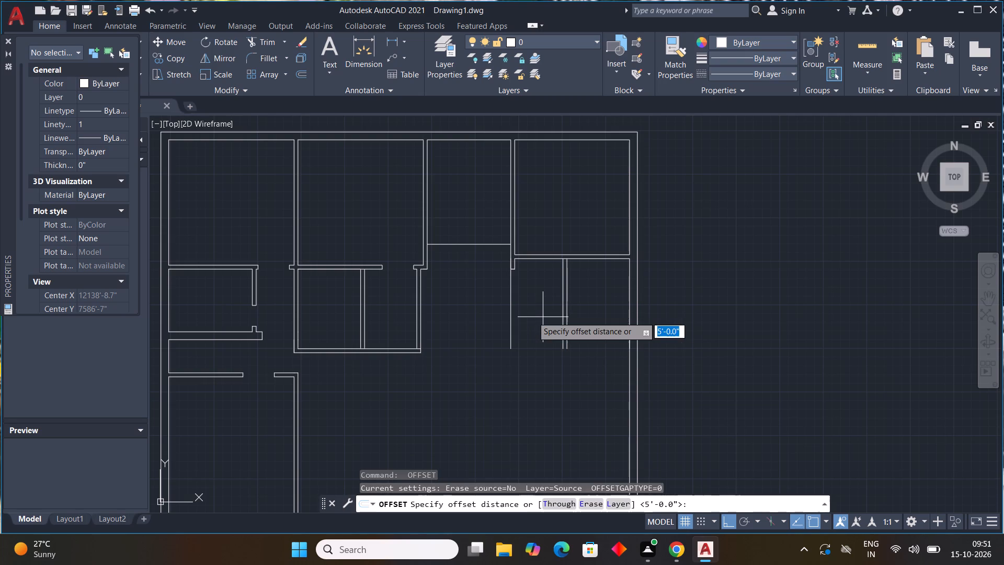
{"action": "key", "text": "4"}
{"action": "key", "text": "period"}
{"action": "key", "text": "5"}
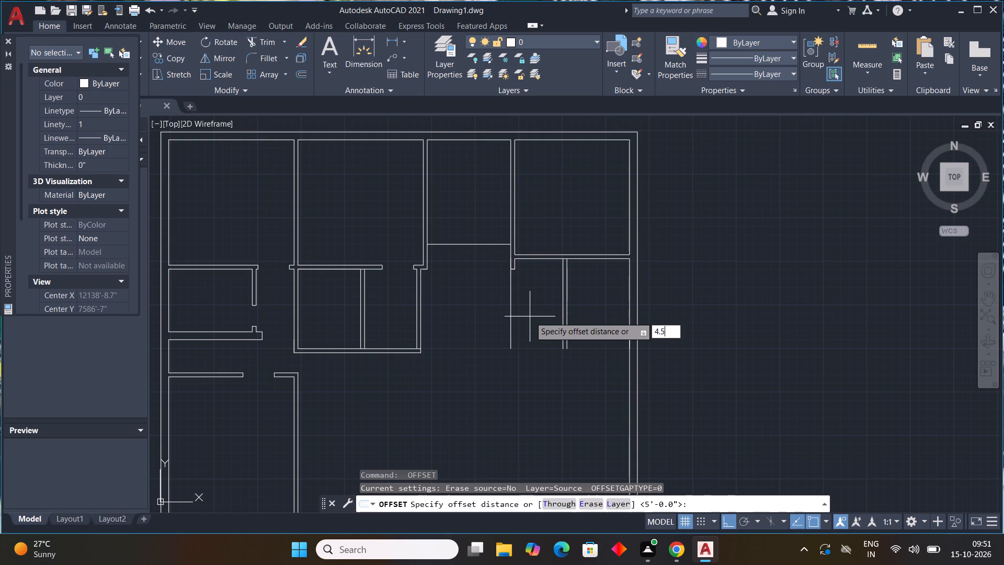
{"action": "key", "text": "shift+quotedbl"}
{"action": "key", "text": "Return"}
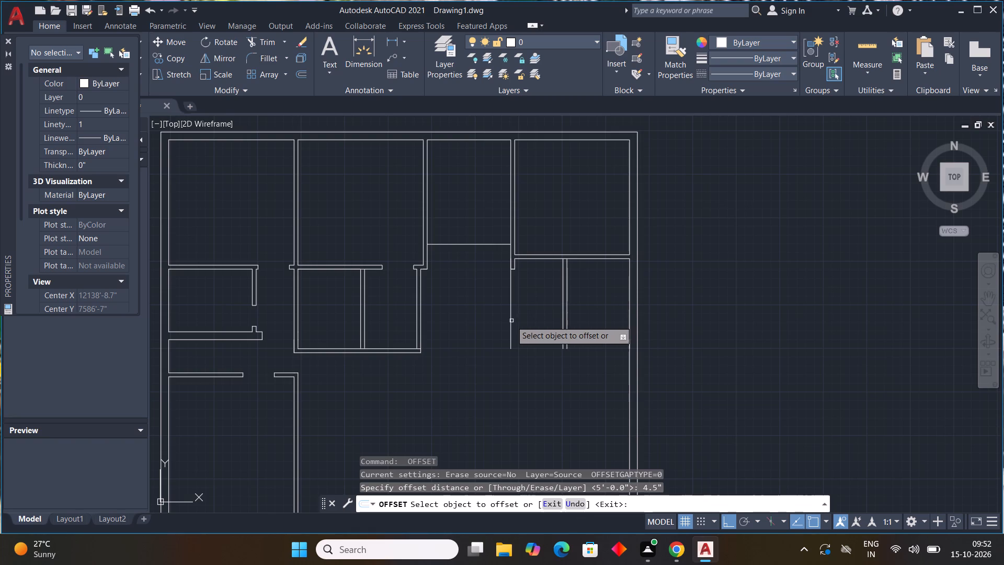
{"action": "left_click_drag", "start_coordinate": [511, 321], "coordinate": [499, 321]}
{"action": "left_click", "coordinate": [475, 318]}
{"action": "key", "text": "Escape"}
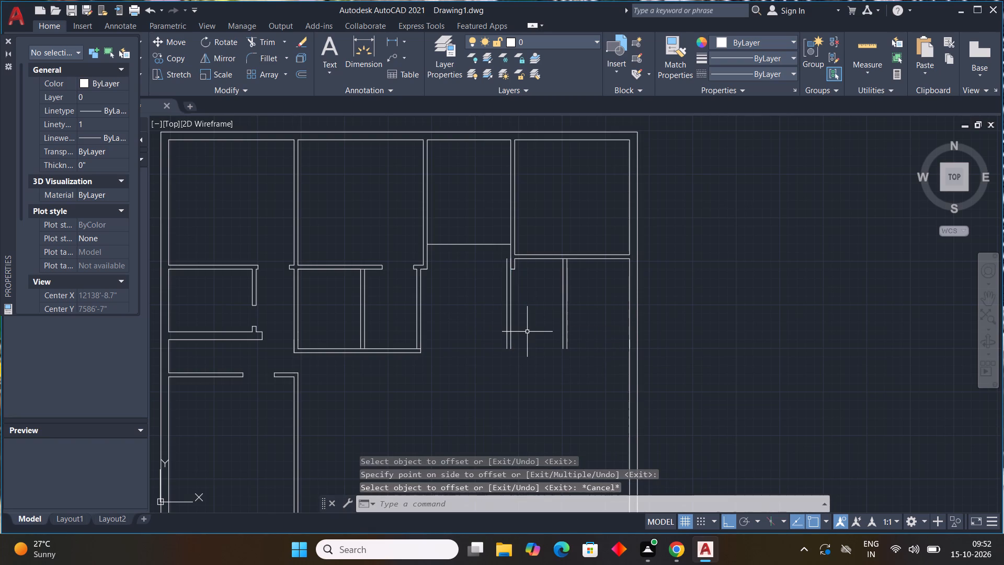
Draw a short horizontal line closing the top of the second room's west wall against the northeast room's wall.
{"action": "type", "text": "l"}
{"action": "key", "text": "space"}
{"action": "scroll", "coordinate": [517, 269], "scroll_direction": "up", "scroll_amount": 4}
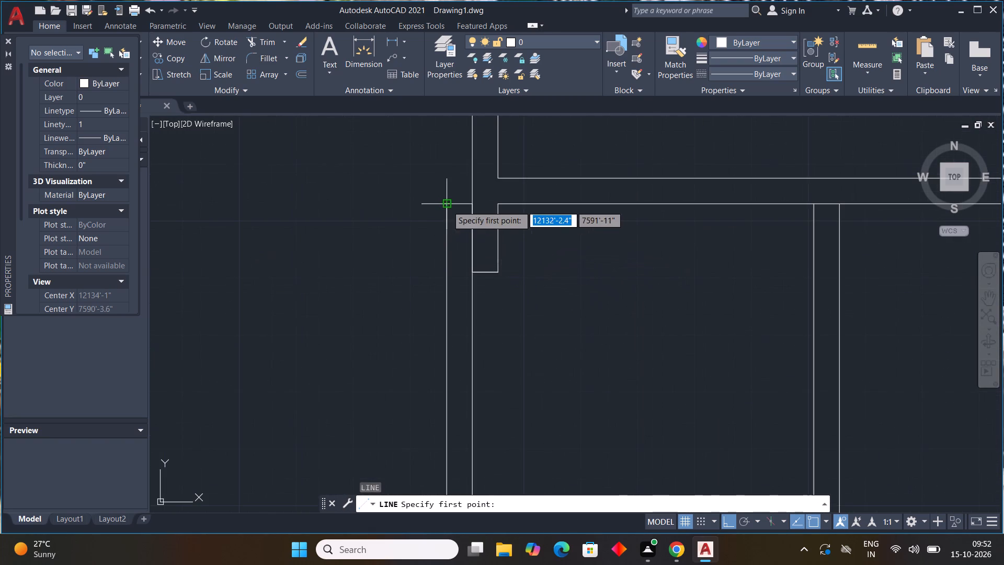
{"action": "left_click_drag", "start_coordinate": [447, 206], "coordinate": [457, 206]}
{"action": "left_click", "coordinate": [472, 204]}
{"action": "key", "text": "Escape"}
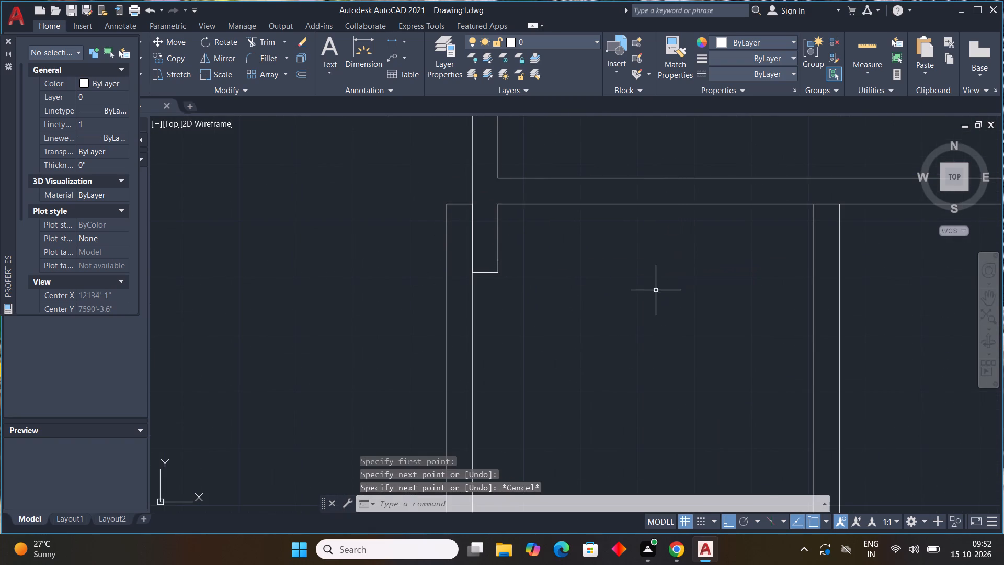
Trim the overlapping vertical segment between the second room's west wall and the northeast room's wall stub.
{"action": "scroll", "coordinate": [653, 295], "scroll_direction": "down", "scroll_amount": 2}
{"action": "middle_click_drag", "start_coordinate": [625, 363], "coordinate": [564, 372]}
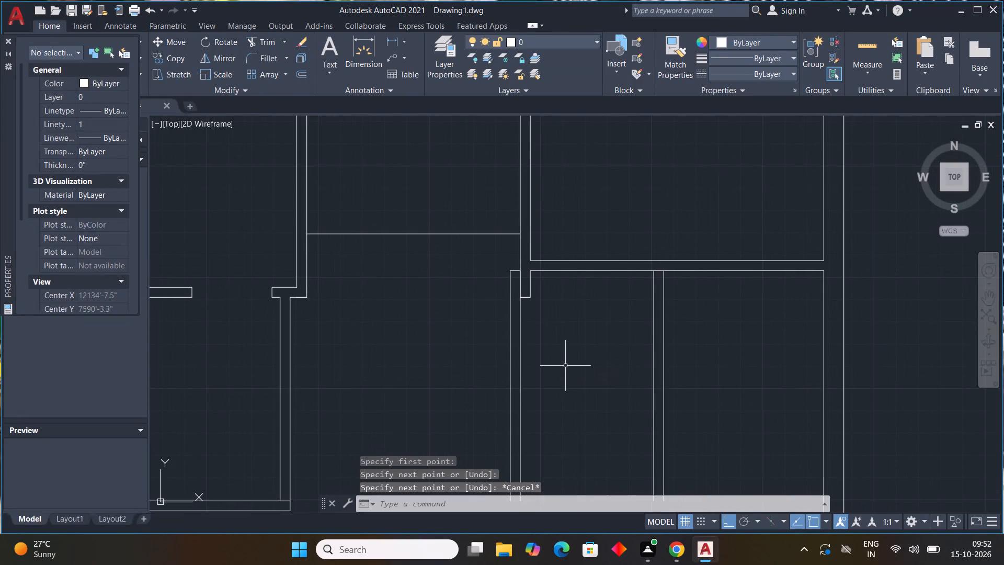
{"action": "type", "text": "tr"}
{"action": "key", "text": "space"}
{"action": "left_click_drag", "start_coordinate": [526, 288], "coordinate": [517, 287]}
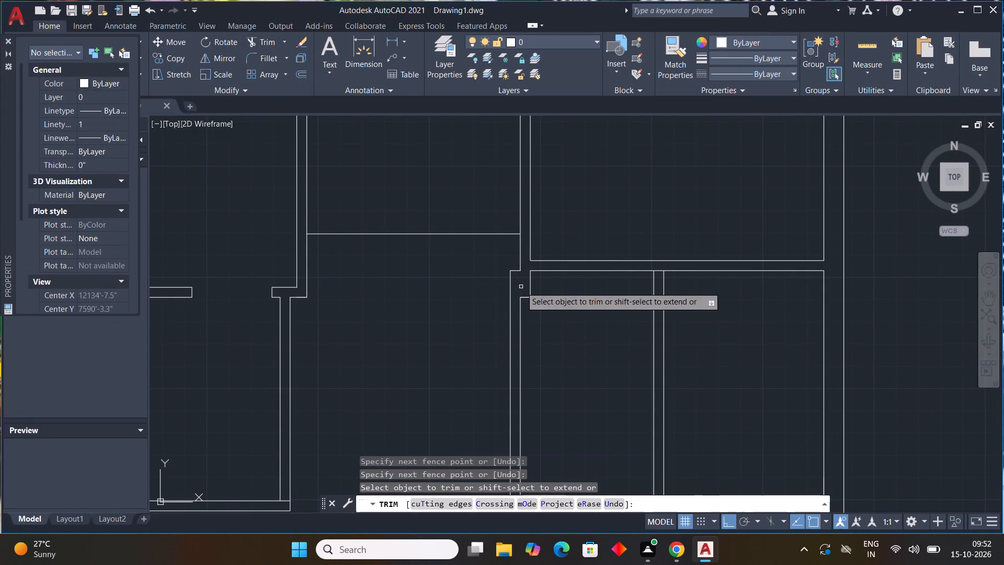
{"action": "scroll", "coordinate": [659, 336], "scroll_direction": "down", "scroll_amount": 2}
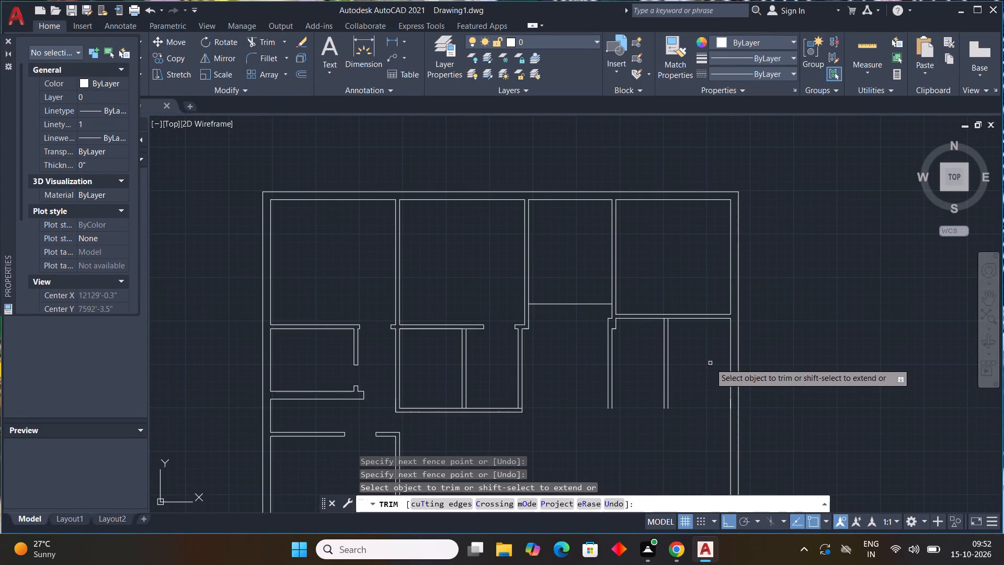
{"action": "key", "text": "Escape"}
{"action": "key", "text": "Escape"}
{"action": "key", "text": "Escape"}
{"action": "key", "text": "Escape"}
{"action": "key", "text": "Escape"}
{"action": "key", "text": "Escape"}
{"action": "key", "text": "Escape"}
{"action": "key", "text": "Escape"}
{"action": "key", "text": "Escape"}
{"action": "key", "text": "Escape"}
{"action": "key", "text": "Escape"}
{"action": "key", "text": "Escape"}
{"action": "key", "text": "Escape"}
{"action": "key", "text": "Escape"}
{"action": "key", "text": "Escape"}
{"action": "key", "text": "Escape"}
{"action": "key", "text": "Escape"}
{"action": "key", "text": "Escape"}
{"action": "key", "text": "Escape"}
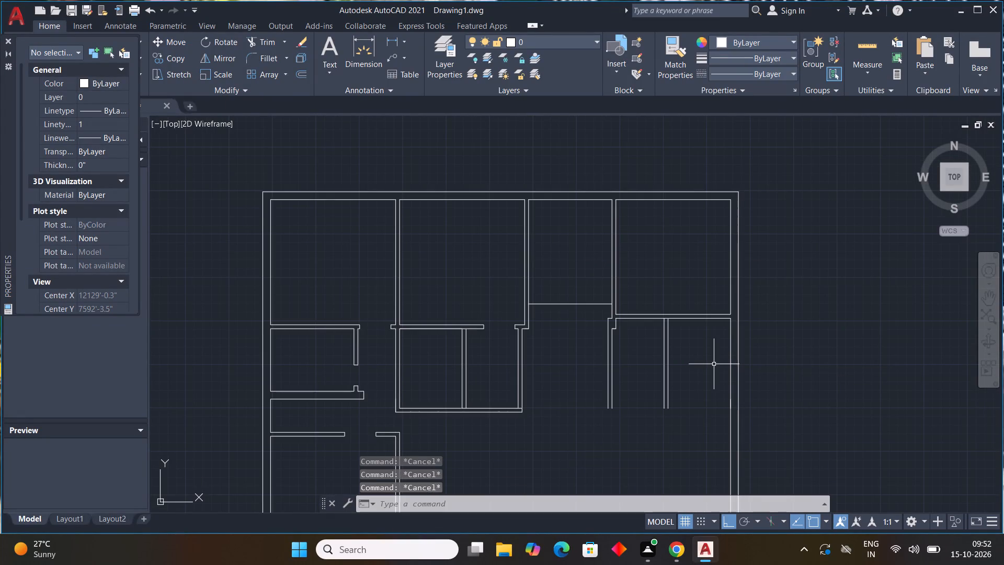
Offset the lower face of the northeast room's bottom wall 8'0" south to bound the two small rooms.
{"action": "type", "text": "off"}
{"action": "key", "text": "space"}
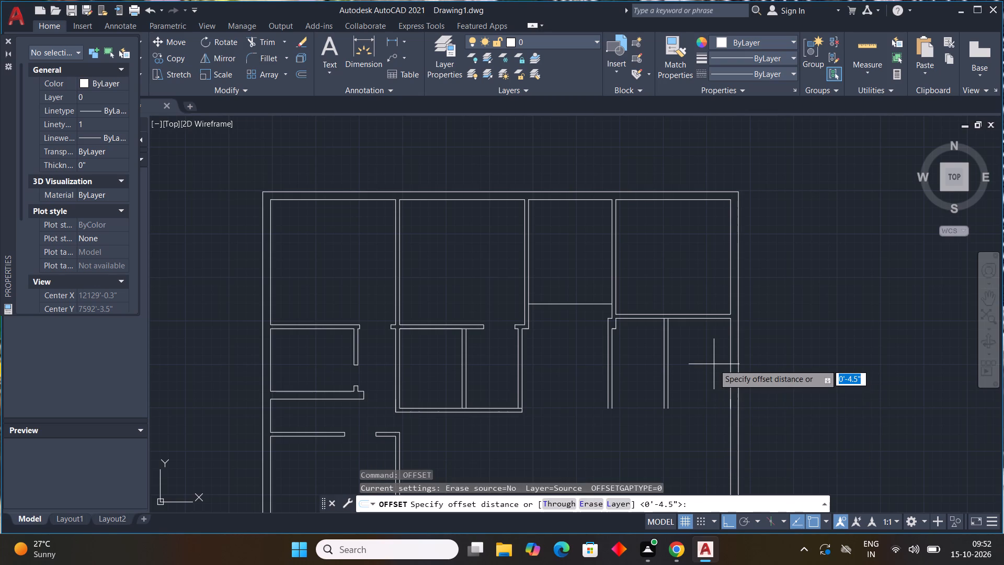
{"action": "type", "text": "8'0\""}
{"action": "key", "text": "Return"}
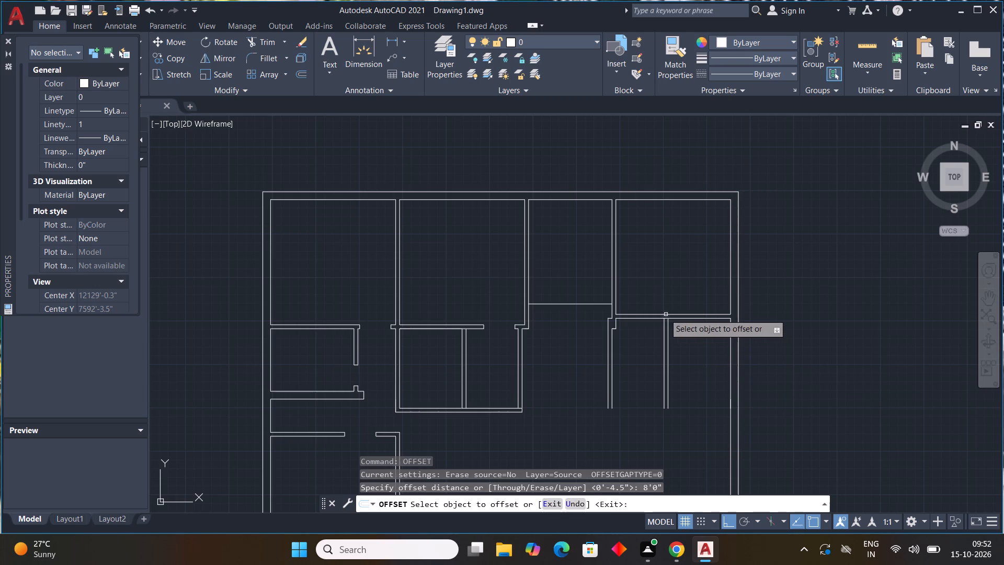
{"action": "left_click", "coordinate": [680, 318]}
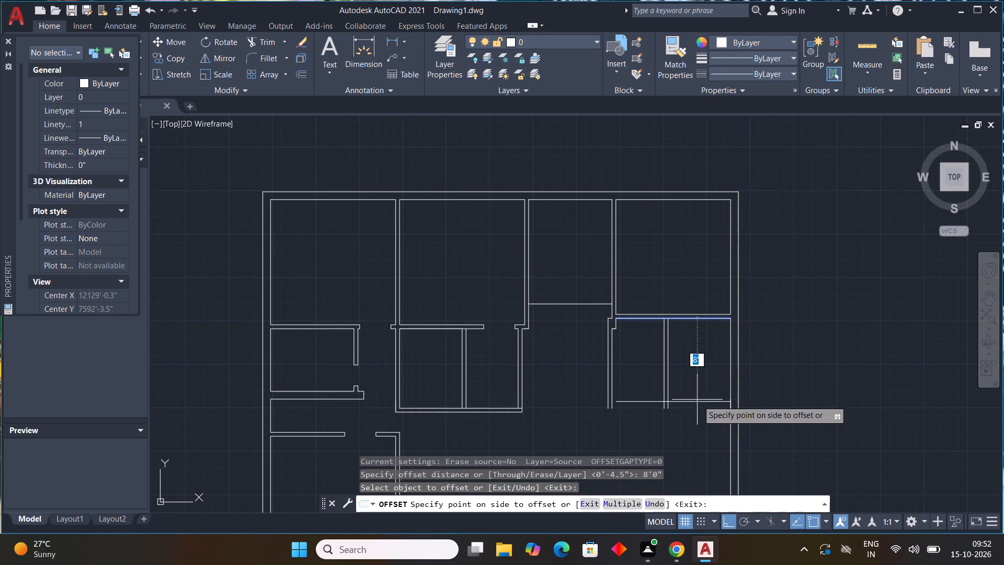
{"action": "left_click", "coordinate": [699, 406]}
{"action": "key", "text": "Escape"}
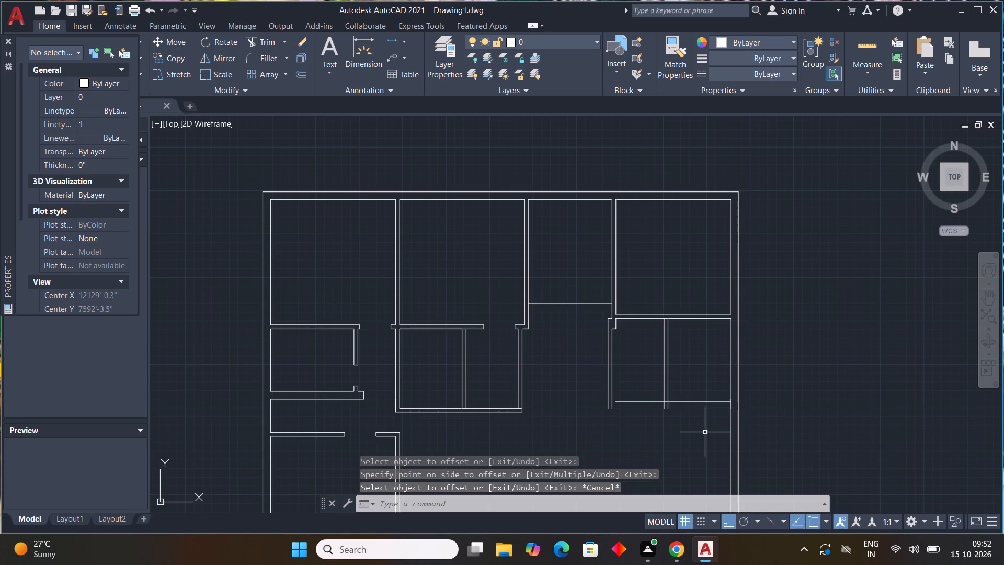
Draw a line from the west end of the small rooms' lower boundary to the outer face of their west wall.
{"action": "key", "text": "l"}
{"action": "key", "text": "space"}
{"action": "scroll", "coordinate": [623, 405], "scroll_direction": "up", "scroll_amount": 3}
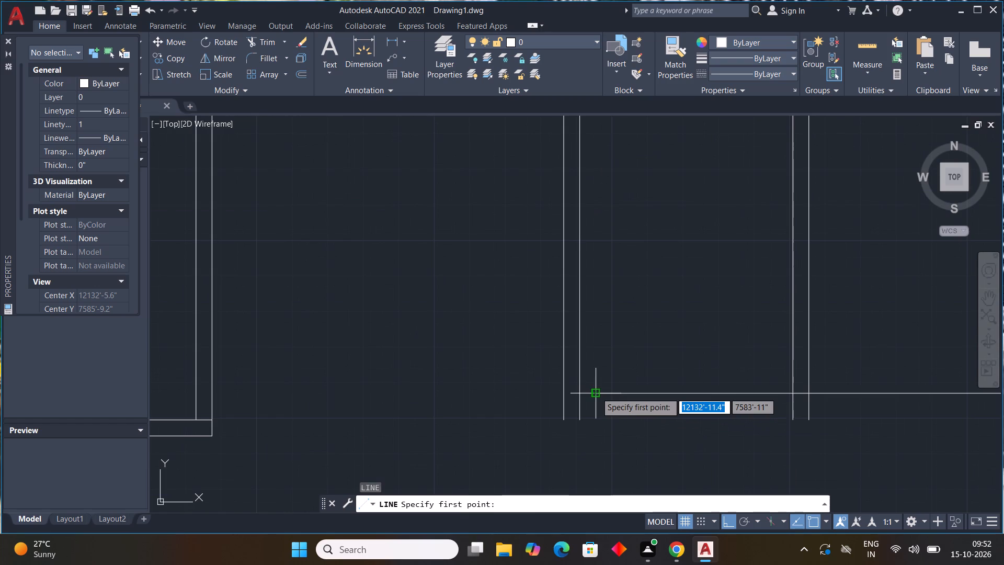
{"action": "left_click", "coordinate": [596, 392]}
{"action": "left_click", "coordinate": [565, 394]}
{"action": "key", "text": "Escape"}
Offset the small rooms' lower boundary line 4.5" south to form their bottom wall.
{"action": "scroll", "coordinate": [691, 419], "scroll_direction": "down", "scroll_amount": 4}
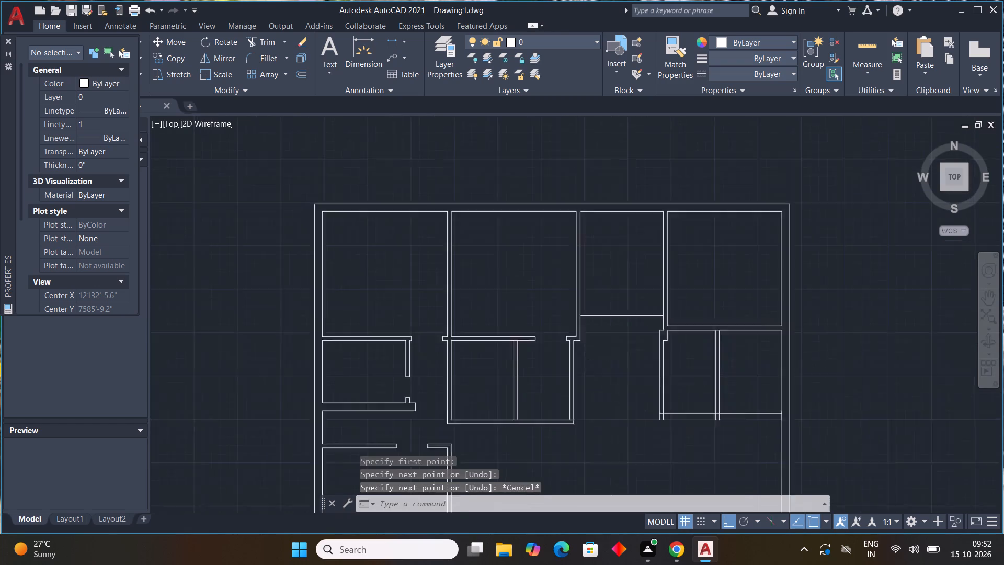
{"action": "type", "text": "off"}
{"action": "key", "text": "space"}
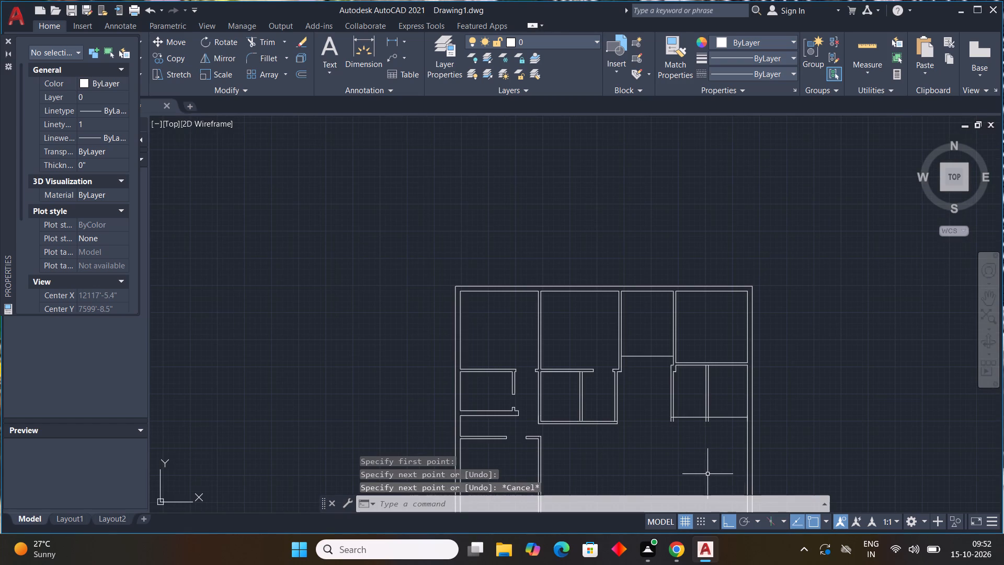
{"action": "type", "text": "4.5\""}
{"action": "key", "text": "Return"}
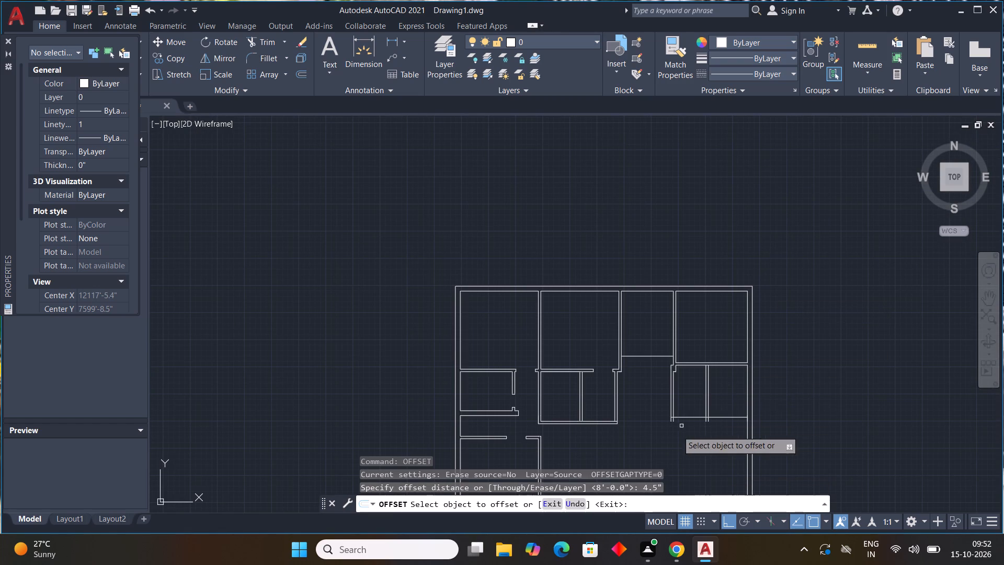
{"action": "left_click", "coordinate": [689, 417]}
{"action": "left_click", "coordinate": [689, 423]}
{"action": "scroll", "coordinate": [732, 421], "scroll_direction": "up", "scroll_amount": 4}
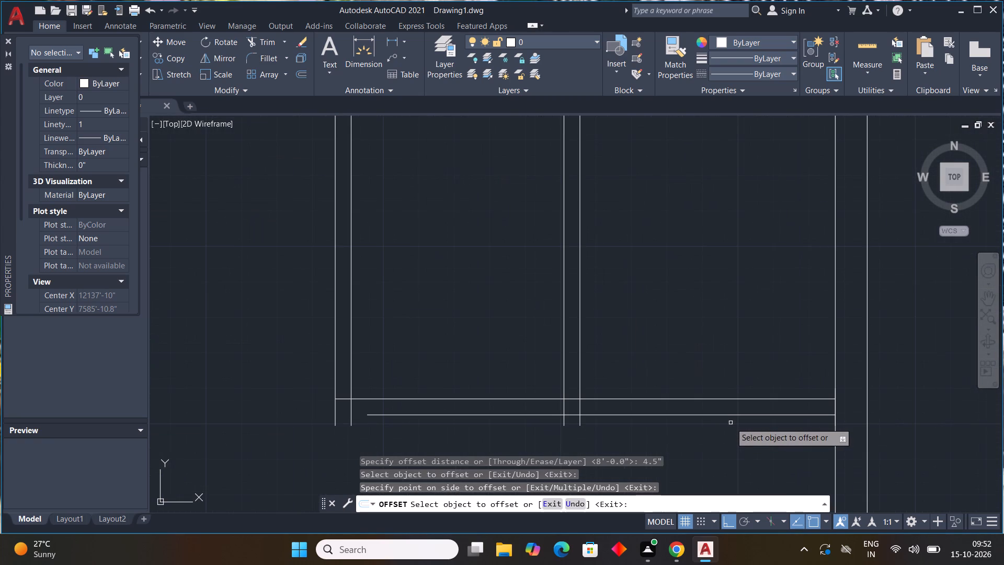
{"action": "key", "text": "Escape"}
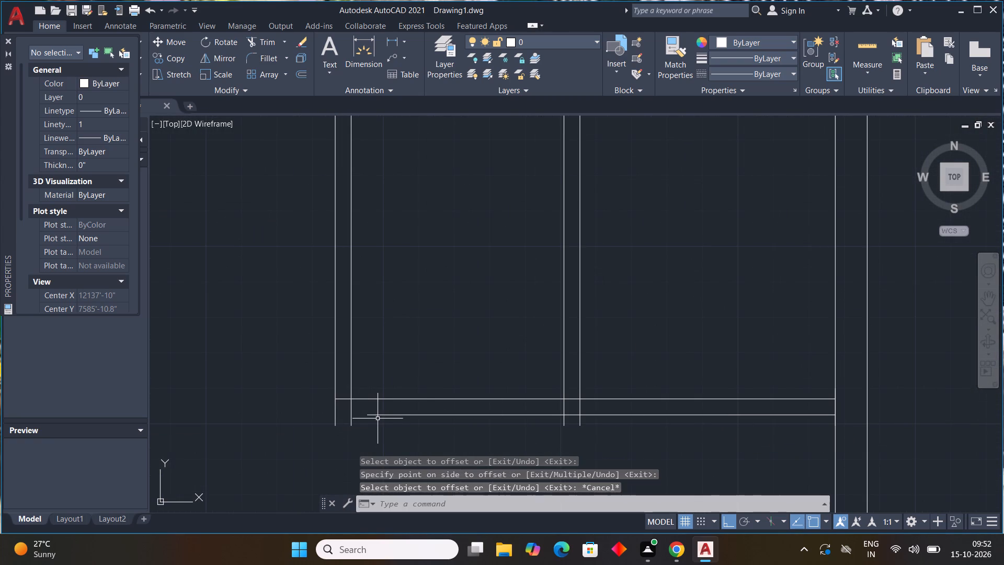
Extend the lower line of the small rooms' bottom wall west to the outer face of their west wall.
{"action": "type", "text": "ex"}
{"action": "key", "text": "space"}
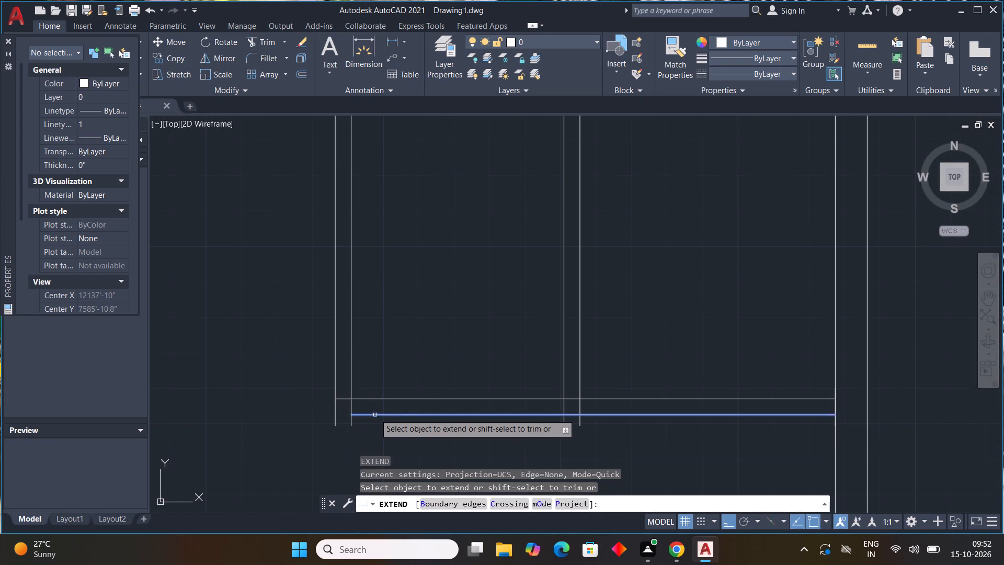
{"action": "left_click", "coordinate": [375, 414]}
{"action": "left_click", "coordinate": [365, 418]}
{"action": "left_click", "coordinate": [366, 415]}
{"action": "left_click", "coordinate": [366, 415]}
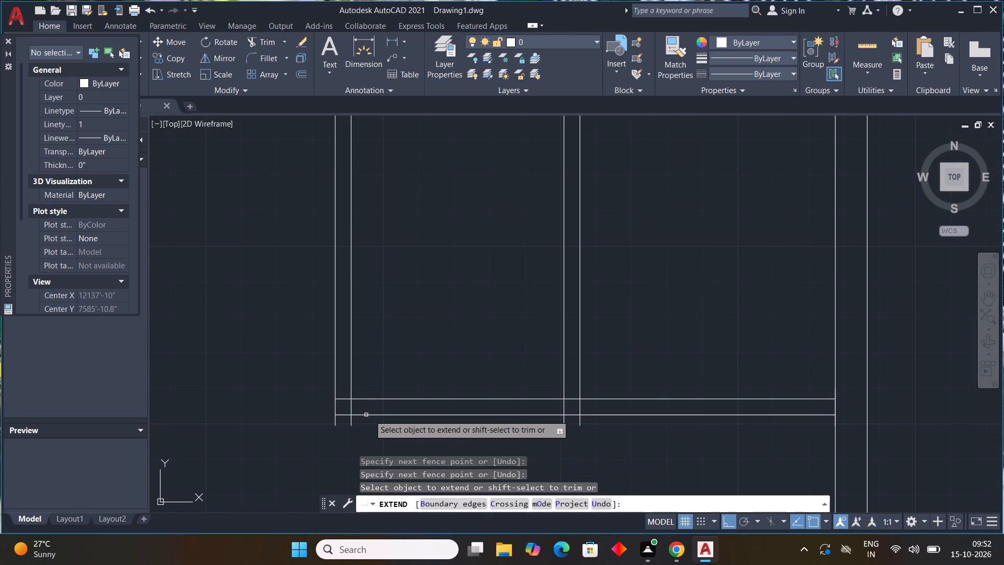
{"action": "key", "text": "Escape"}
{"action": "key", "text": "Escape"}
Trim the partition and west wall line ends that project south of the small rooms' bottom wall.
{"action": "scroll", "coordinate": [620, 461], "scroll_direction": "down", "scroll_amount": 4}
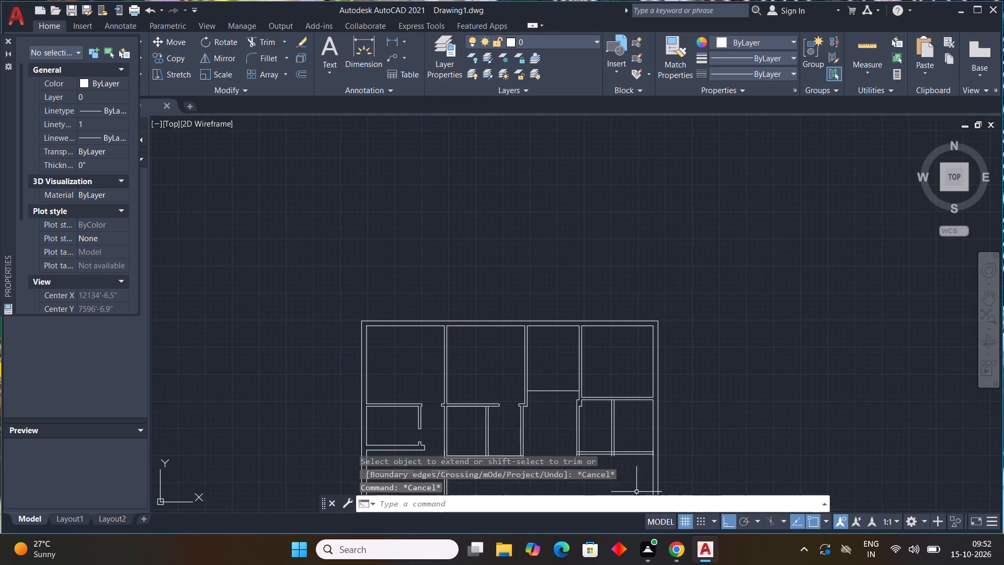
{"action": "middle_click_drag", "start_coordinate": [629, 496], "coordinate": [571, 393]}
{"action": "middle_click_drag", "start_coordinate": [607, 393], "coordinate": [529, 199]}
{"action": "scroll", "coordinate": [544, 269], "scroll_direction": "up", "scroll_amount": 3}
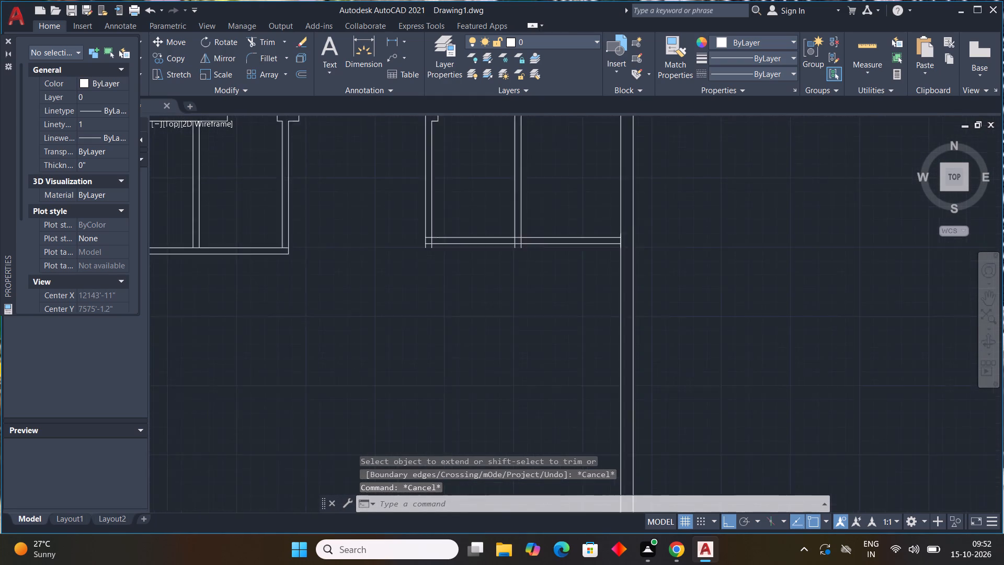
{"action": "key", "text": "t"}
{"action": "key", "text": "r"}
{"action": "key", "text": "space"}
{"action": "scroll", "coordinate": [543, 268], "scroll_direction": "down", "scroll_amount": 1}
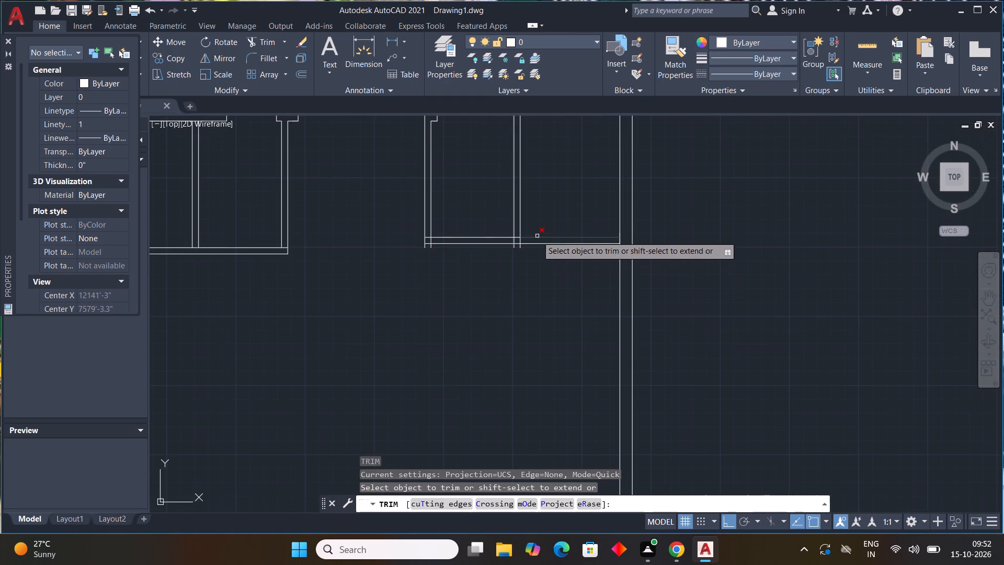
{"action": "scroll", "coordinate": [522, 246], "scroll_direction": "up", "scroll_amount": 2}
{"action": "left_click_drag", "start_coordinate": [525, 244], "coordinate": [472, 239]}
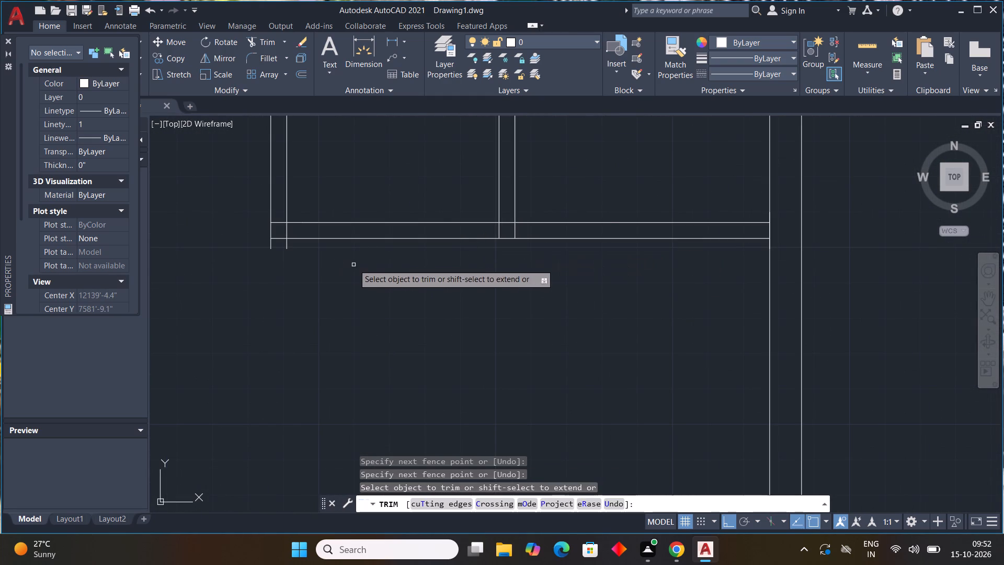
{"action": "left_click_drag", "start_coordinate": [296, 246], "coordinate": [254, 243]}
{"action": "key", "text": "Escape"}
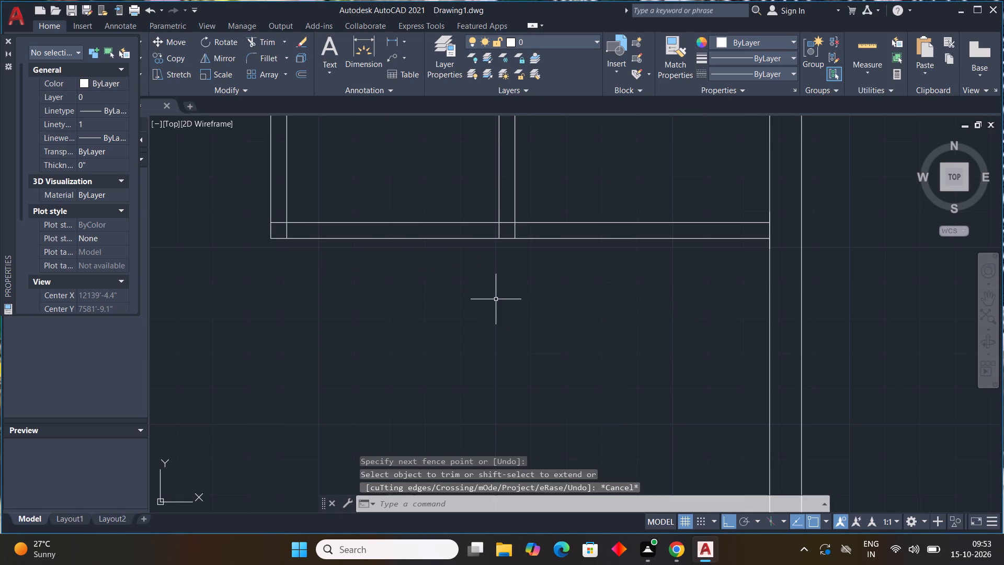
{"action": "key", "text": "Escape"}
{"action": "key", "text": "Escape"}
{"action": "key", "text": "Escape"}
{"action": "key", "text": "Escape"}
{"action": "key", "text": "Escape"}
{"action": "key", "text": "Escape"}
{"action": "key", "text": "Escape"}
{"action": "scroll", "coordinate": [496, 299], "scroll_direction": "down", "scroll_amount": 2}
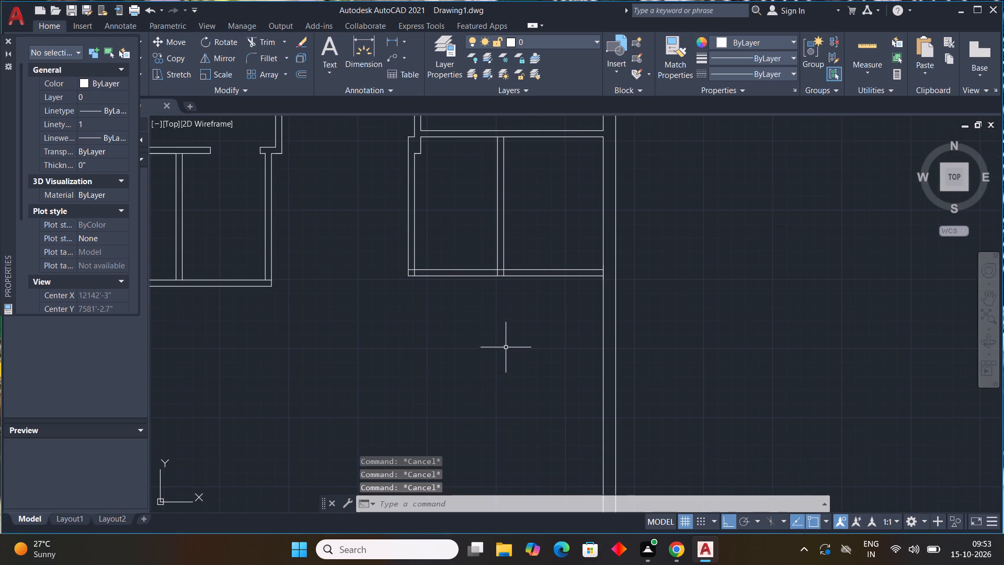
Trim the east exterior wall's inner face between the two lines of the small rooms' bottom wall.
{"action": "key", "text": "space"}
{"action": "scroll", "coordinate": [590, 278], "scroll_direction": "up", "scroll_amount": 3}
{"action": "left_click_drag", "start_coordinate": [667, 256], "coordinate": [613, 256]}
{"action": "scroll", "coordinate": [649, 270], "scroll_direction": "down", "scroll_amount": 3}
{"action": "scroll", "coordinate": [843, 343], "scroll_direction": "down", "scroll_amount": 1}
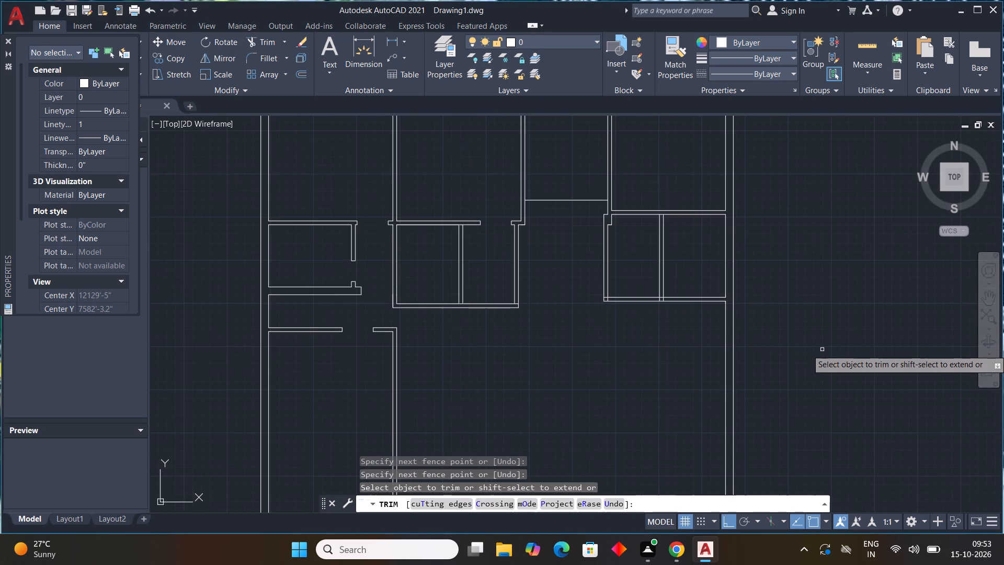
{"action": "middle_click_drag", "start_coordinate": [812, 346], "coordinate": [739, 217]}
{"action": "scroll", "coordinate": [738, 230], "scroll_direction": "down", "scroll_amount": 2}
{"action": "middle_click_drag", "start_coordinate": [774, 280], "coordinate": [720, 305]}
{"action": "key", "text": "Escape"}
{"action": "key", "text": "Escape"}
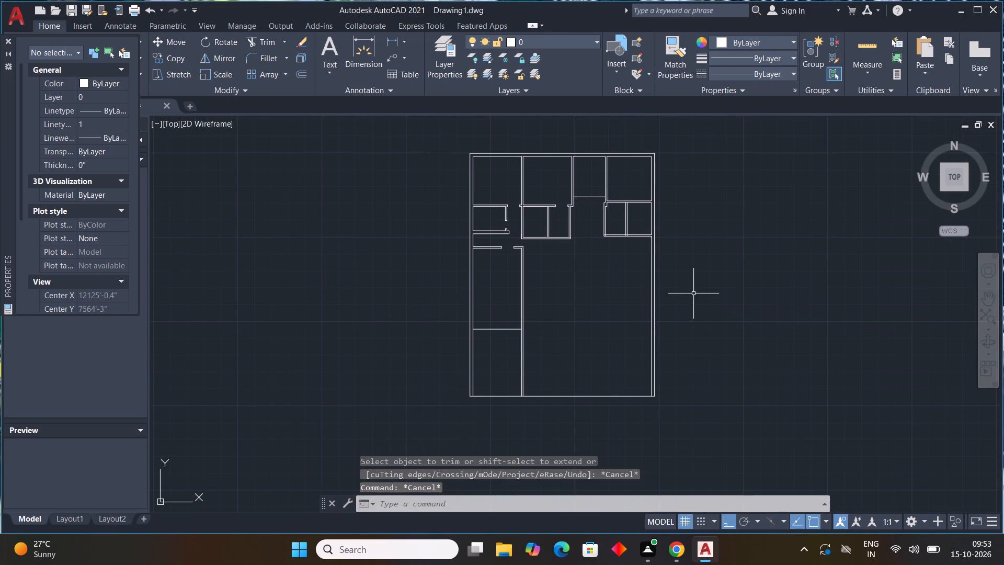
{"action": "key", "text": "Escape"}
{"action": "key", "text": "Escape"}
{"action": "key", "text": "Escape"}
{"action": "key", "text": "Escape"}
{"action": "key", "text": "Escape"}
{"action": "key", "text": "Escape"}
{"action": "key", "text": "Escape"}
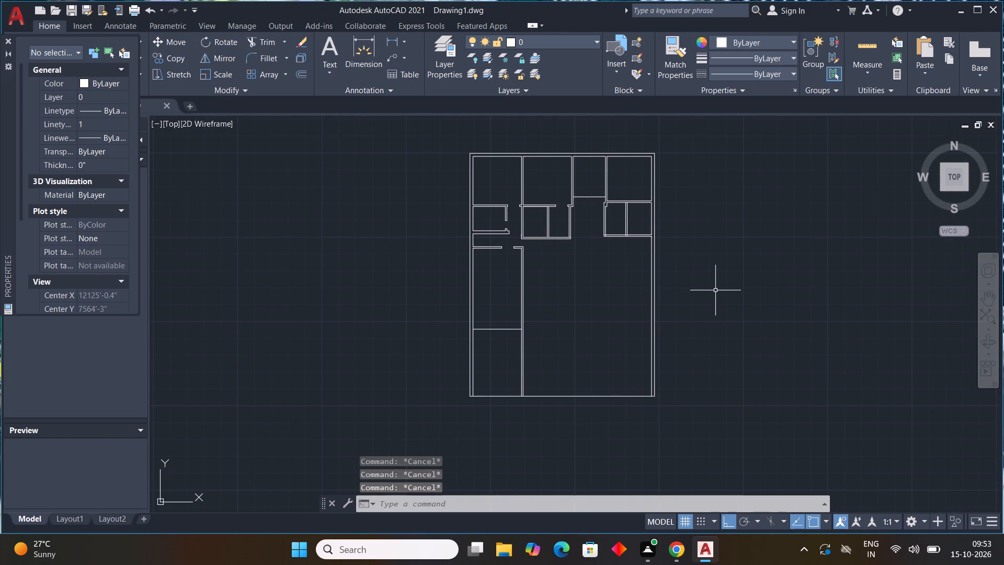
Offset the east exterior wall's inner face below the small rooms 12'0" to the west.
{"action": "key", "text": "o"}
{"action": "type", "text": "ff"}
{"action": "key", "text": "space"}
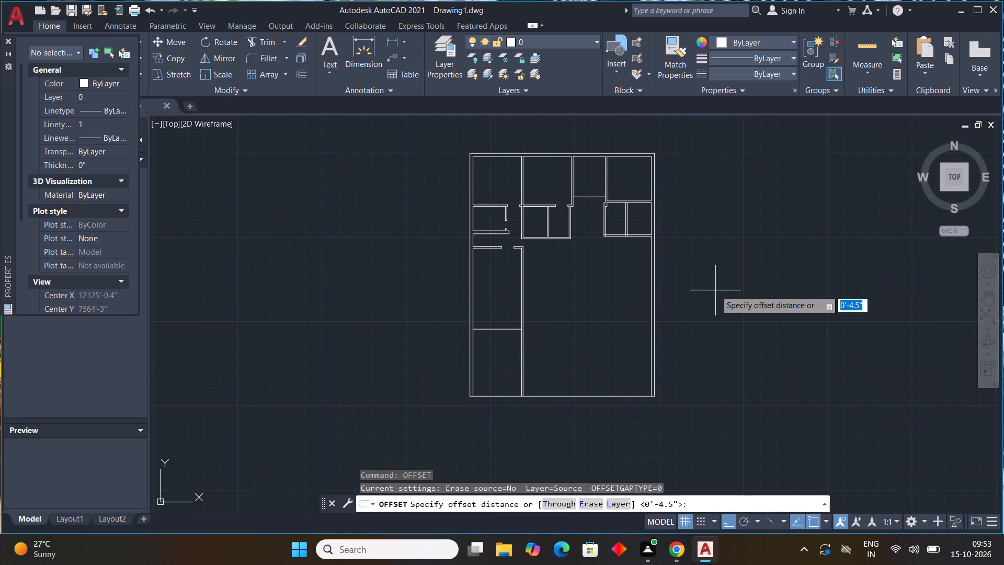
{"action": "type", "text": "13"}
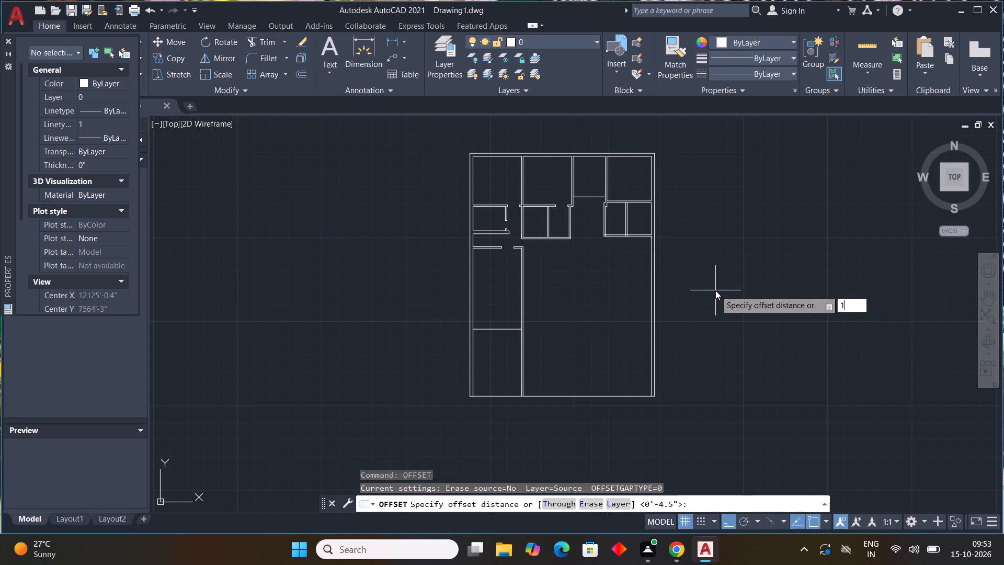
{"action": "key", "text": "BackSpace"}
{"action": "key", "text": "2"}
{"action": "type", "text": "'0\""}
{"action": "key", "text": "Return"}
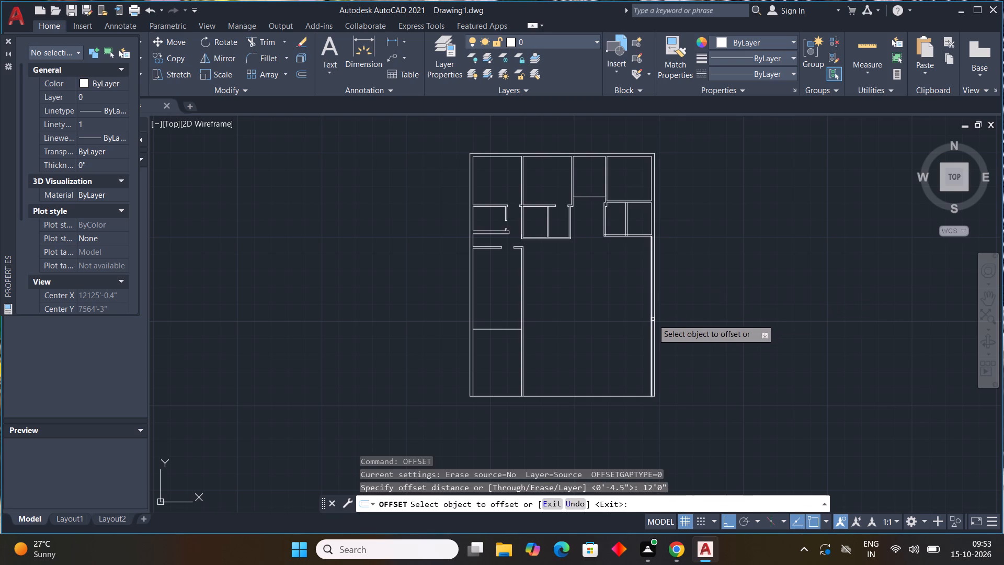
{"action": "left_click", "coordinate": [653, 319]}
{"action": "left_click", "coordinate": [600, 319]}
{"action": "key", "text": "Escape"}
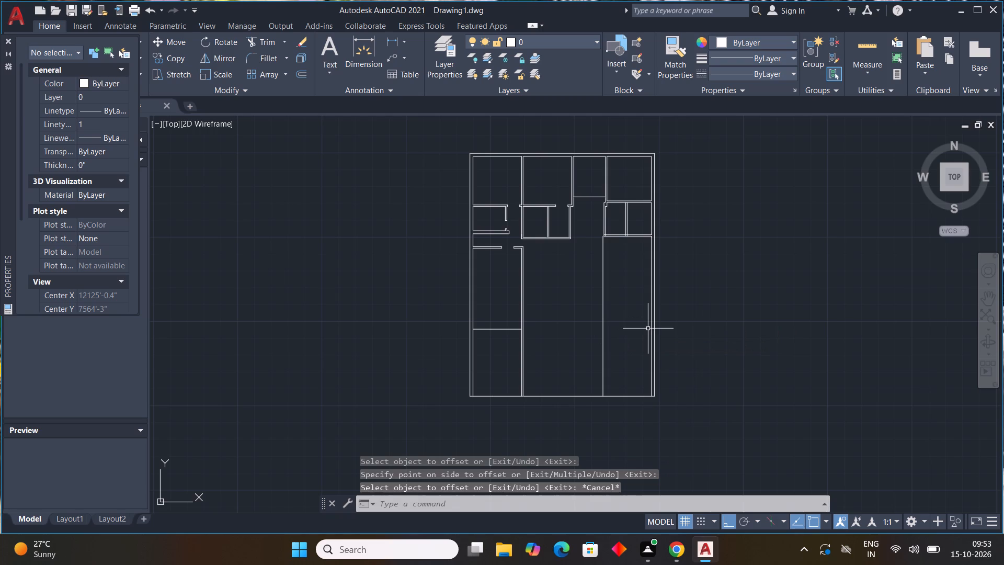
Offset the new vertical line south of the small rooms 4.5" west to form the east-side room's west wall.
{"action": "scroll", "coordinate": [604, 328], "scroll_direction": "up", "scroll_amount": 2}
{"action": "scroll", "coordinate": [613, 336], "scroll_direction": "down", "scroll_amount": 1}
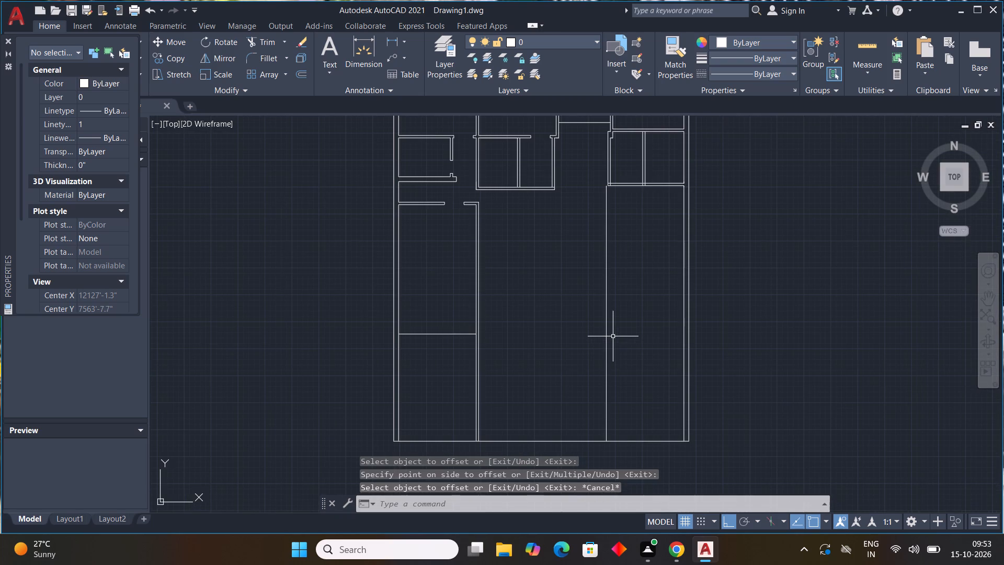
{"action": "key", "text": "space"}
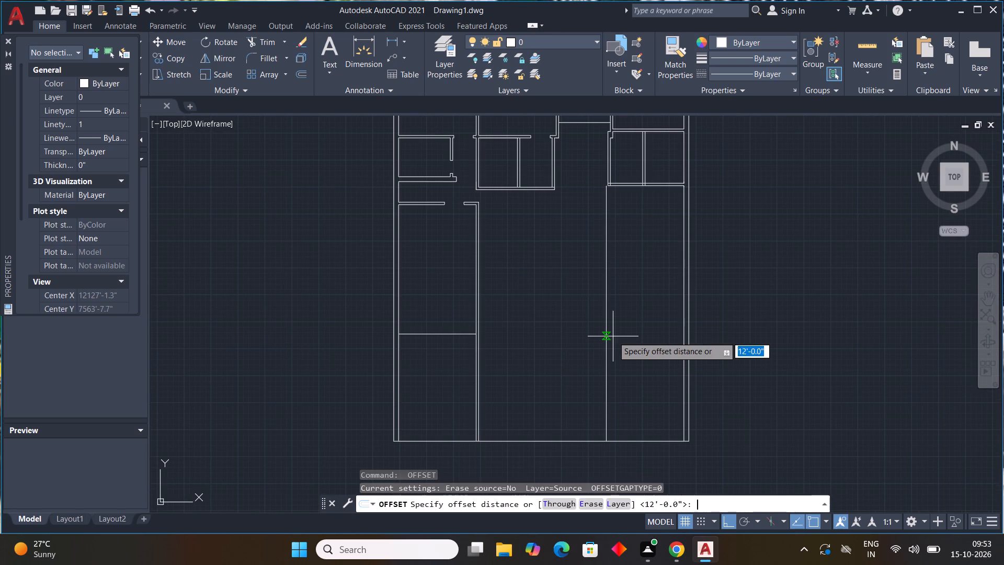
{"action": "type", "text": "4.5\""}
{"action": "key", "text": "Return"}
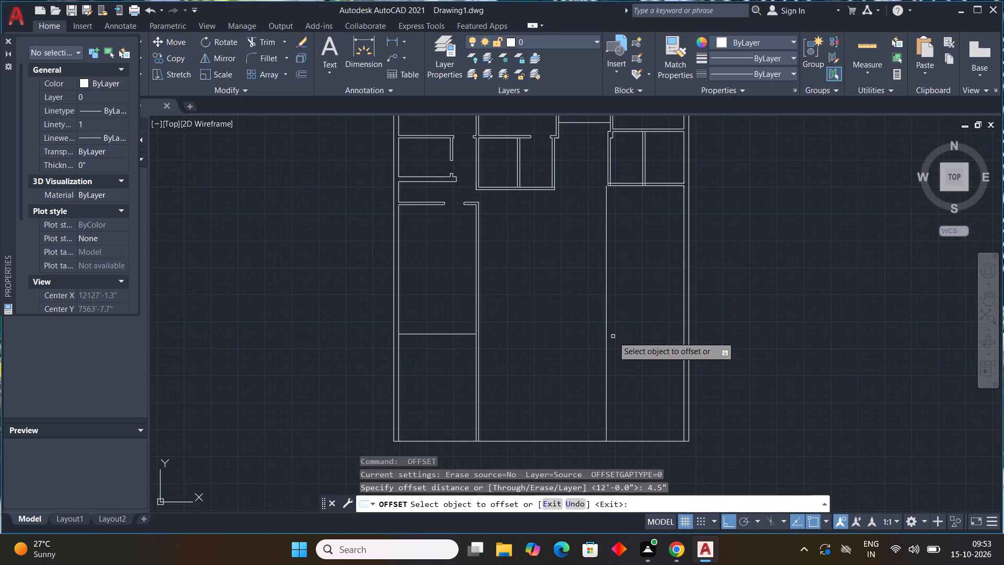
{"action": "left_click", "coordinate": [608, 332]}
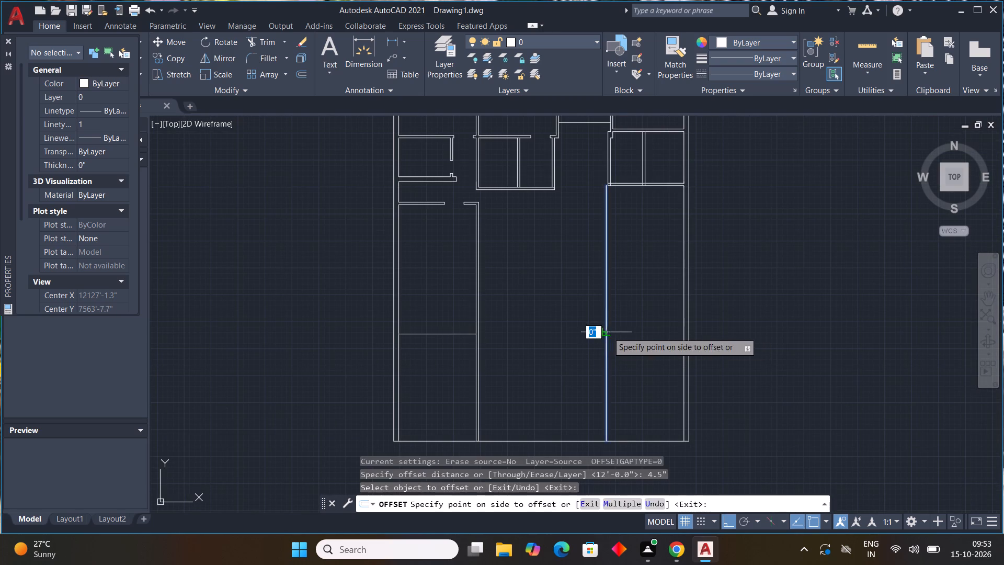
{"action": "left_click", "coordinate": [553, 327]}
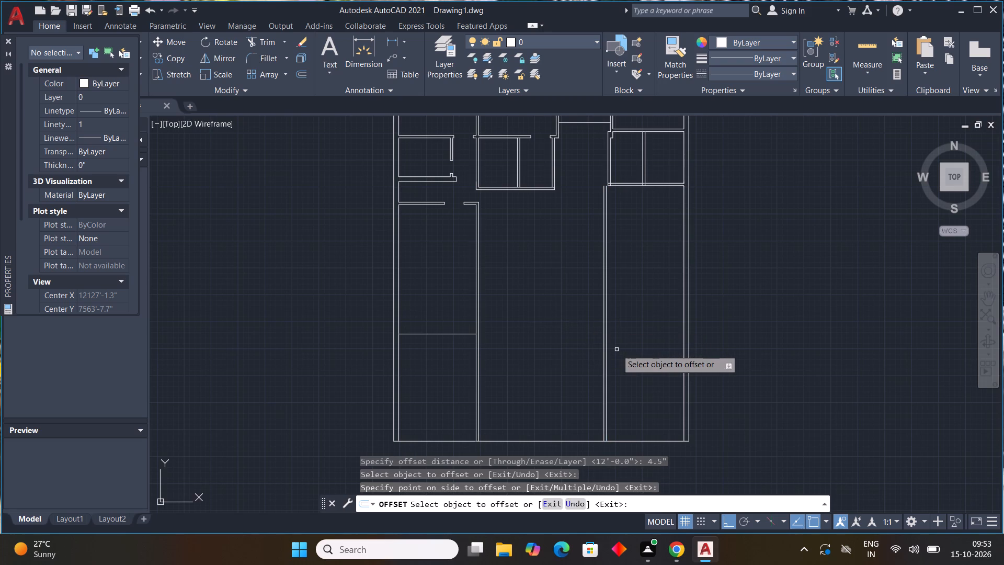
{"action": "key", "text": "Escape"}
{"action": "key", "text": "Escape"}
{"action": "key", "text": "Escape"}
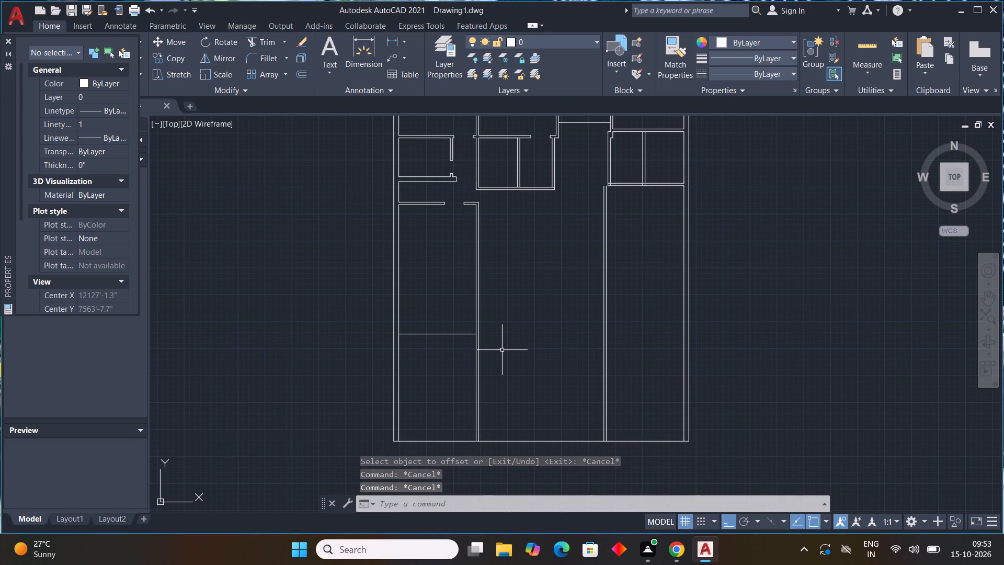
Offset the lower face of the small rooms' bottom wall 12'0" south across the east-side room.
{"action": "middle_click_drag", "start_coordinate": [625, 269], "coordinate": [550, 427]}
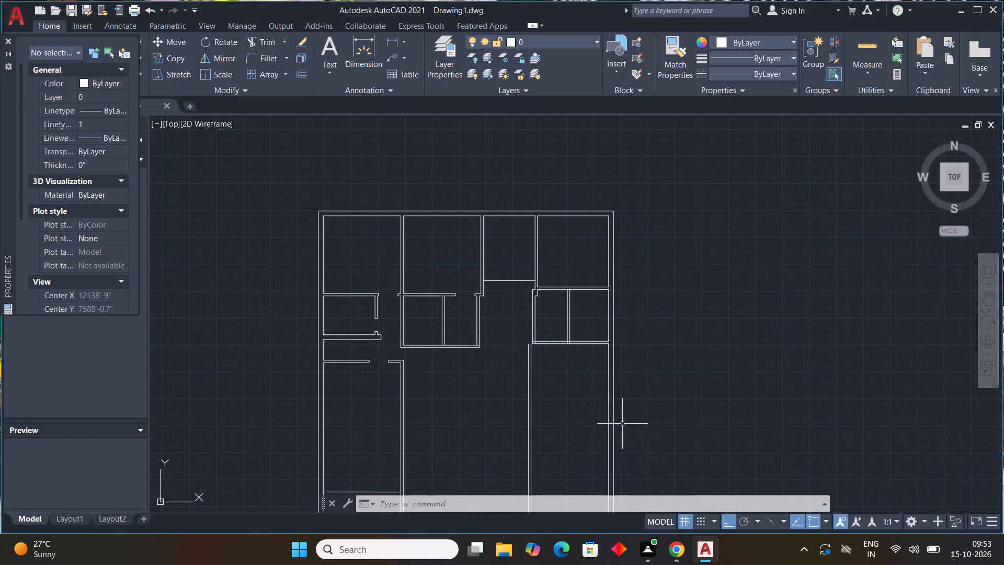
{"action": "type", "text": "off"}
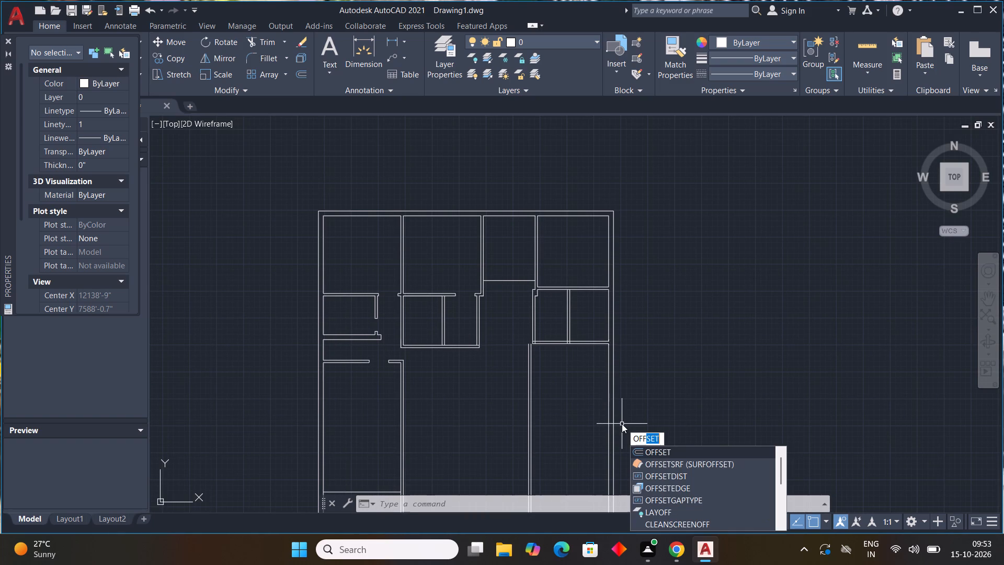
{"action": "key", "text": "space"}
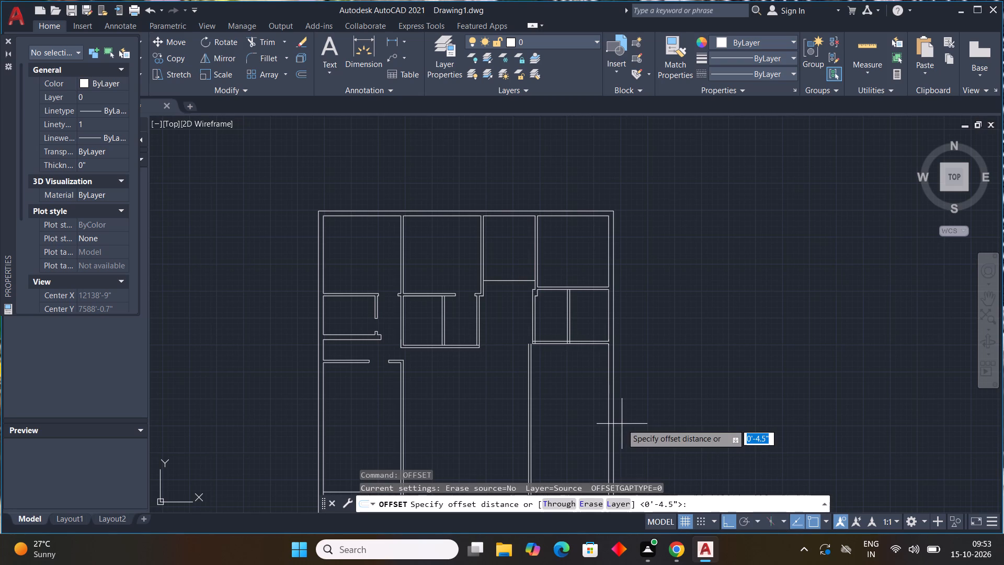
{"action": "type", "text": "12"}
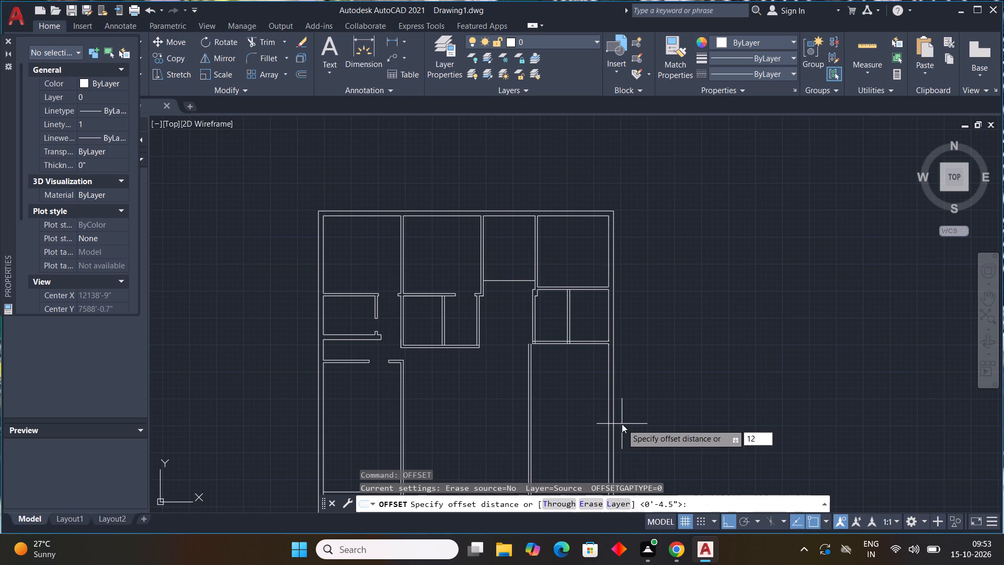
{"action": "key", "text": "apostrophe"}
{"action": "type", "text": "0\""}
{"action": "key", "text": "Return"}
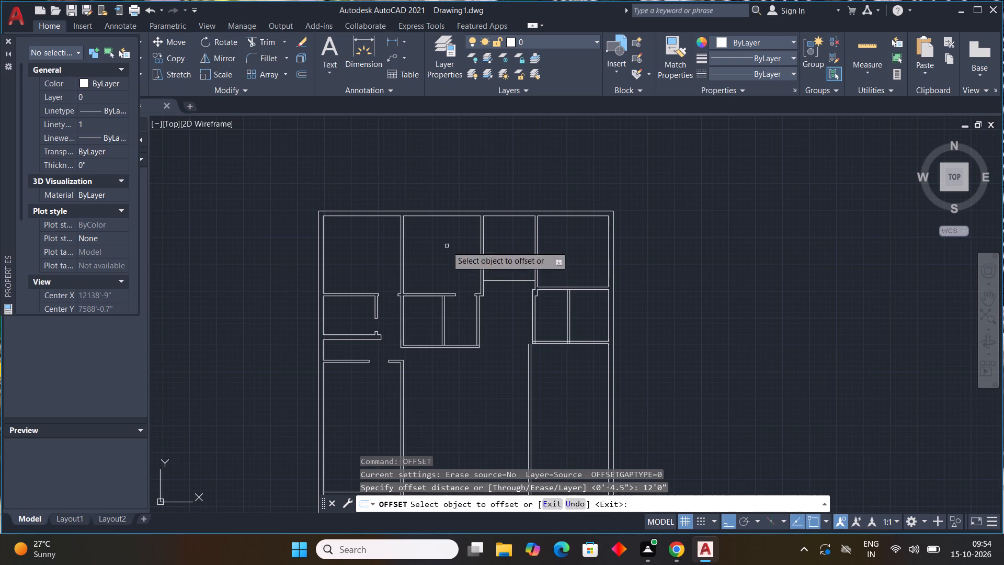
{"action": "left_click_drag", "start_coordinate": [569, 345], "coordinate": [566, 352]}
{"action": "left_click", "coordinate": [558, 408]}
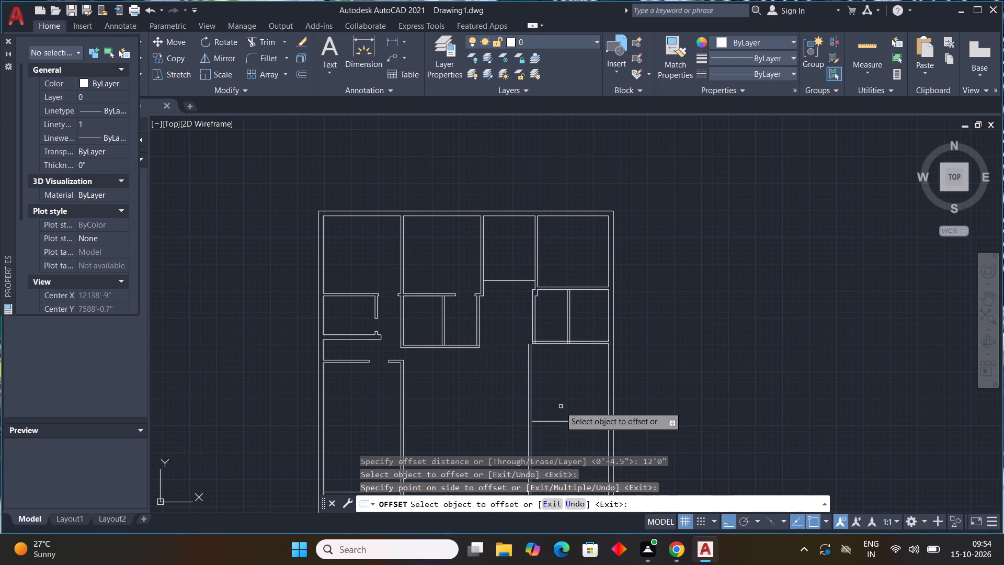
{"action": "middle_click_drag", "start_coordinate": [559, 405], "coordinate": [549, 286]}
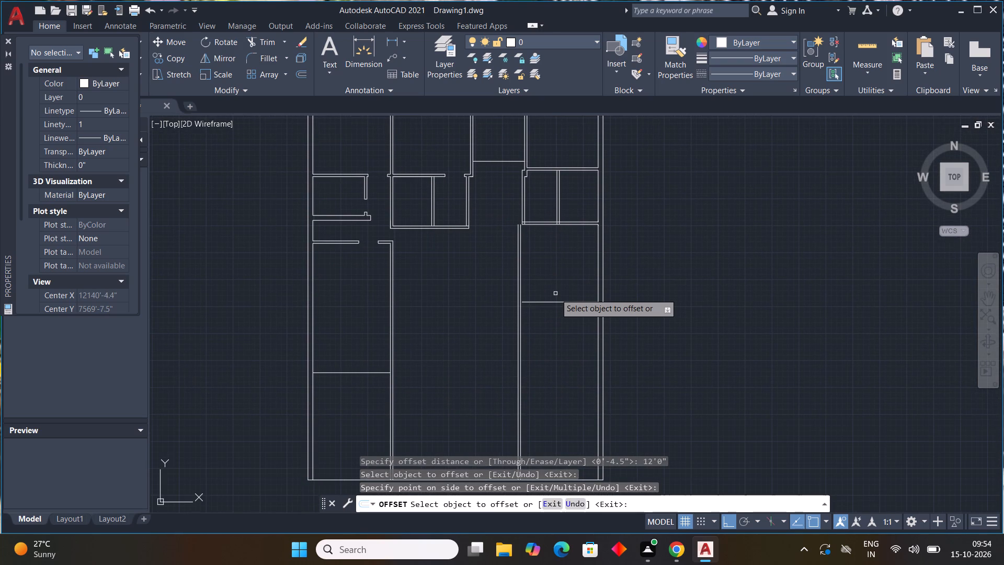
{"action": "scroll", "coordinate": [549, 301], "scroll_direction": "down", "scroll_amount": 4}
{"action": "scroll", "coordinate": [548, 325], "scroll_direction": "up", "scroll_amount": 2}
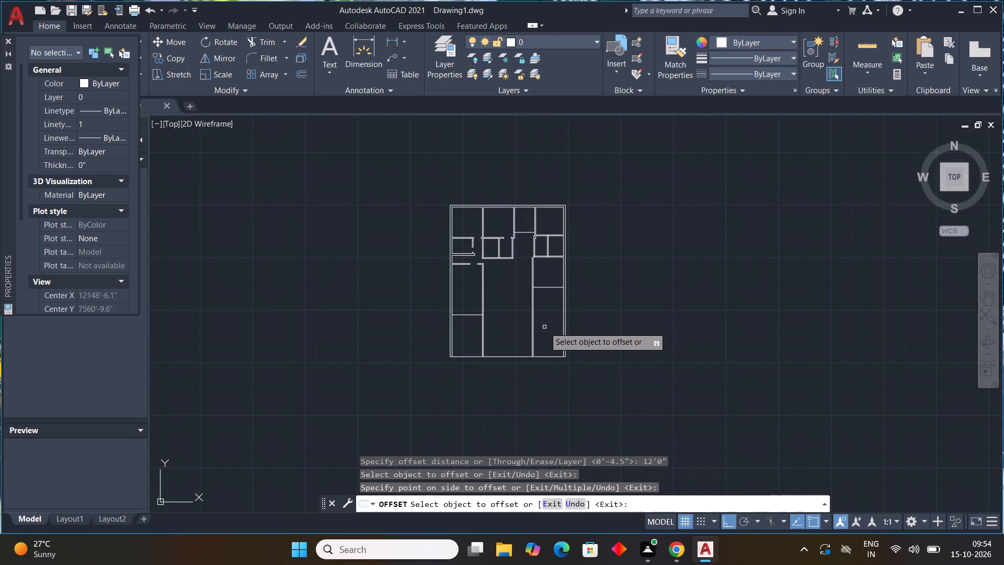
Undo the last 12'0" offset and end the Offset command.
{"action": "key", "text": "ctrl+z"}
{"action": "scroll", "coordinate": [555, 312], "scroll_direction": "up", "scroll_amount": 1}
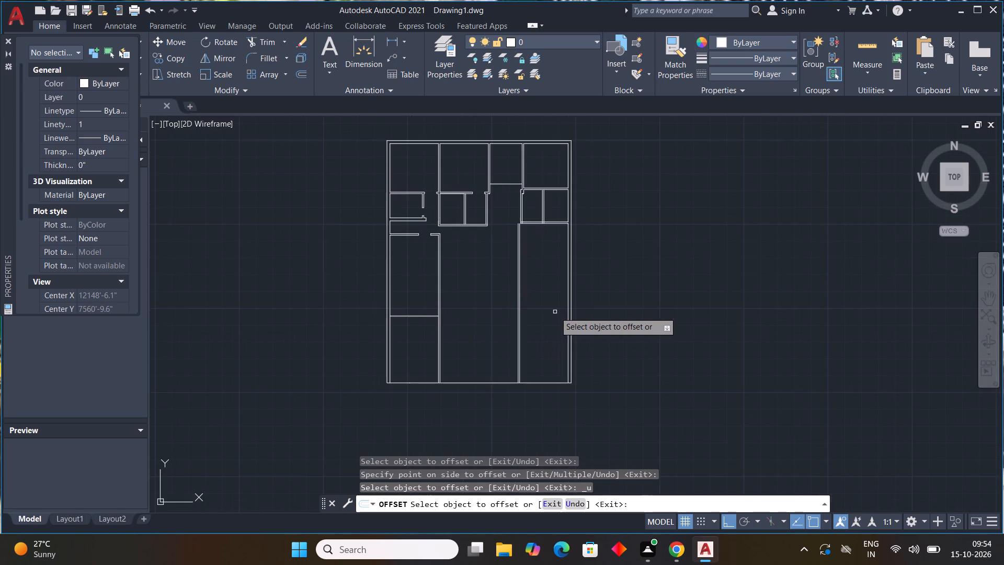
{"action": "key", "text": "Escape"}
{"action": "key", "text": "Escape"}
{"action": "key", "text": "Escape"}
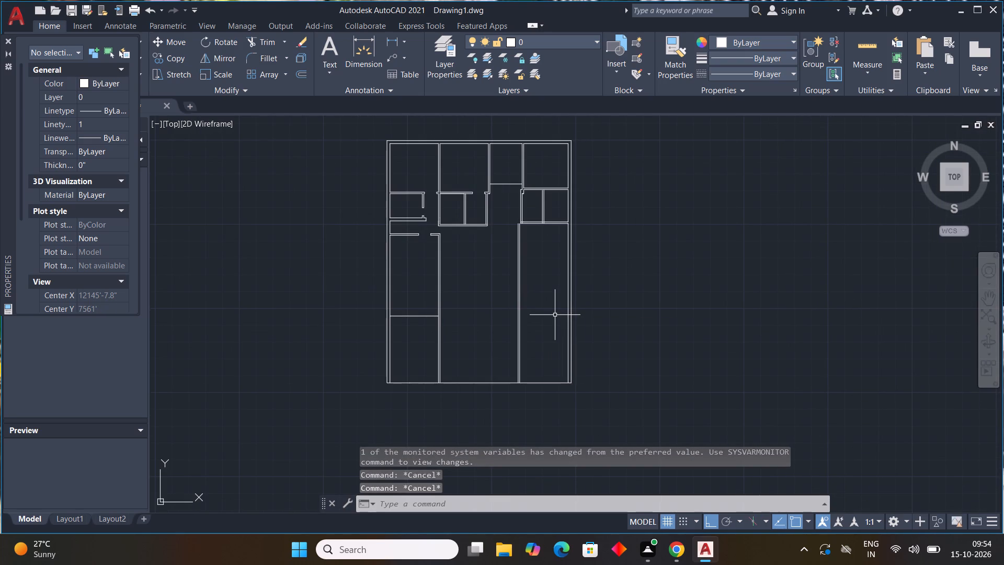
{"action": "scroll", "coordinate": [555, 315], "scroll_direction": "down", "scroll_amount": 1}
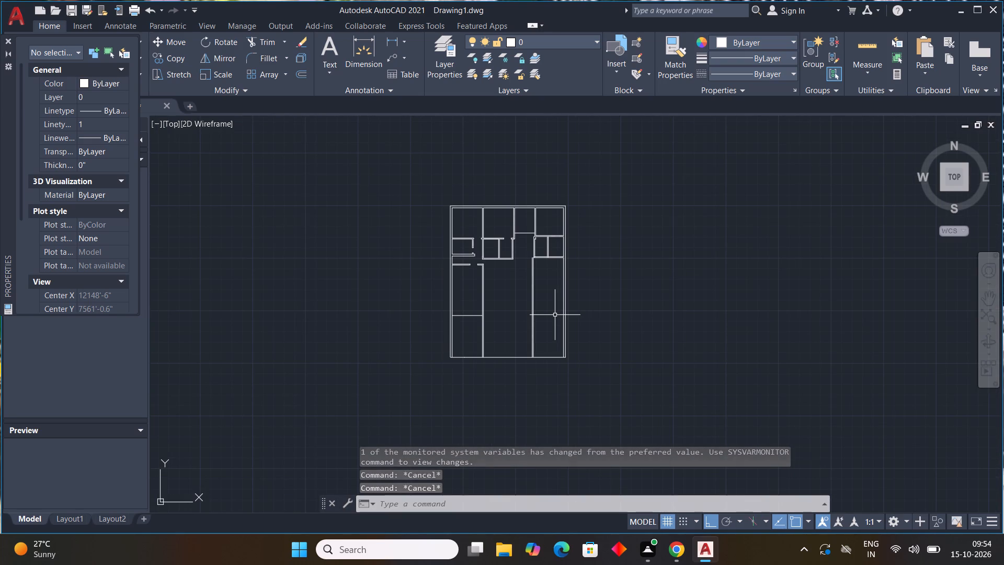
Draw a horizontal line continuing the west room's bottom line east to the east exterior wall's inner face.
{"action": "type", "text": "l"}
{"action": "key", "text": "space"}
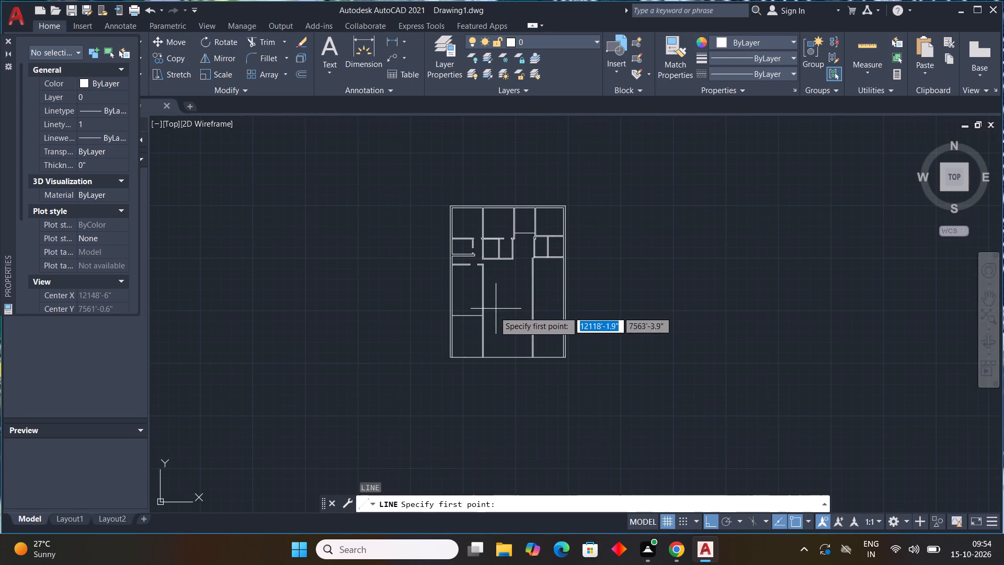
{"action": "scroll", "coordinate": [491, 317], "scroll_direction": "up", "scroll_amount": 3}
{"action": "left_click_drag", "start_coordinate": [448, 314], "coordinate": [455, 314]}
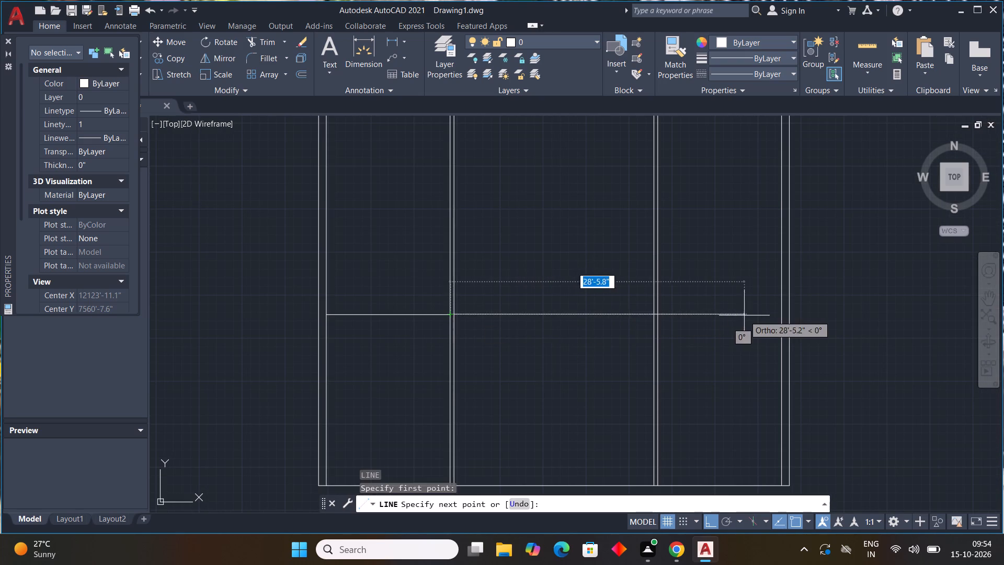
{"action": "left_click", "coordinate": [782, 317]}
{"action": "key", "text": "Escape"}
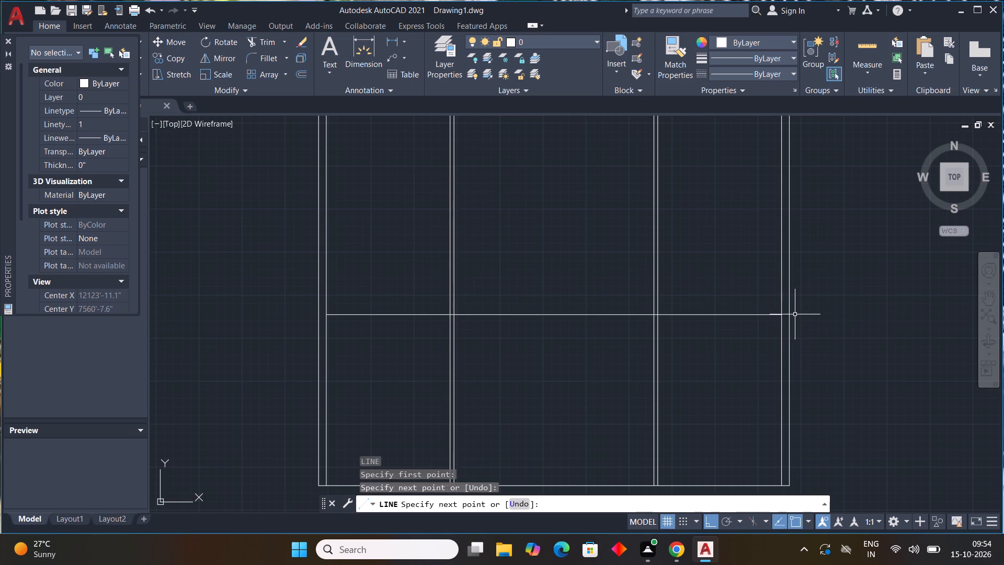
{"action": "scroll", "coordinate": [724, 336], "scroll_direction": "down", "scroll_amount": 1}
{"action": "scroll", "coordinate": [592, 334], "scroll_direction": "up", "scroll_amount": 1}
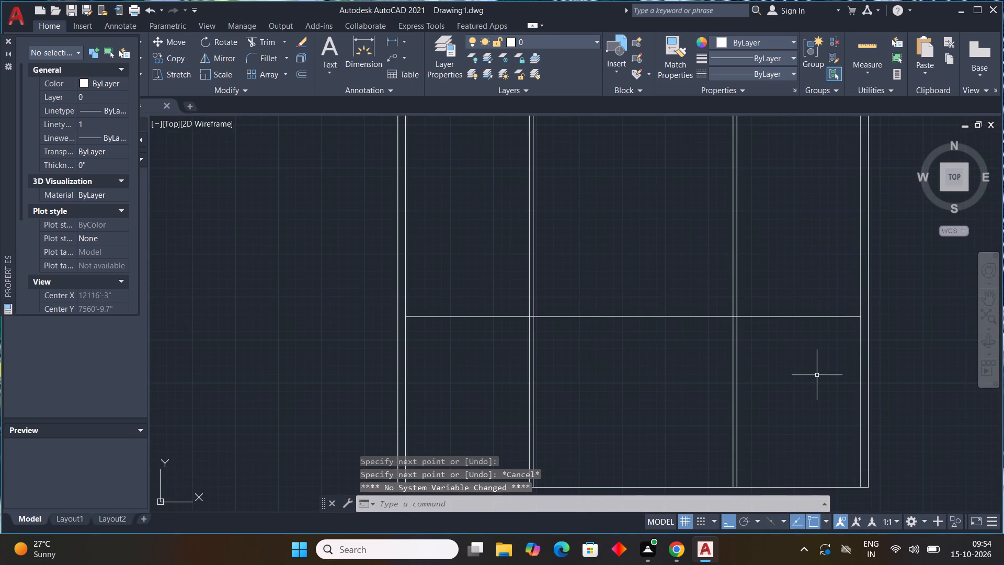
{"action": "scroll", "coordinate": [817, 375], "scroll_direction": "down", "scroll_amount": 2}
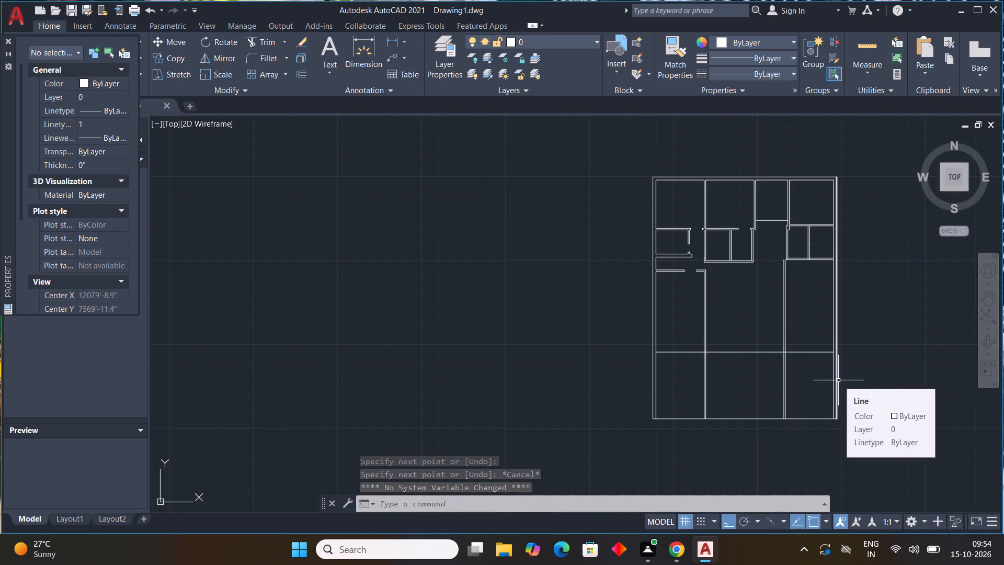
Trim the new horizontal line where it crosses between the two faces of the west room's east wall.
{"action": "key", "text": "t"}
{"action": "key", "text": "r"}
{"action": "key", "text": "space"}
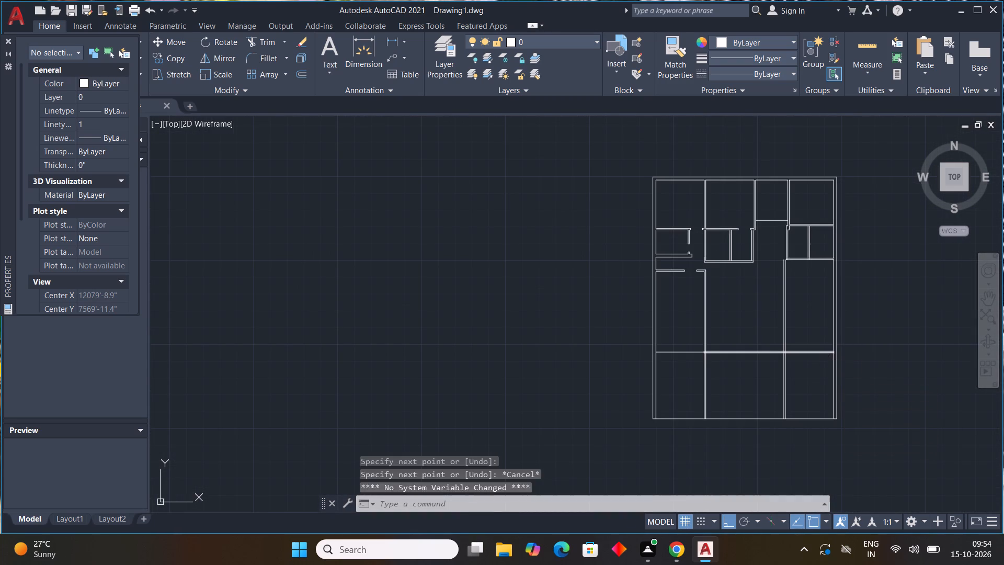
{"action": "scroll", "coordinate": [724, 356], "scroll_direction": "up", "scroll_amount": 5}
{"action": "left_click_drag", "start_coordinate": [544, 330], "coordinate": [544, 323]}
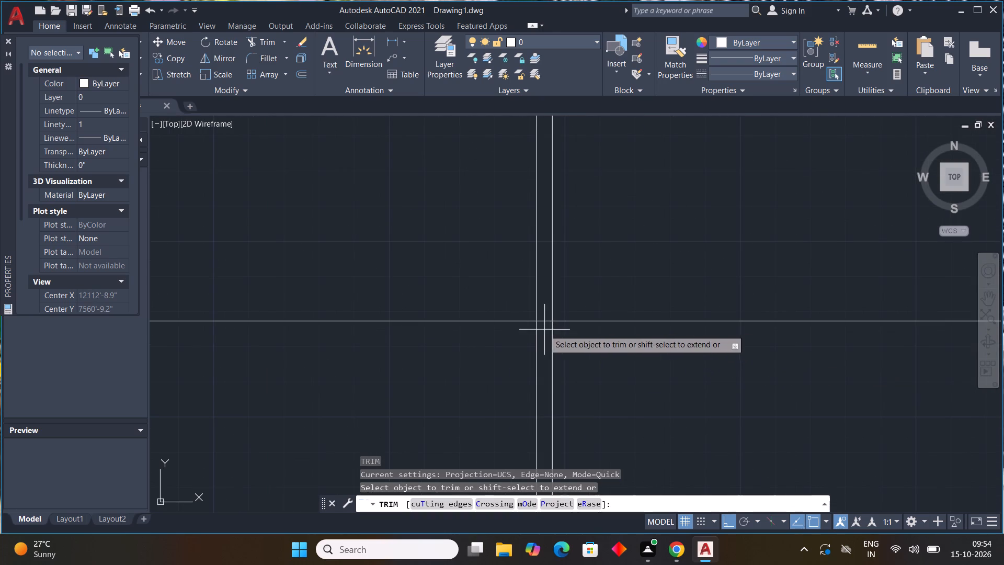
{"action": "left_click_drag", "start_coordinate": [544, 323], "coordinate": [544, 303]}
{"action": "scroll", "coordinate": [663, 334], "scroll_direction": "down", "scroll_amount": 2}
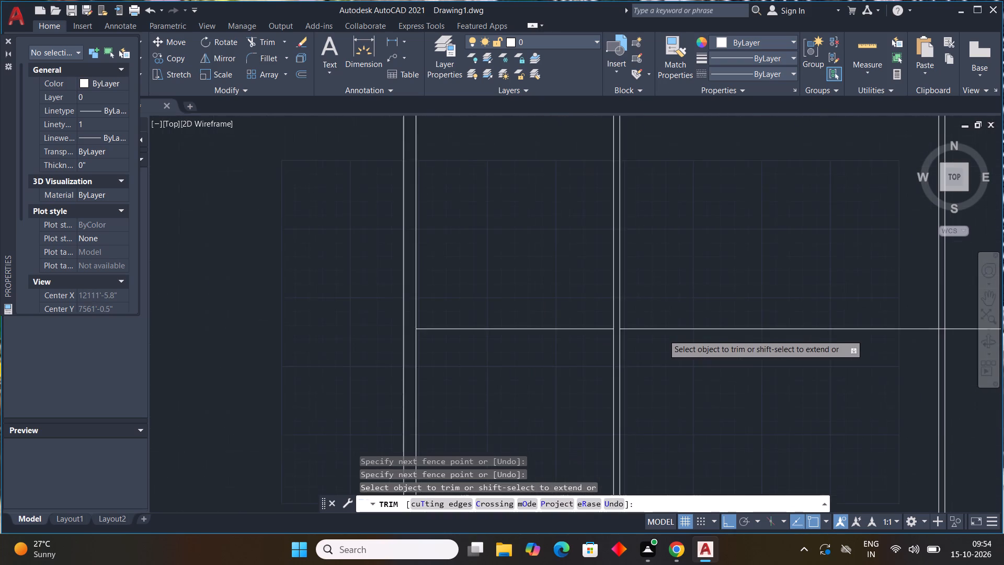
{"action": "scroll", "coordinate": [746, 371], "scroll_direction": "up", "scroll_amount": 1}
{"action": "middle_click_drag", "start_coordinate": [736, 377], "coordinate": [584, 382]}
{"action": "scroll", "coordinate": [713, 391], "scroll_direction": "down", "scroll_amount": 2}
{"action": "scroll", "coordinate": [617, 392], "scroll_direction": "down", "scroll_amount": 1}
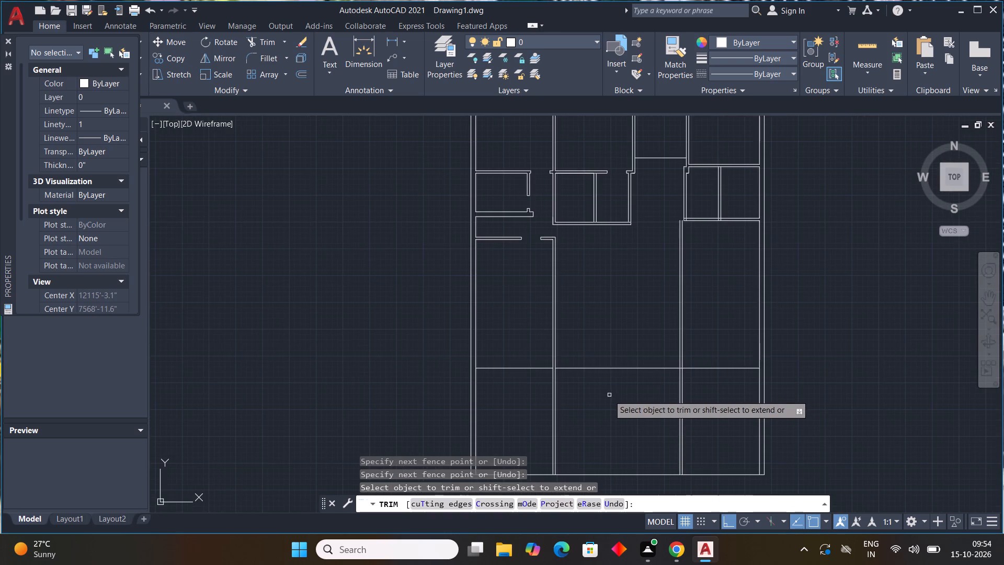
{"action": "middle_click_drag", "start_coordinate": [609, 395], "coordinate": [507, 377]}
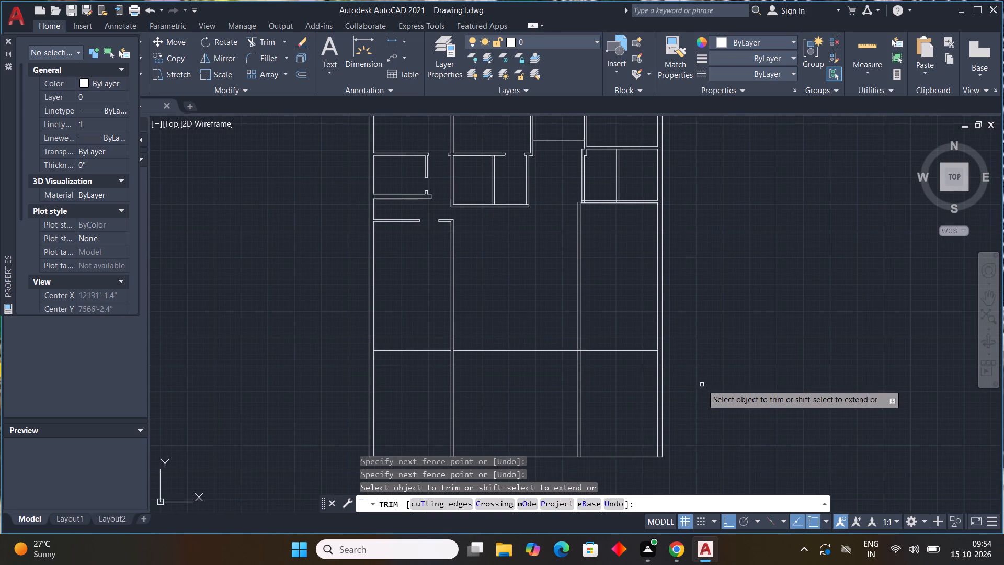
{"action": "type", "text": "off"}
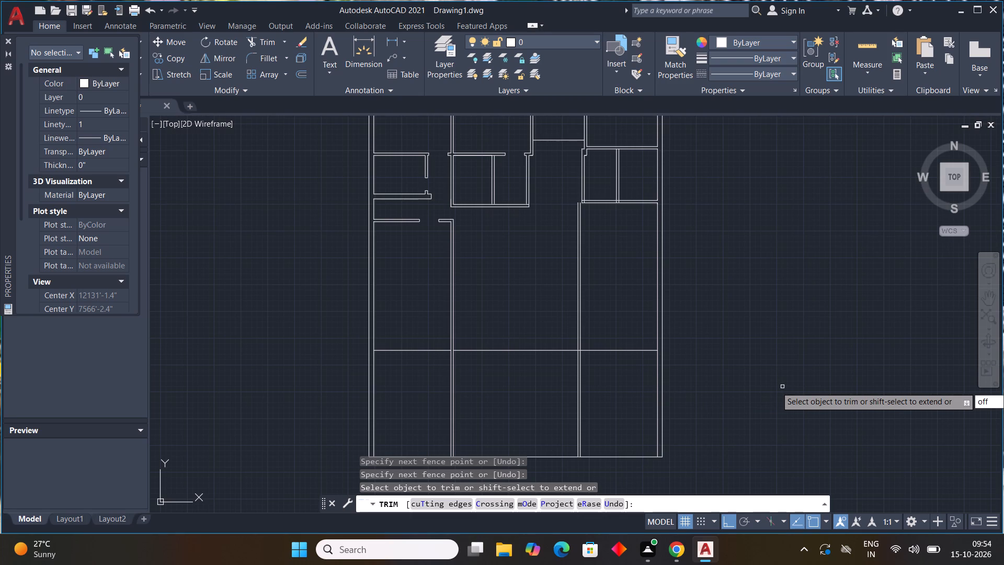
{"action": "key", "text": "Escape"}
{"action": "key", "text": "Escape"}
{"action": "key", "text": "Escape"}
Offset the new horizontal line 9" south to form the cross wall's lower face.
{"action": "type", "text": "off"}
{"action": "key", "text": "space"}
{"action": "type", "text": "9\""}
{"action": "key", "text": "Return"}
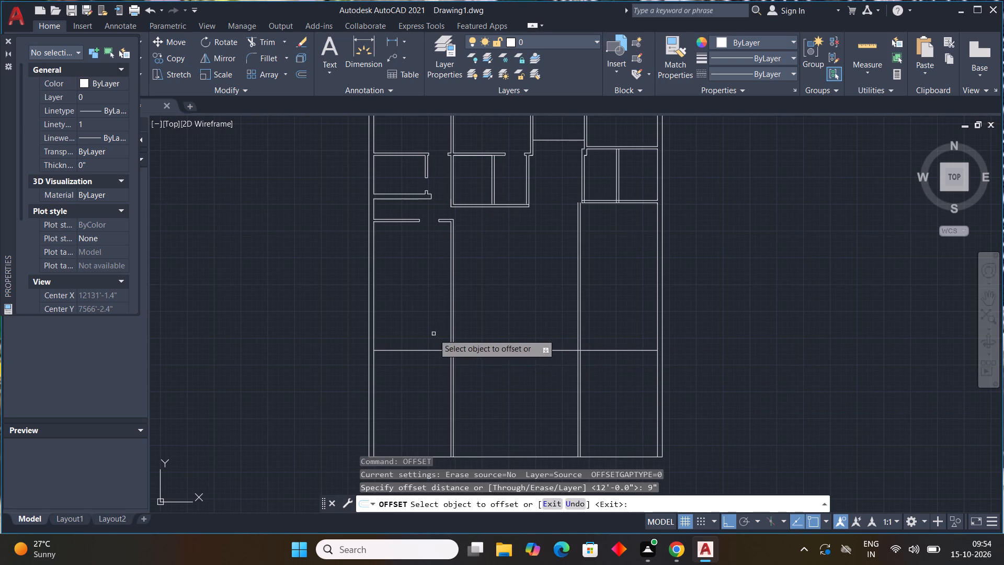
{"action": "left_click_drag", "start_coordinate": [475, 351], "coordinate": [483, 364]}
{"action": "left_click", "coordinate": [492, 383]}
{"action": "key", "text": "Escape"}
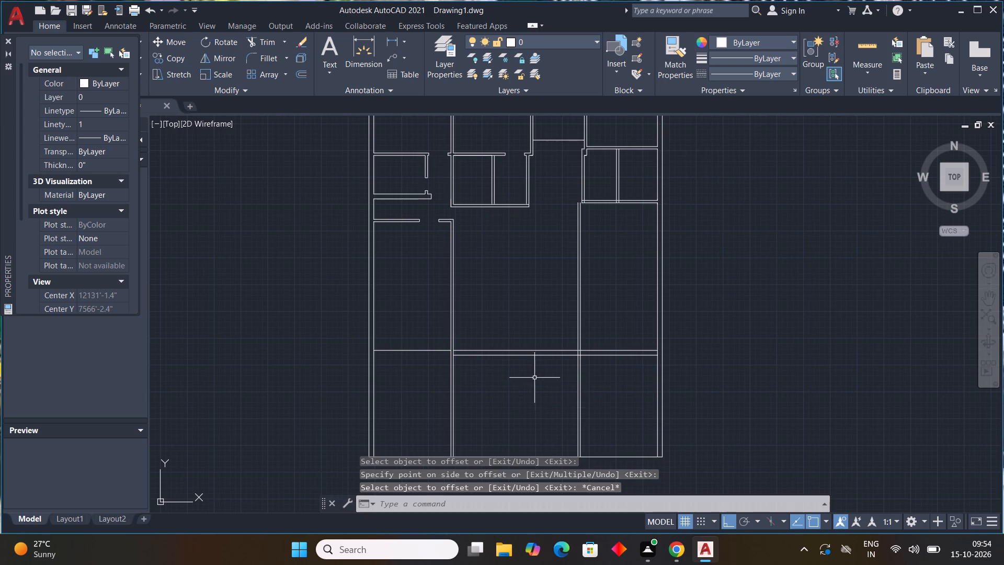
Stretch the west end of the cross wall's lower face to the west face of the west room's east wall.
{"action": "scroll", "coordinate": [438, 353], "scroll_direction": "up", "scroll_amount": 3}
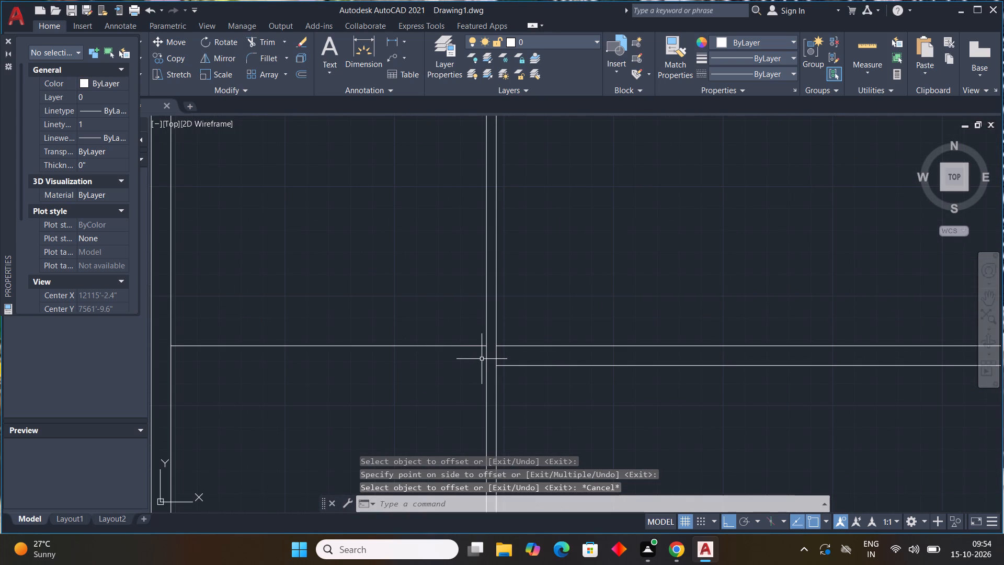
{"action": "left_click", "coordinate": [505, 367]}
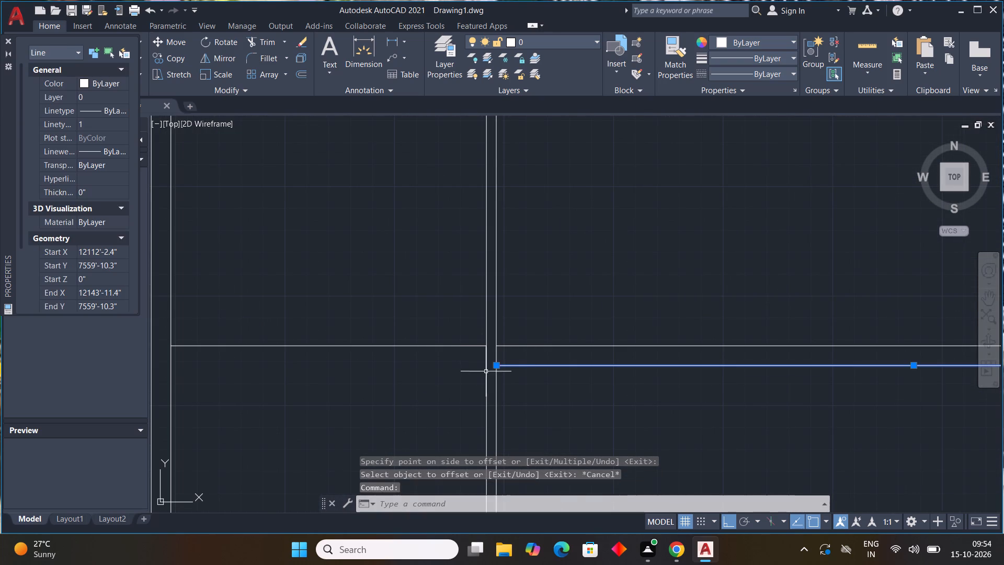
{"action": "left_click_drag", "start_coordinate": [498, 367], "coordinate": [491, 366]}
{"action": "left_click", "coordinate": [485, 366]}
{"action": "scroll", "coordinate": [620, 400], "scroll_direction": "down", "scroll_amount": 3}
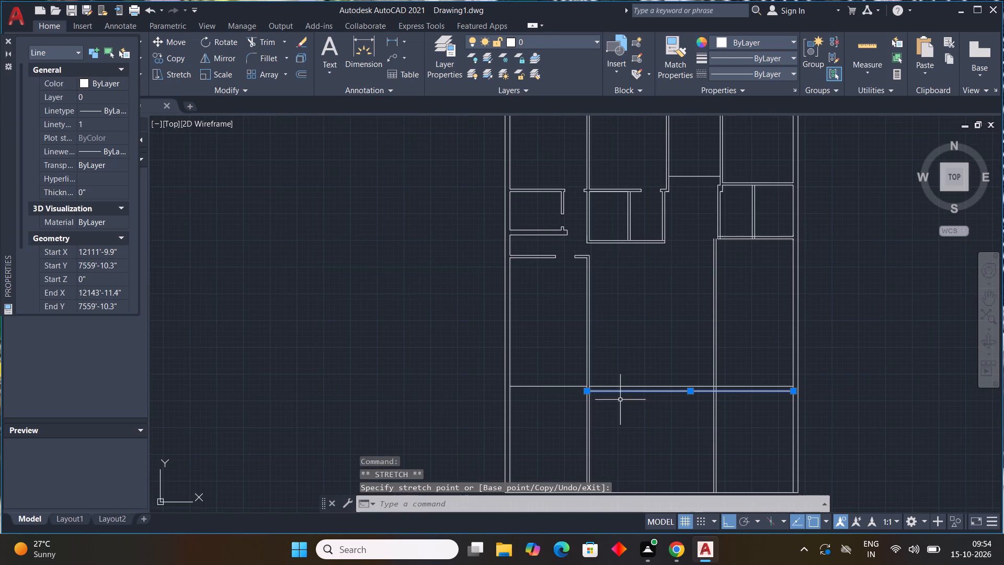
{"action": "key", "text": "Escape"}
{"action": "key", "text": "Escape"}
{"action": "key", "text": "Escape"}
{"action": "key", "text": "Escape"}
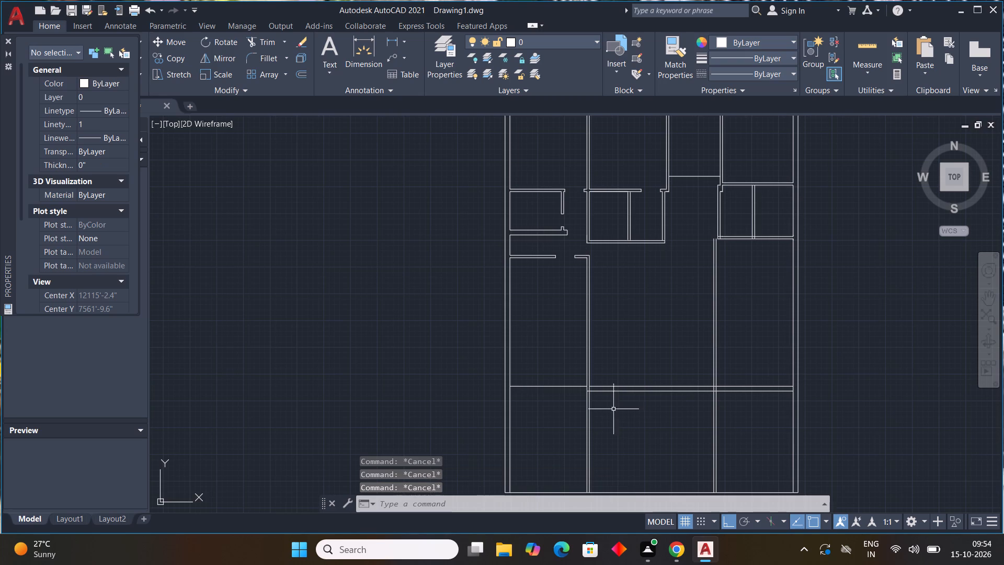
Erase the east face of the west room's east wall.
{"action": "scroll", "coordinate": [592, 361], "scroll_direction": "up", "scroll_amount": 1}
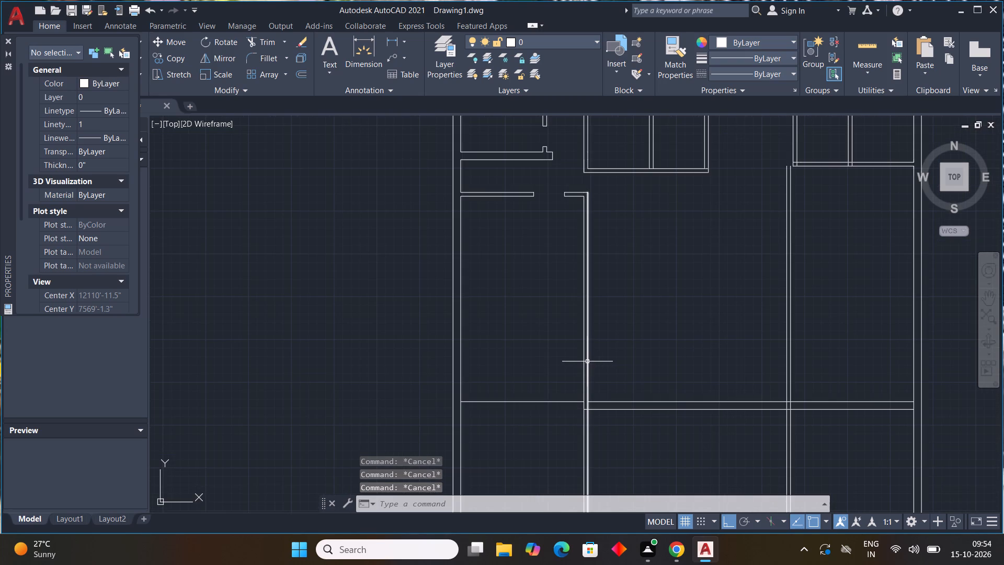
{"action": "left_click", "coordinate": [587, 361]}
{"action": "key", "text": "Delete"}
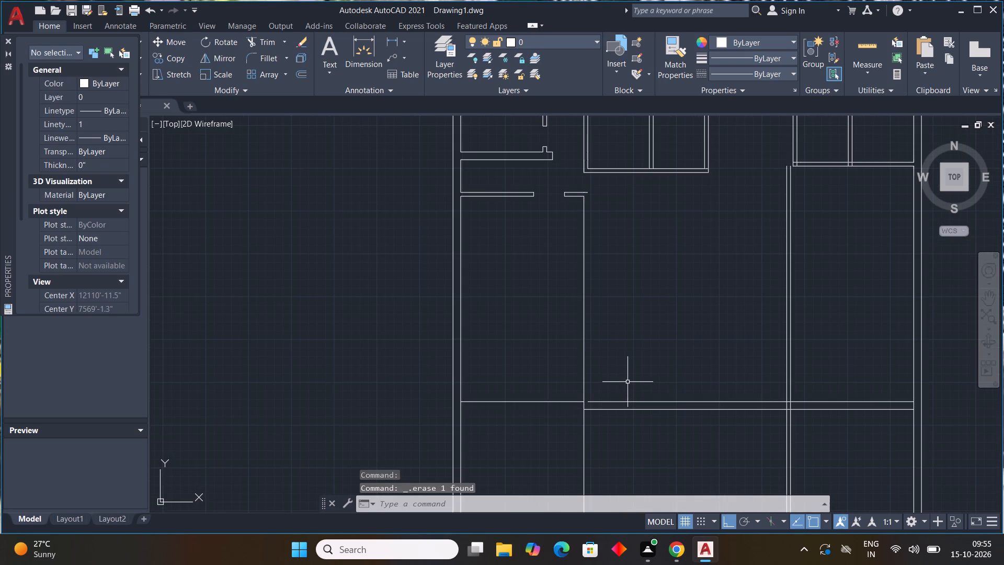
Offset the remaining face of the west room's east wall 9" to the east.
{"action": "key", "text": "p"}
{"action": "key", "text": "BackSpace"}
{"action": "type", "text": "off 9\""}
{"action": "key", "text": "Return"}
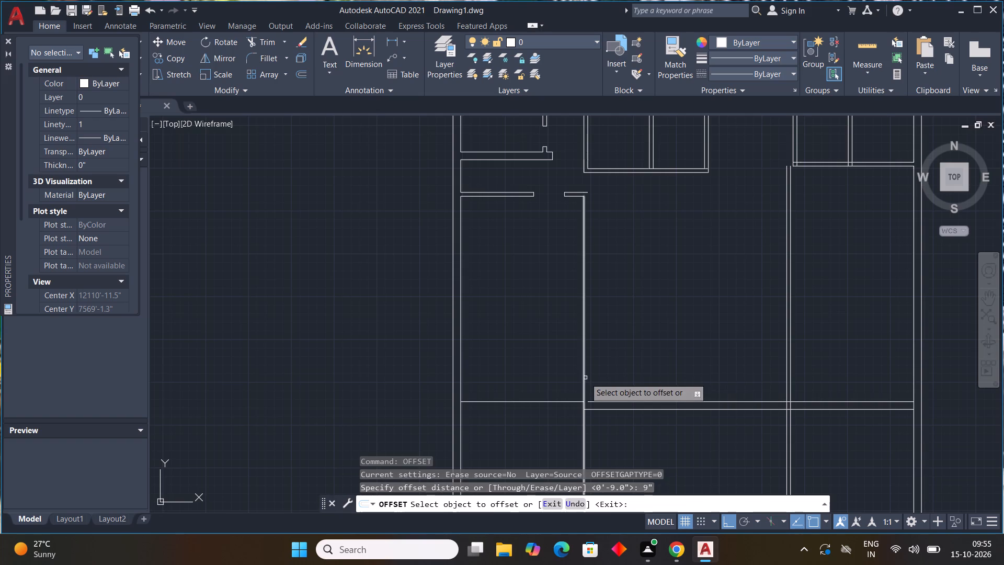
{"action": "left_click_drag", "start_coordinate": [585, 378], "coordinate": [590, 377]}
{"action": "left_click", "coordinate": [626, 367]}
{"action": "key", "text": "Escape"}
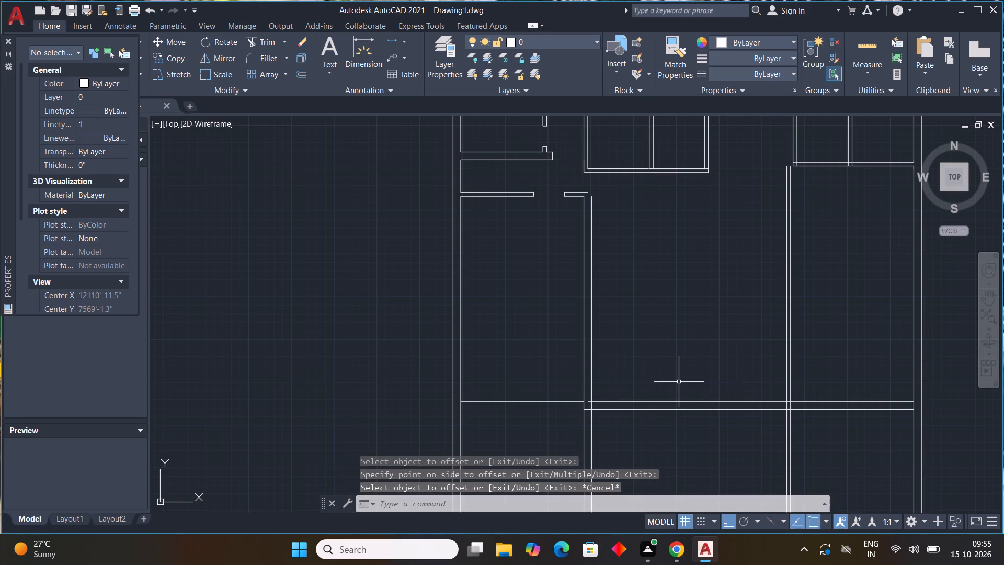
Extend the new east face north to the small rooms' bottom wall, and the door-side wall stub's upper line east to meet it.
{"action": "key", "text": "e"}
{"action": "type", "text": "x"}
{"action": "key", "text": "space"}
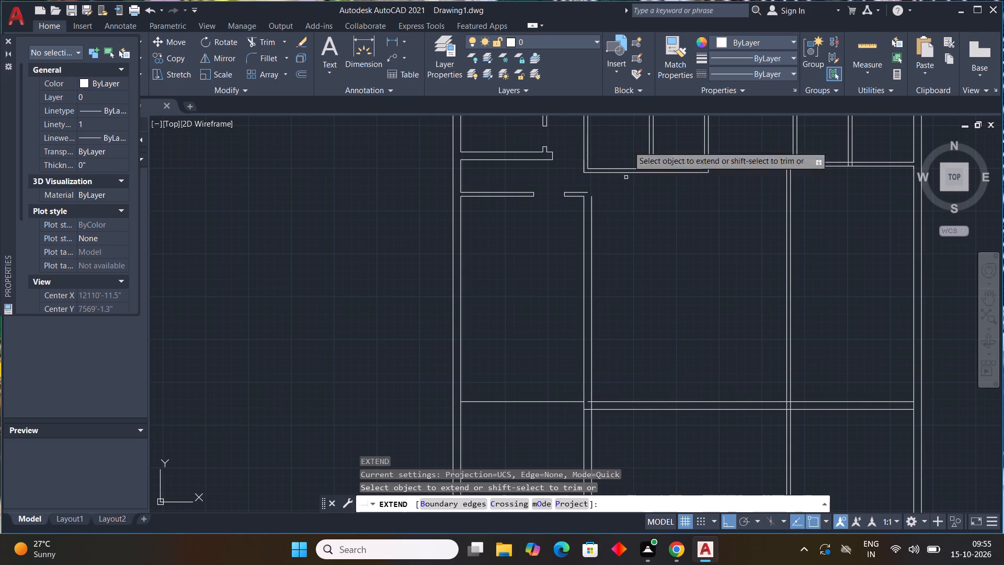
{"action": "left_click", "coordinate": [592, 198]}
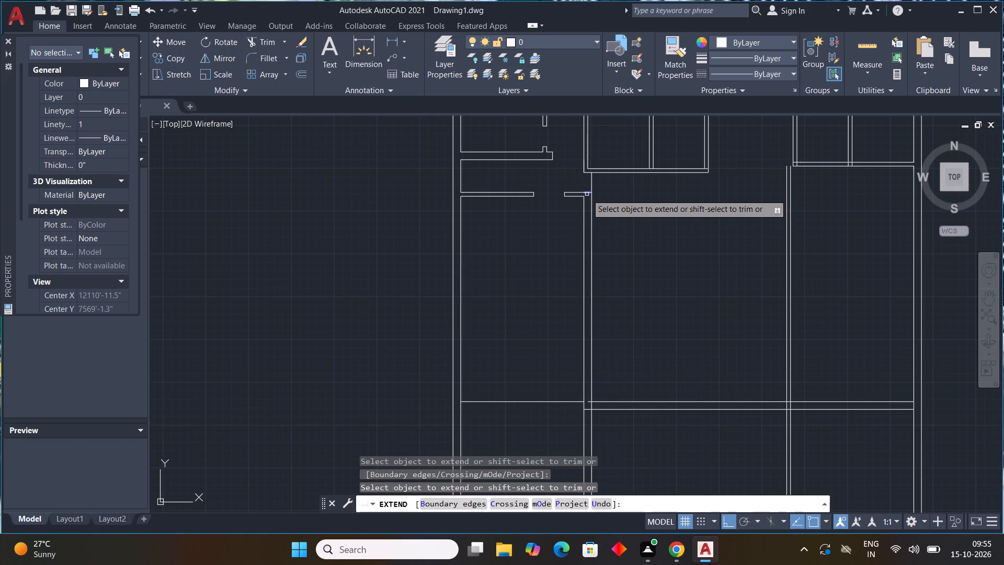
{"action": "left_click", "coordinate": [586, 194]}
{"action": "left_click", "coordinate": [578, 191]}
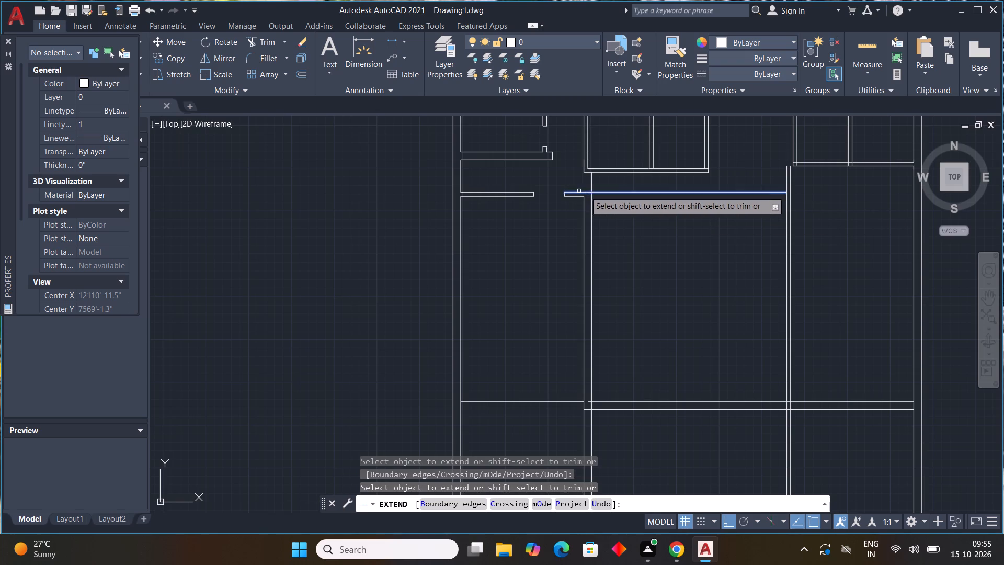
{"action": "key", "text": "Escape"}
{"action": "key", "text": "Escape"}
{"action": "key", "text": "Escape"}
{"action": "key", "text": "Escape"}
{"action": "key", "text": "Escape"}
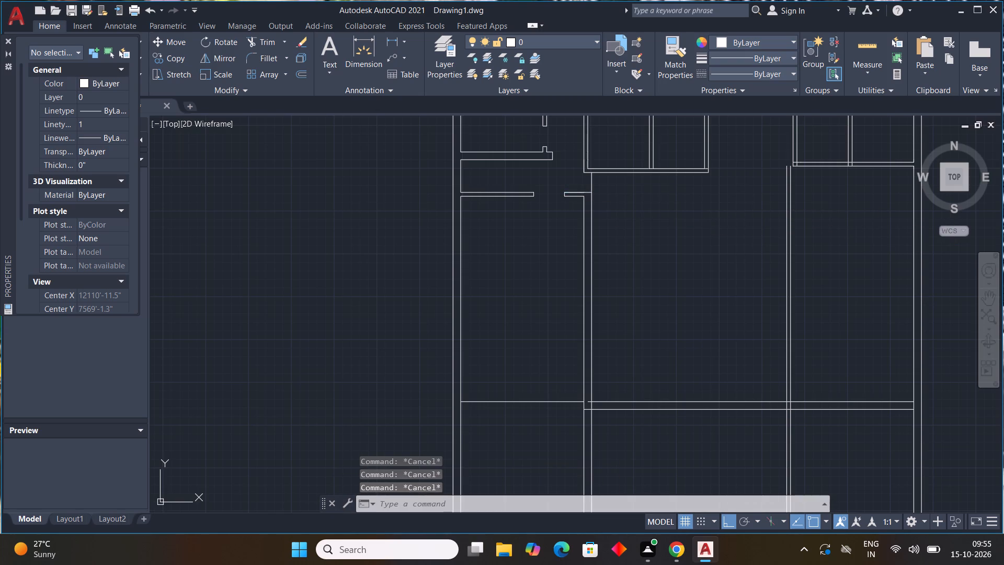
Trim the new east face's overshoot north of the west room's upper corner.
{"action": "type", "text": "tr"}
{"action": "key", "text": "space"}
{"action": "left_click_drag", "start_coordinate": [586, 183], "coordinate": [607, 178]}
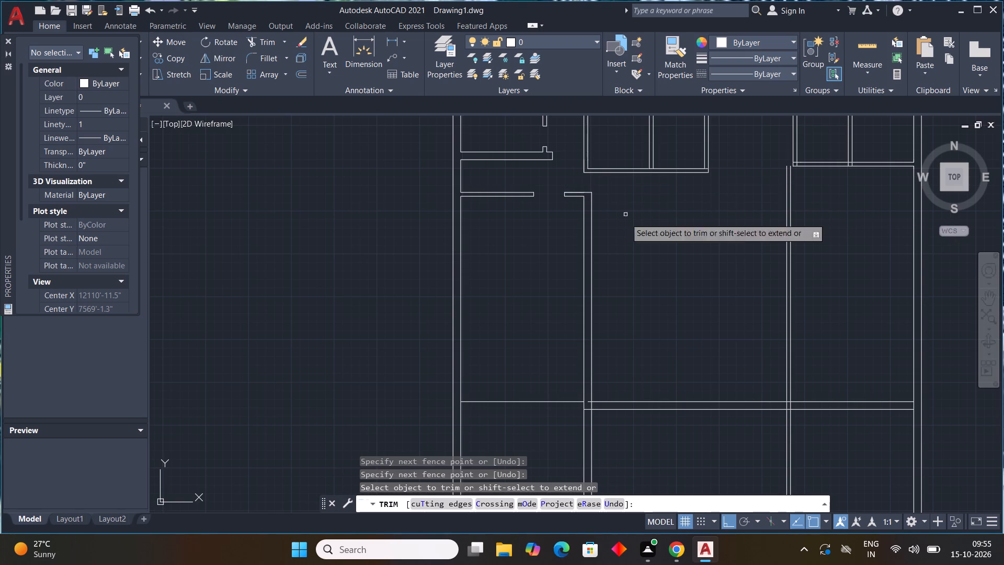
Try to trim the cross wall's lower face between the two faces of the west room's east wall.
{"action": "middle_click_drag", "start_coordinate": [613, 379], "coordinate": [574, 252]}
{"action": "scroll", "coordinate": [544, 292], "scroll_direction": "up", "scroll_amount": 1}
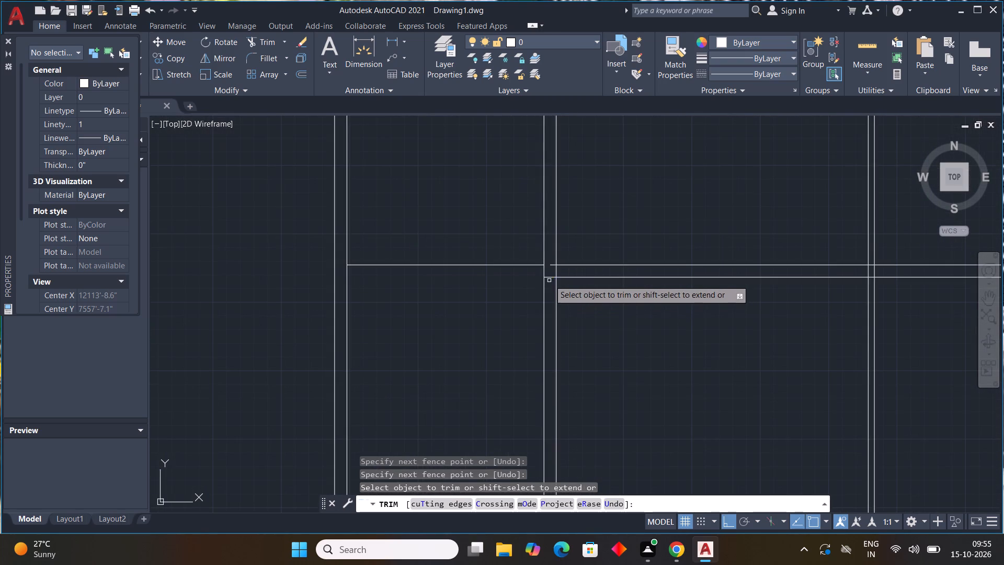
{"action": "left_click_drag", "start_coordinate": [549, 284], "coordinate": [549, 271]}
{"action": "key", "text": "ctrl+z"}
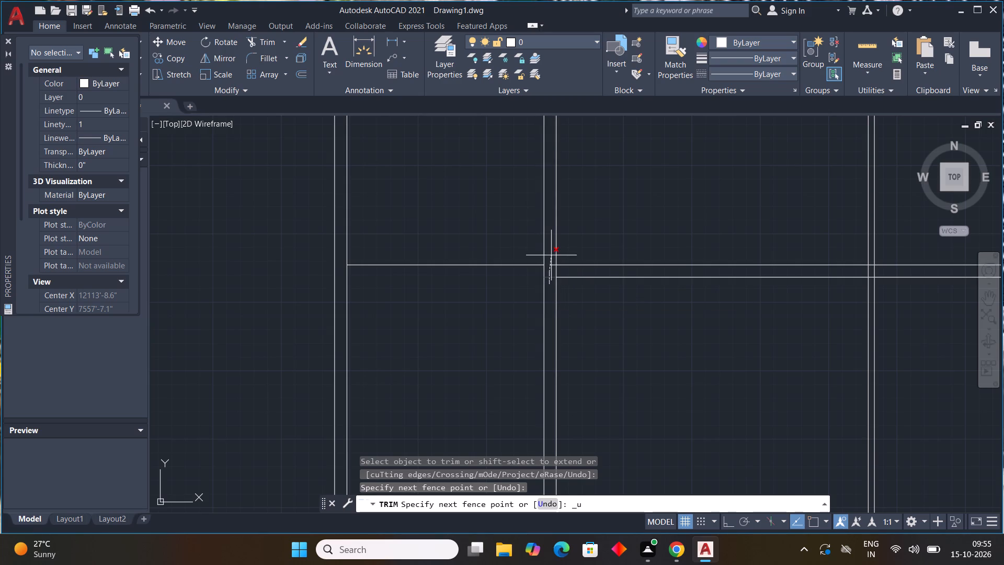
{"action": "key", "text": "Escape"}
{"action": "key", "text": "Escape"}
Trim the east face segment within the cross wall and the upper face's stub inside the vertical wall to clean the corner.
{"action": "key", "text": "space"}
{"action": "scroll", "coordinate": [557, 274], "scroll_direction": "up", "scroll_amount": 3}
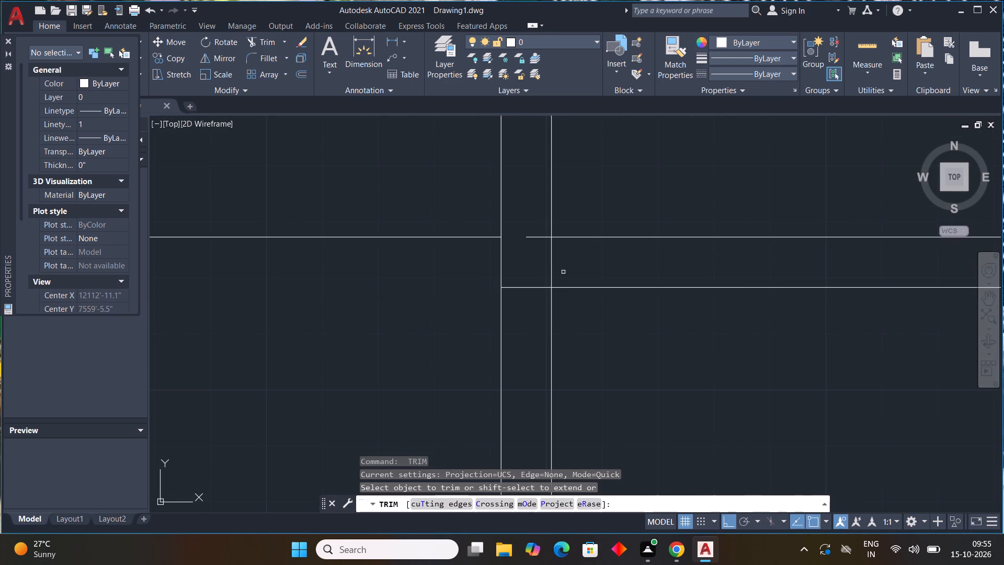
{"action": "left_click_drag", "start_coordinate": [565, 272], "coordinate": [546, 266]}
{"action": "left_click_drag", "start_coordinate": [540, 231], "coordinate": [541, 254]}
{"action": "scroll", "coordinate": [660, 346], "scroll_direction": "down", "scroll_amount": 4}
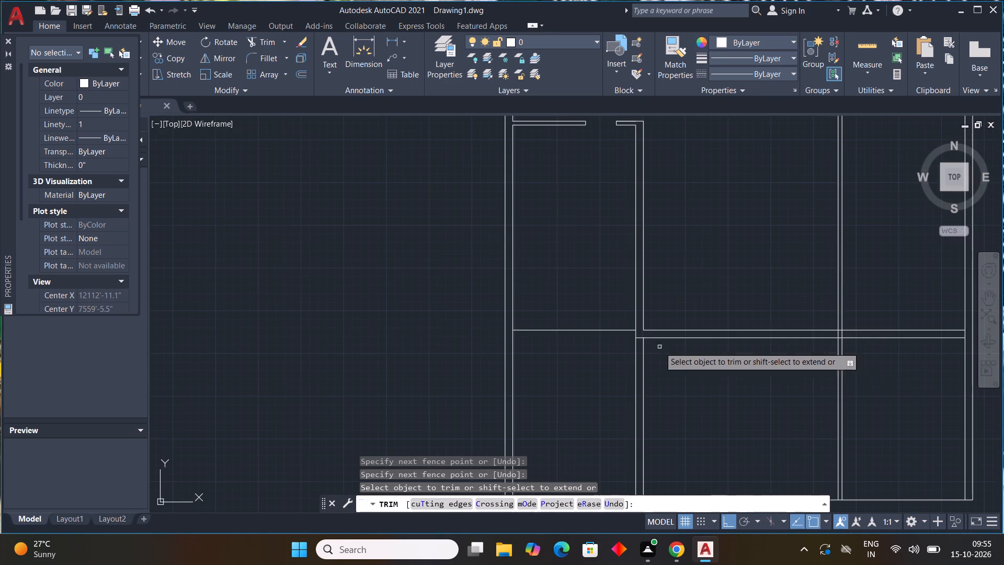
Trim away both faces of the west room's east wall south of the cross wall.
{"action": "middle_click_drag", "start_coordinate": [726, 381], "coordinate": [586, 352]}
{"action": "scroll", "coordinate": [585, 352], "scroll_direction": "down", "scroll_amount": 1}
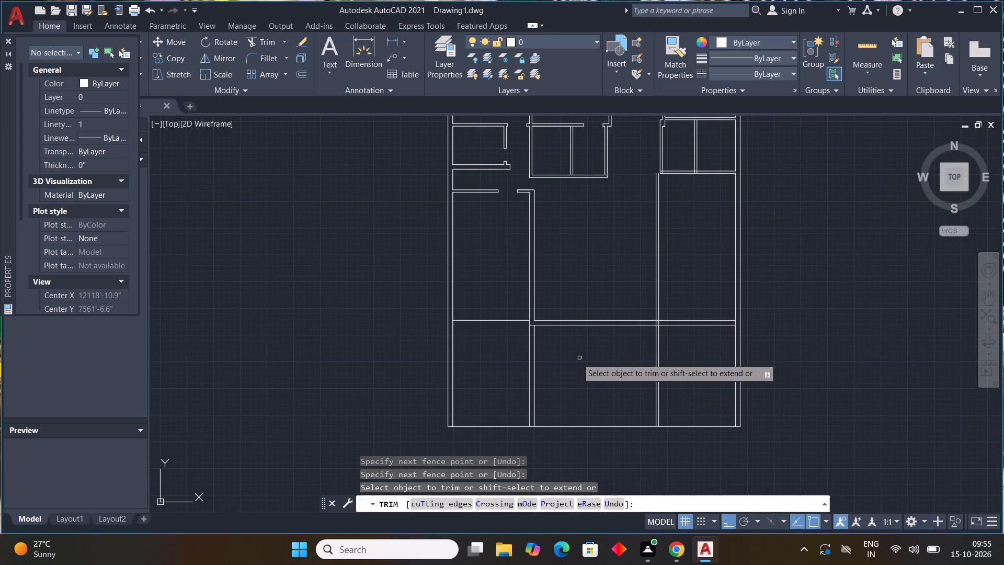
{"action": "left_click_drag", "start_coordinate": [549, 361], "coordinate": [480, 361]}
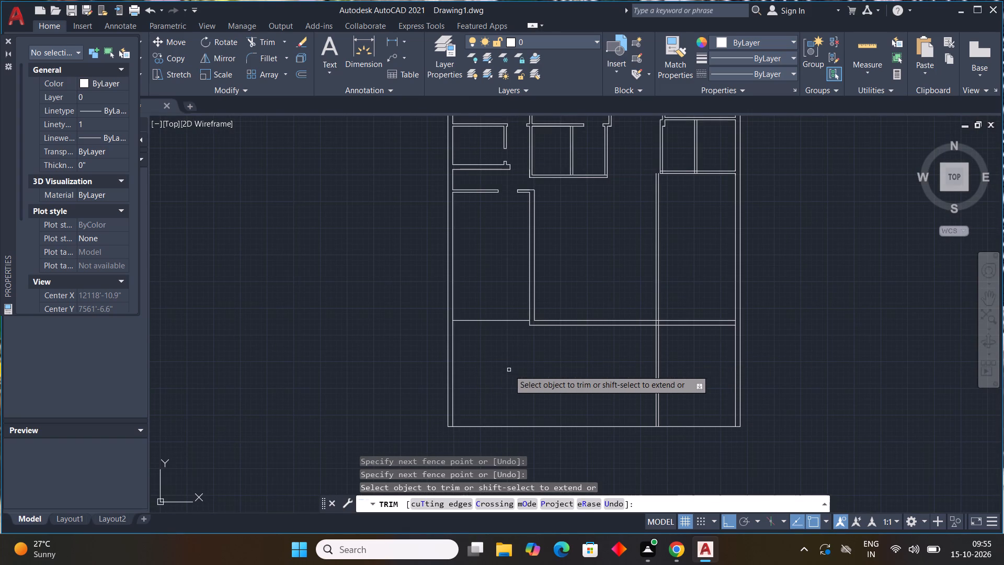
{"action": "key", "text": "Escape"}
{"action": "key", "text": "Escape"}
{"action": "key", "text": "Escape"}
{"action": "key", "text": "Escape"}
{"action": "key", "text": "Escape"}
{"action": "key", "text": "Escape"}
{"action": "key", "text": "Escape"}
{"action": "key", "text": "Escape"}
{"action": "key", "text": "Escape"}
{"action": "key", "text": "Escape"}
{"action": "key", "text": "Escape"}
{"action": "key", "text": "Escape"}
{"action": "key", "text": "Escape"}
{"action": "key", "text": "Escape"}
{"action": "key", "text": "Escape"}
{"action": "key", "text": "Escape"}
{"action": "key", "text": "Escape"}
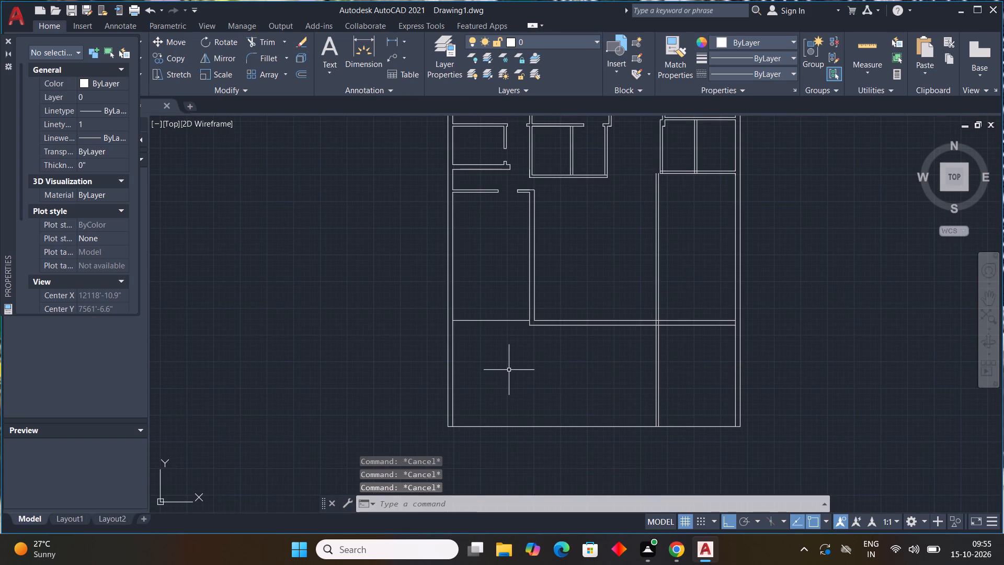
Draw a 9" line west from the west room's bottom line across the exterior wall to its outer face.
{"action": "type", "text": "l"}
{"action": "key", "text": "space"}
{"action": "scroll", "coordinate": [490, 335], "scroll_direction": "up", "scroll_amount": 4}
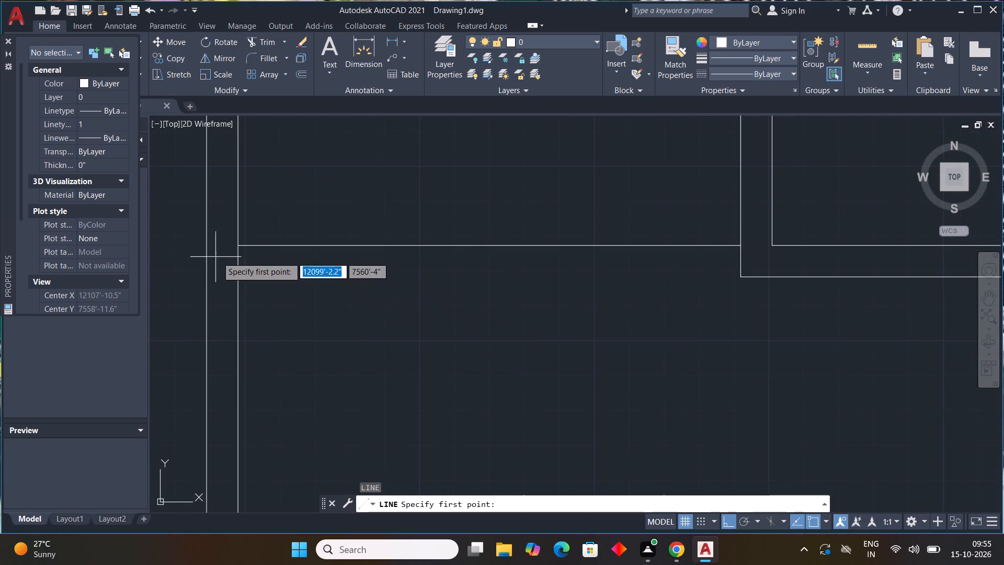
{"action": "middle_click_drag", "start_coordinate": [277, 294], "coordinate": [396, 352]}
{"action": "left_click_drag", "start_coordinate": [357, 302], "coordinate": [341, 301]}
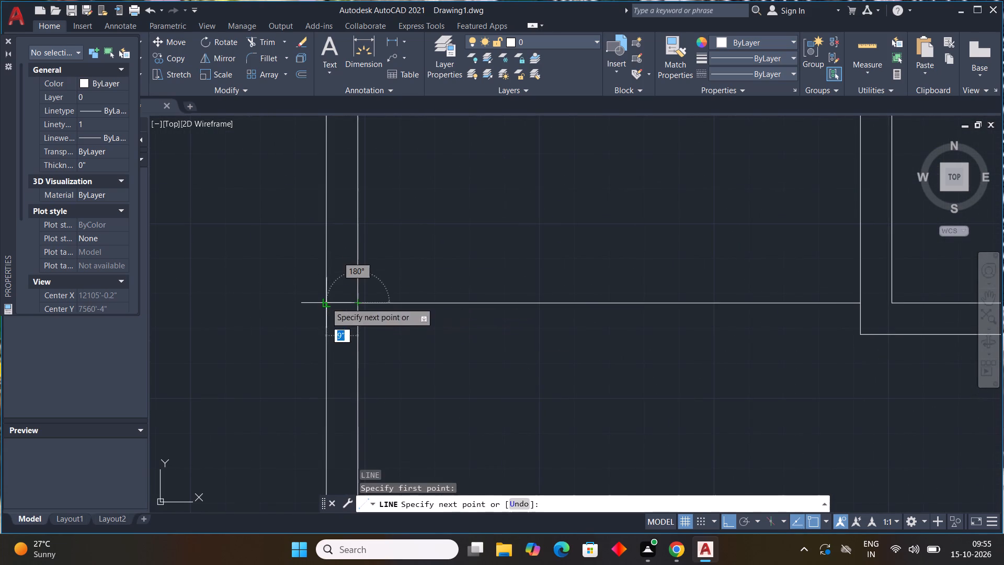
Finish the 9" line from the west room's bottom line at the exterior wall's outer face.
{"action": "left_click", "coordinate": [326, 302]}
{"action": "key", "text": "Escape"}
Draw a line from the lower face of the west room's north wall across the exterior wall to its outer face.
{"action": "scroll", "coordinate": [713, 295], "scroll_direction": "down", "scroll_amount": 5}
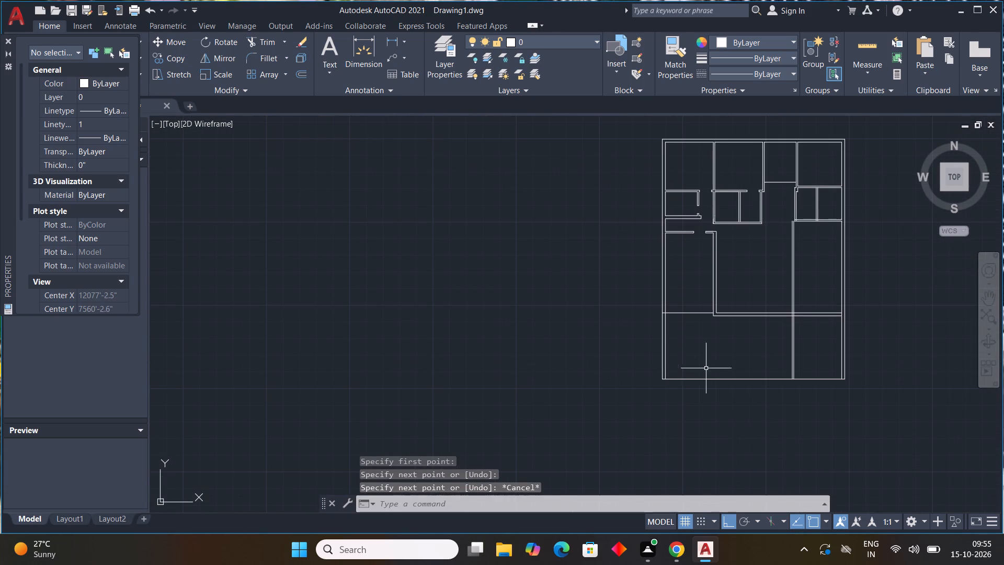
{"action": "middle_click_drag", "start_coordinate": [708, 369], "coordinate": [490, 351]}
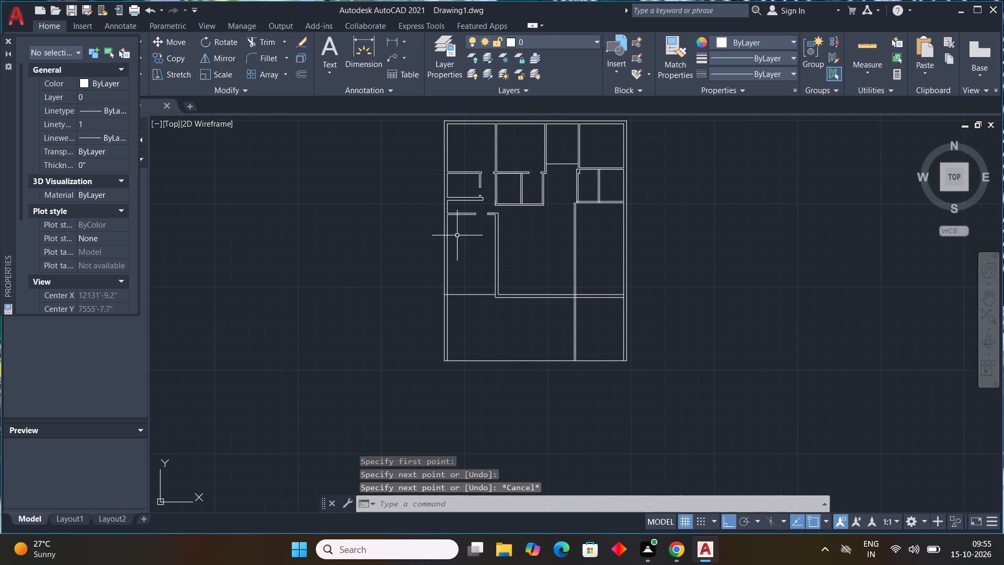
{"action": "scroll", "coordinate": [460, 215], "scroll_direction": "up", "scroll_amount": 2}
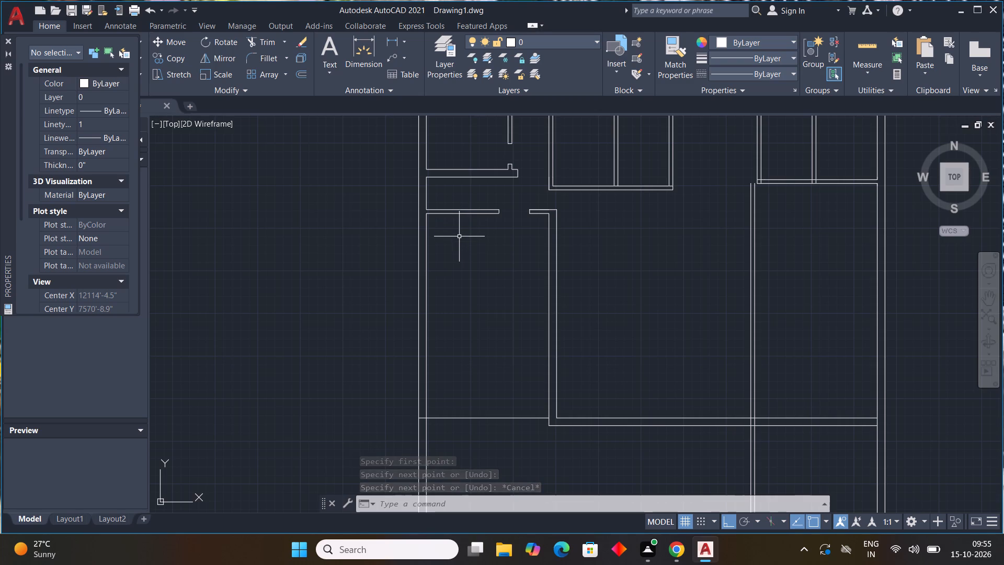
{"action": "key", "text": "l"}
{"action": "key", "text": "space"}
{"action": "scroll", "coordinate": [432, 214], "scroll_direction": "up", "scroll_amount": 3}
{"action": "left_click_drag", "start_coordinate": [407, 210], "coordinate": [406, 210]}
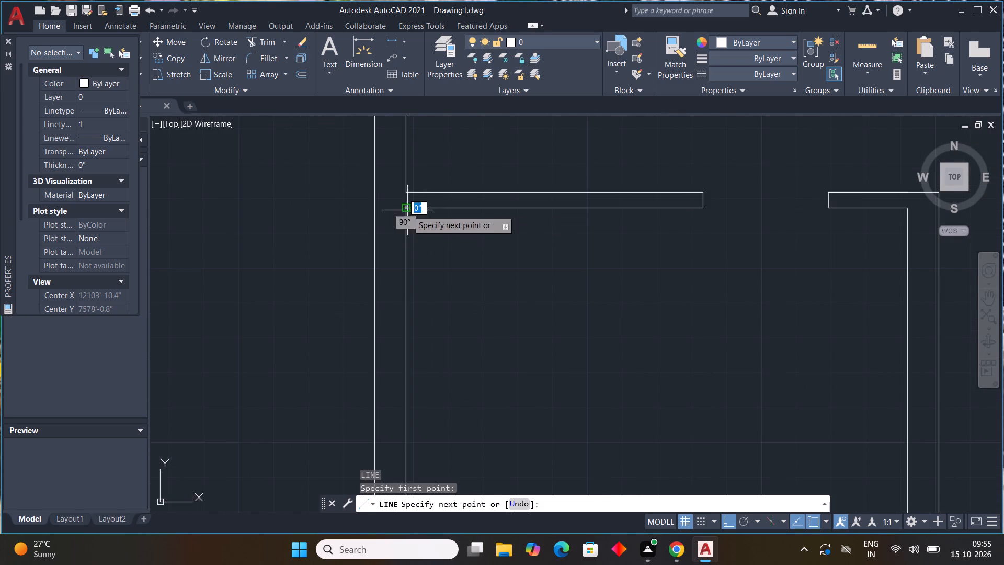
{"action": "left_click_drag", "start_coordinate": [406, 210], "coordinate": [400, 208]}
{"action": "left_click", "coordinate": [380, 208]}
{"action": "key", "text": "Escape"}
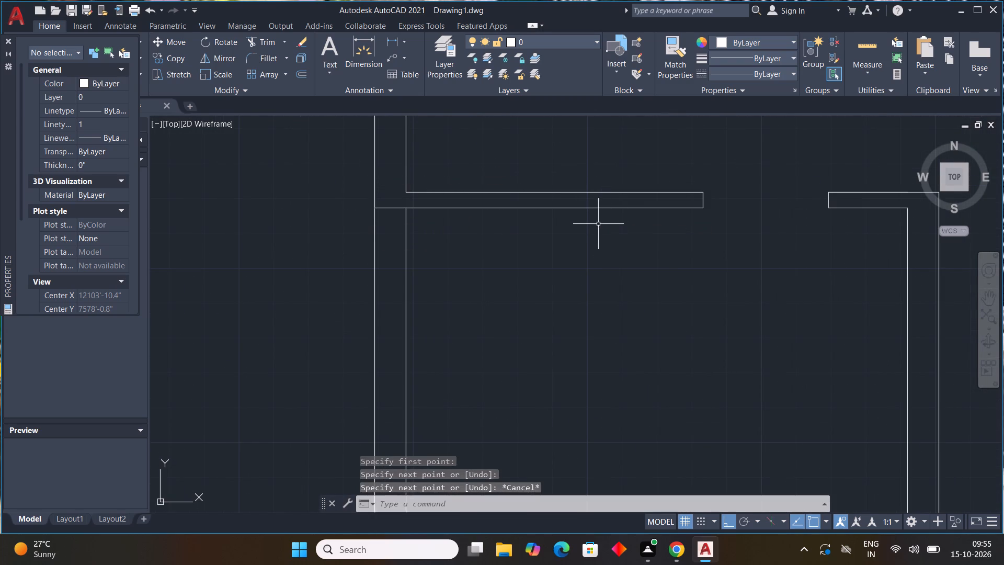
Erase the inner face of the west exterior wall alongside and south of the west room.
{"action": "scroll", "coordinate": [594, 242], "scroll_direction": "down", "scroll_amount": 3}
{"action": "left_click", "coordinate": [547, 306]}
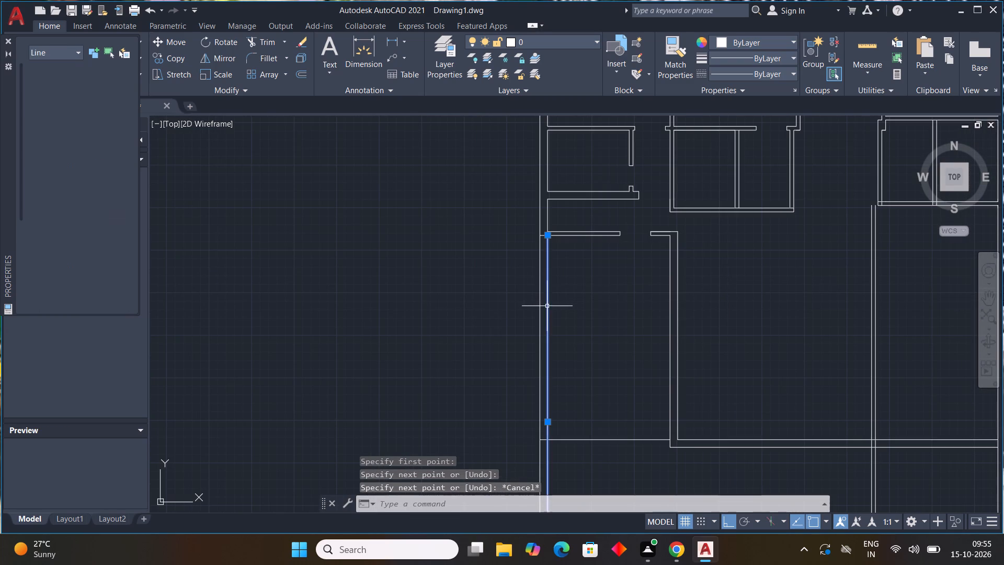
{"action": "key", "text": "Delete"}
Draw a line extending the small east rooms' bottom wall face west across the top of the long vertical partition.
{"action": "scroll", "coordinate": [651, 313], "scroll_direction": "down", "scroll_amount": 3}
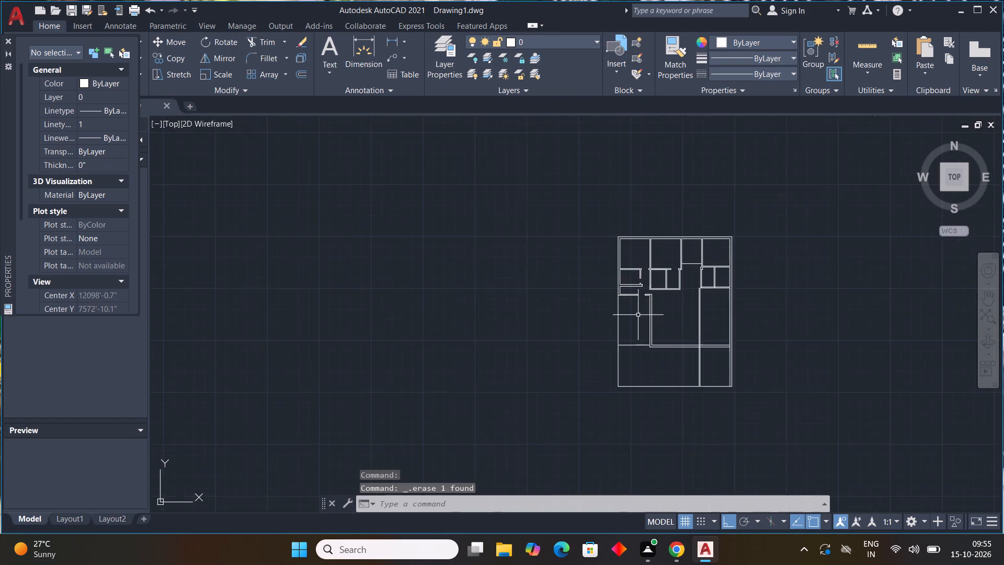
{"action": "middle_click_drag", "start_coordinate": [636, 315], "coordinate": [516, 322]}
{"action": "scroll", "coordinate": [578, 337], "scroll_direction": "up", "scroll_amount": 3}
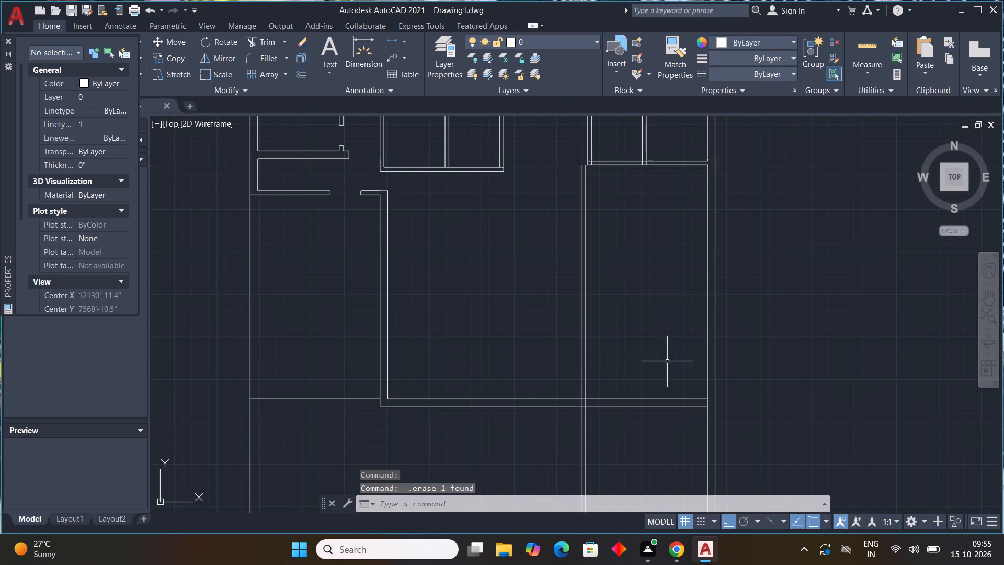
{"action": "middle_click_drag", "start_coordinate": [637, 266], "coordinate": [617, 404]}
{"action": "key", "text": "l"}
{"action": "key", "text": "space"}
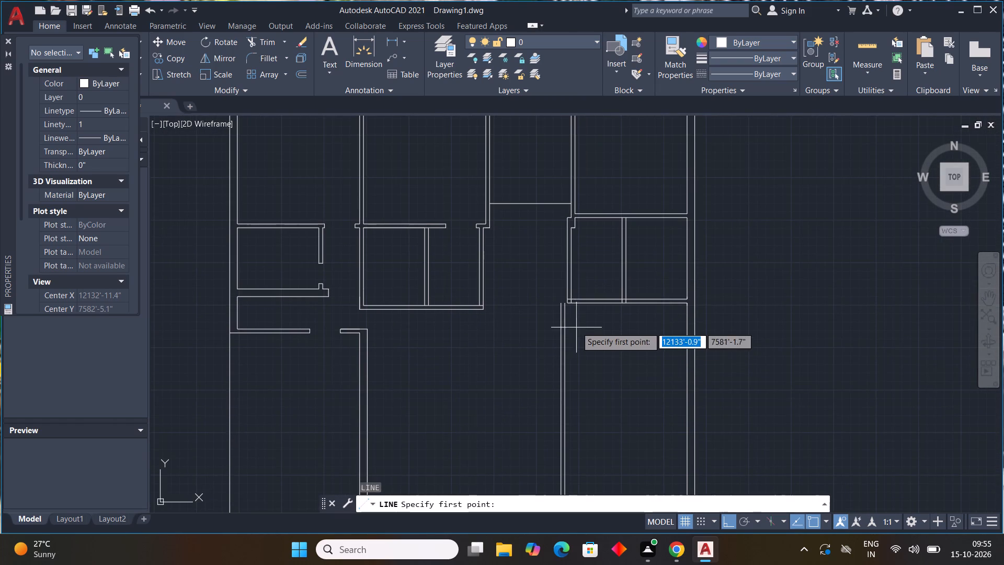
{"action": "scroll", "coordinate": [571, 305], "scroll_direction": "up", "scroll_amount": 4}
{"action": "left_click", "coordinate": [542, 286]}
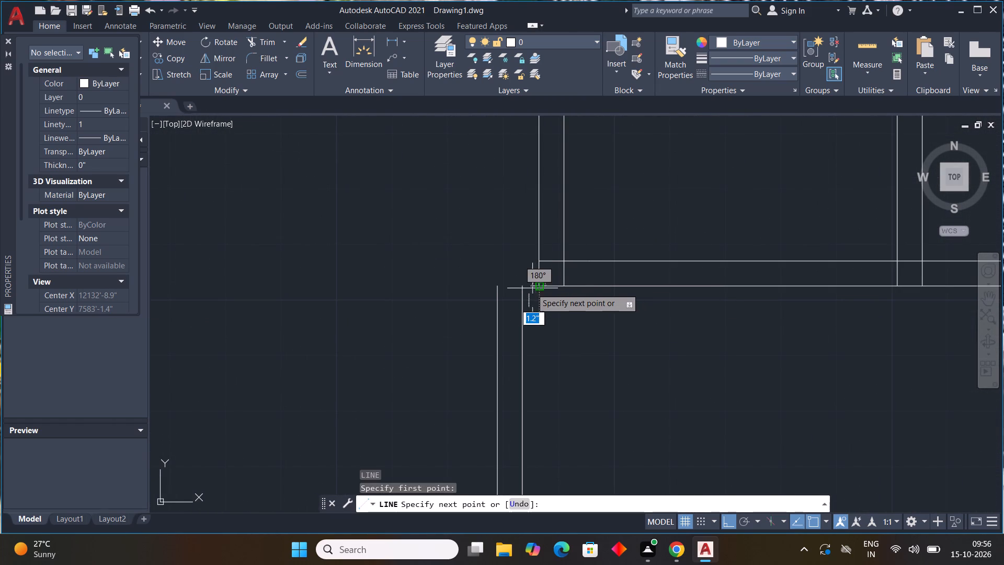
{"action": "left_click", "coordinate": [498, 289]}
{"action": "scroll", "coordinate": [561, 302], "scroll_direction": "down", "scroll_amount": 2}
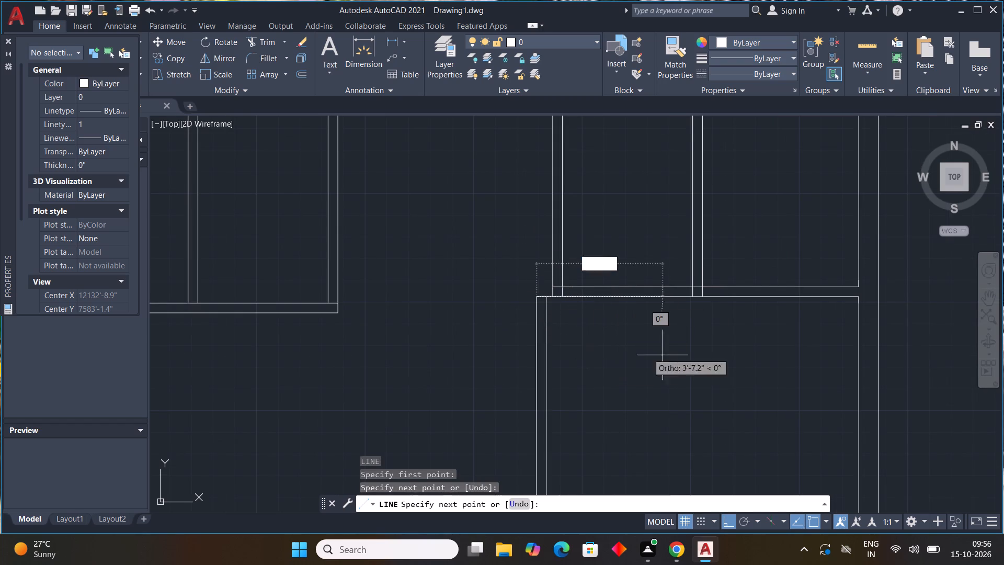
{"action": "key", "text": "Escape"}
Trim away both faces of the long vertical partition south of the bottom cross wall.
{"action": "scroll", "coordinate": [619, 347], "scroll_direction": "down", "scroll_amount": 4}
{"action": "middle_click_drag", "start_coordinate": [637, 396], "coordinate": [586, 332]}
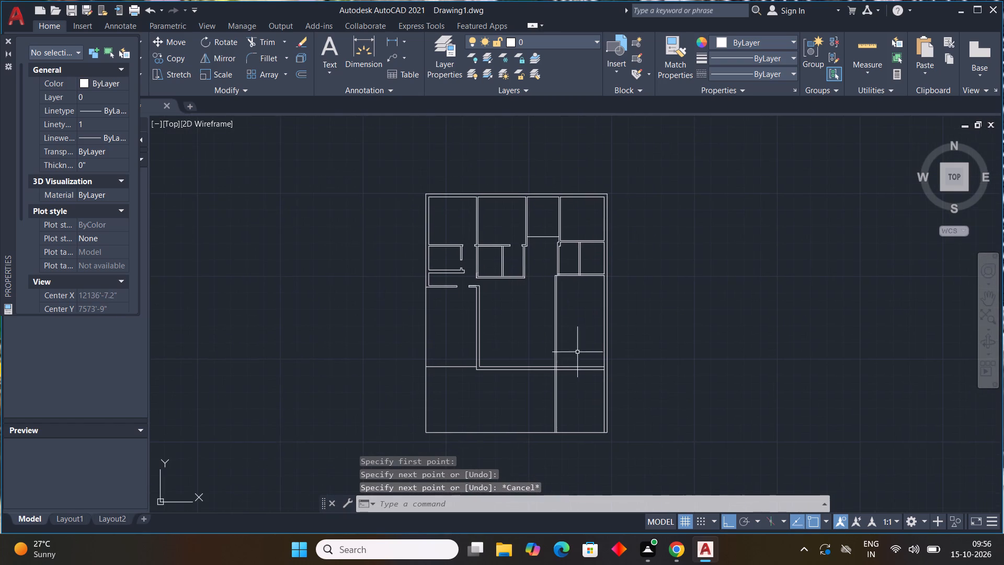
{"action": "scroll", "coordinate": [581, 372], "scroll_direction": "up", "scroll_amount": 2}
{"action": "middle_click_drag", "start_coordinate": [576, 410], "coordinate": [625, 377]}
{"action": "type", "text": "tr"}
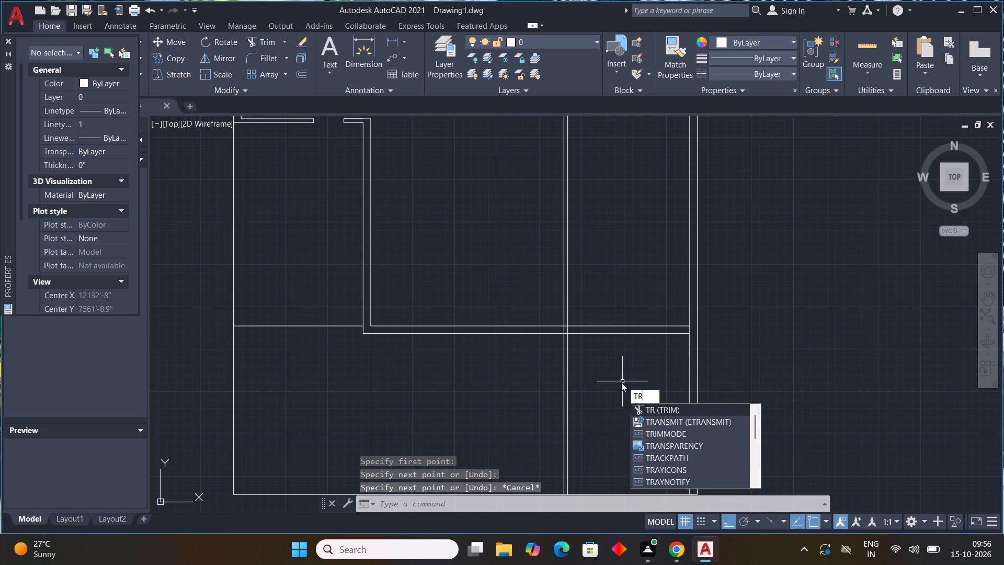
{"action": "key", "text": "space"}
{"action": "left_click_drag", "start_coordinate": [612, 383], "coordinate": [527, 388]}
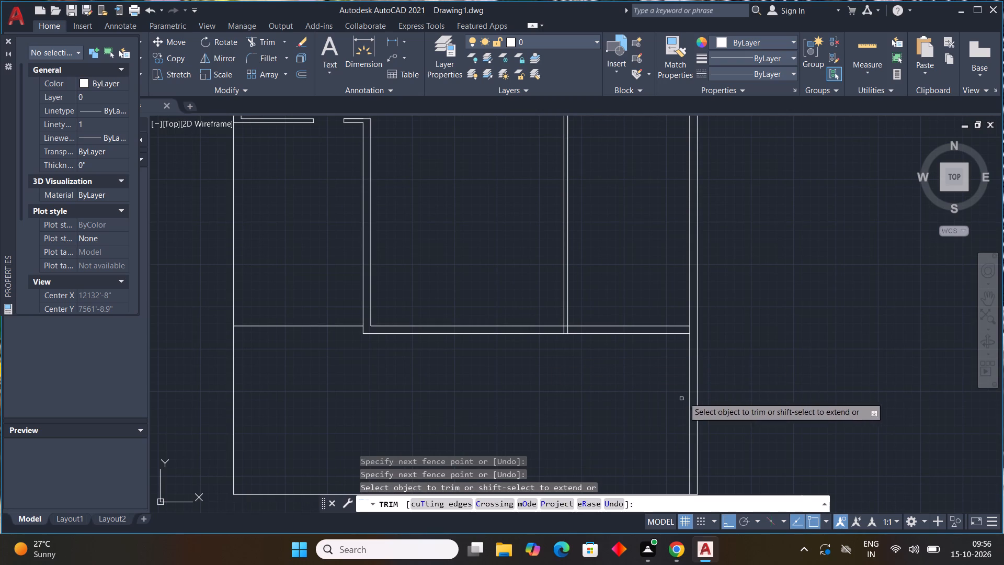
{"action": "key", "text": "Escape"}
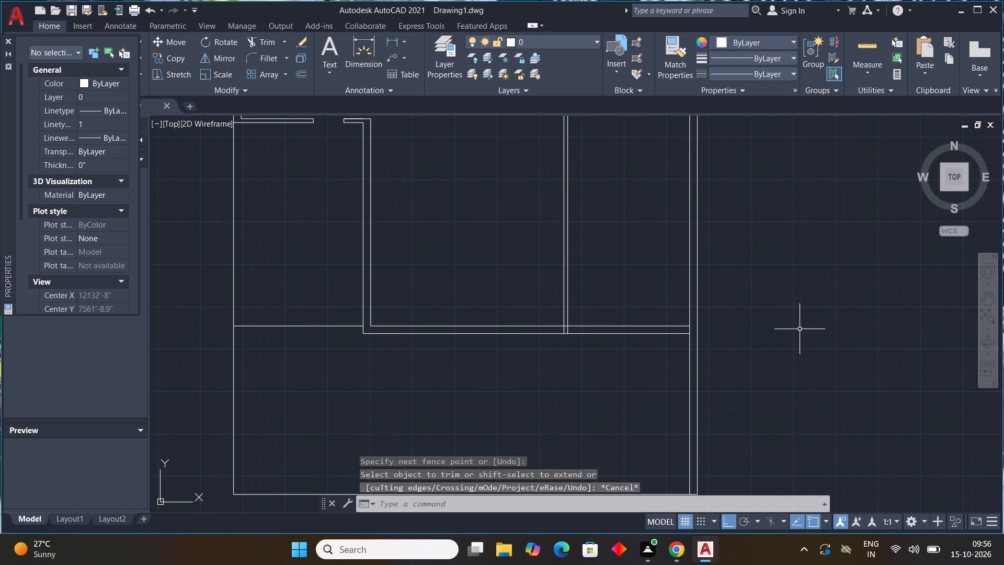
Draw a 9" line east from the cross wall's lower face across the exterior wall to its outer face.
{"action": "key", "text": "l"}
{"action": "key", "text": "space"}
{"action": "scroll", "coordinate": [698, 351], "scroll_direction": "up", "scroll_amount": 4}
{"action": "left_click_drag", "start_coordinate": [655, 252], "coordinate": [683, 252]}
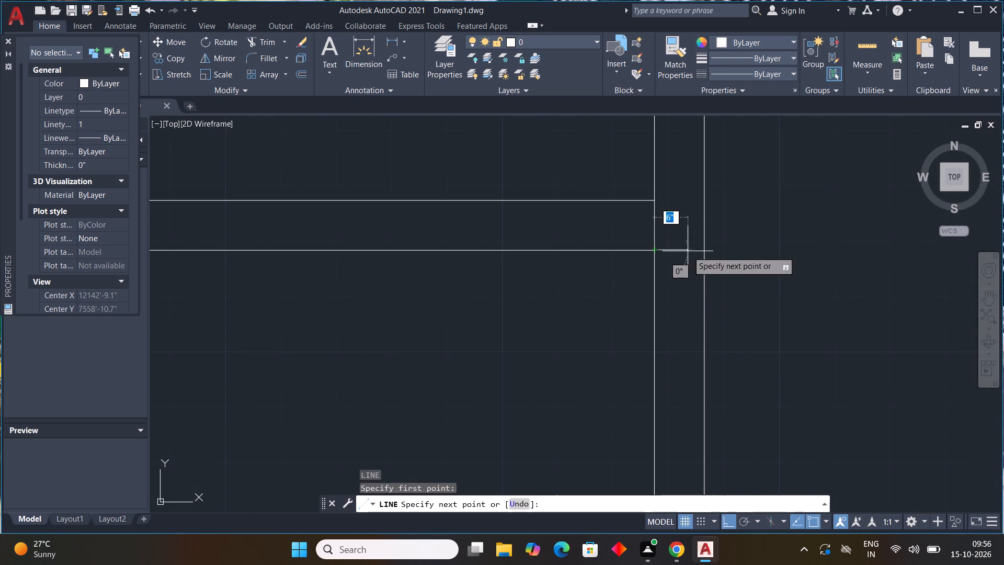
{"action": "left_click", "coordinate": [704, 251]}
{"action": "key", "text": "Escape"}
Trim away the remaining outline south of the cross wall, including the east wall faces, bottom line and west outer face.
{"action": "scroll", "coordinate": [787, 287], "scroll_direction": "down", "scroll_amount": 4}
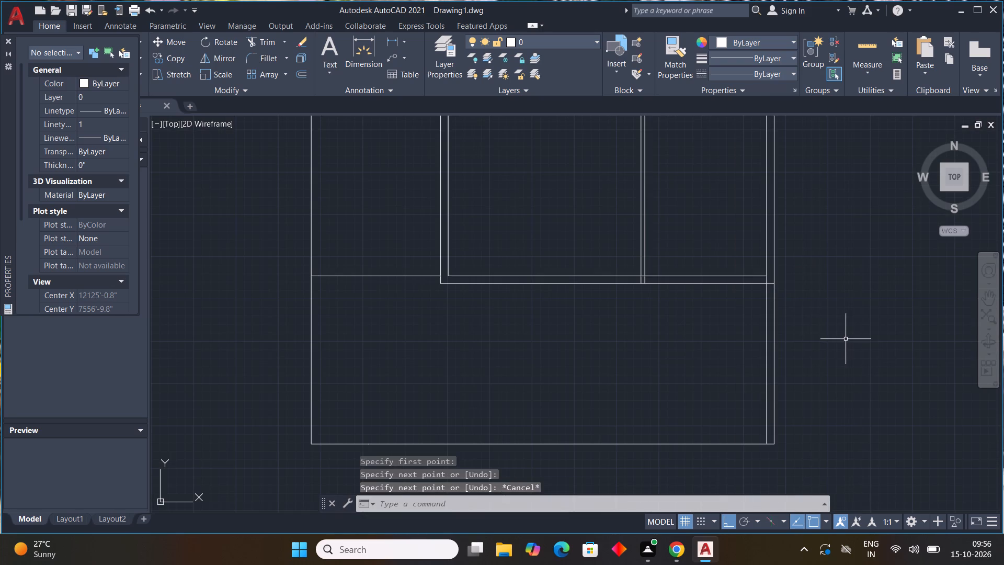
{"action": "type", "text": "tr"}
{"action": "key", "text": "space"}
{"action": "left_click_drag", "start_coordinate": [762, 346], "coordinate": [524, 340]}
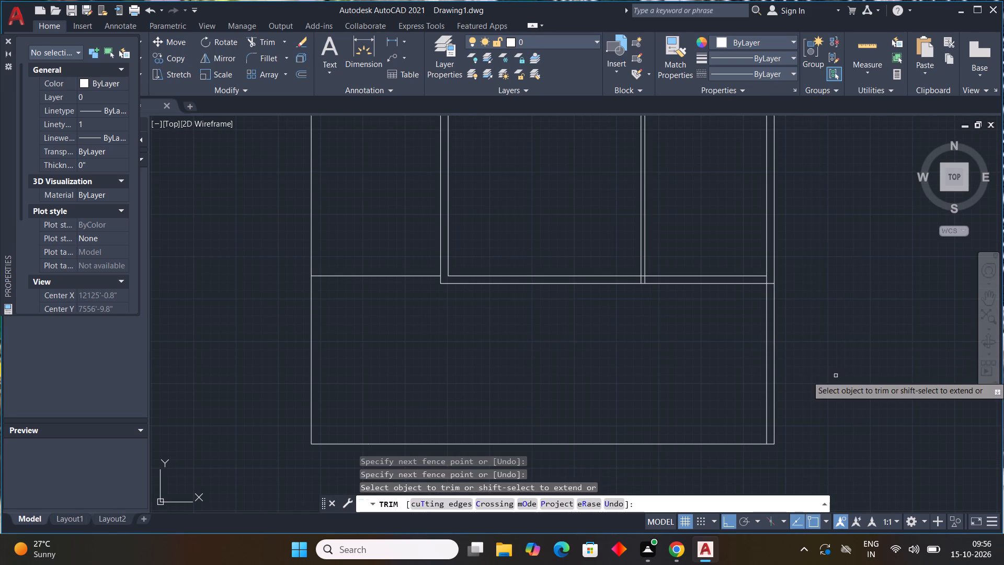
{"action": "left_click_drag", "start_coordinate": [908, 361], "coordinate": [615, 363]}
{"action": "left_click_drag", "start_coordinate": [708, 414], "coordinate": [627, 476]}
{"action": "left_click_drag", "start_coordinate": [248, 312], "coordinate": [369, 326]}
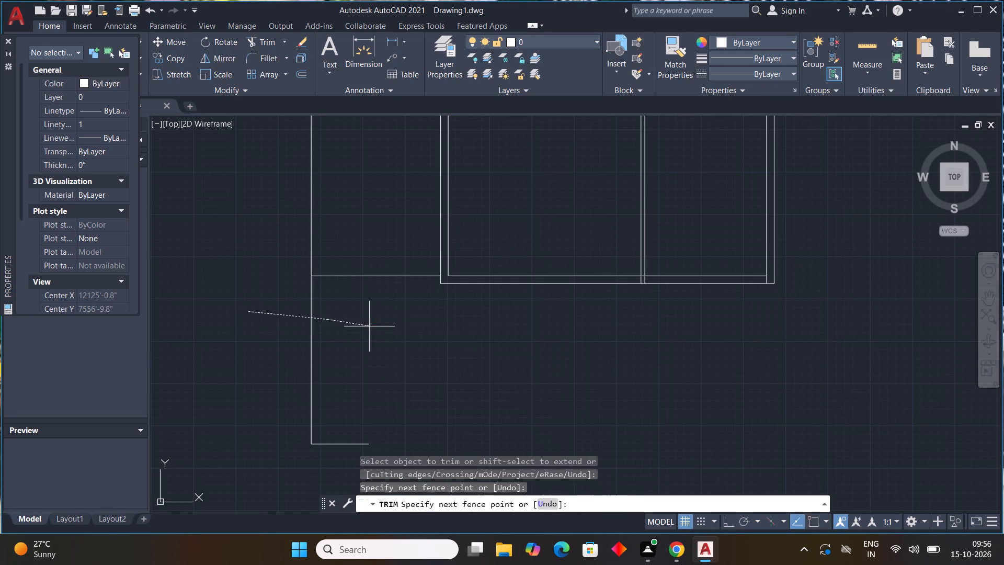
{"action": "left_click_drag", "start_coordinate": [369, 326], "coordinate": [373, 326]}
{"action": "left_click_drag", "start_coordinate": [356, 419], "coordinate": [277, 496]}
{"action": "scroll", "coordinate": [576, 349], "scroll_direction": "down", "scroll_amount": 3}
{"action": "middle_click_drag", "start_coordinate": [594, 343], "coordinate": [562, 388]}
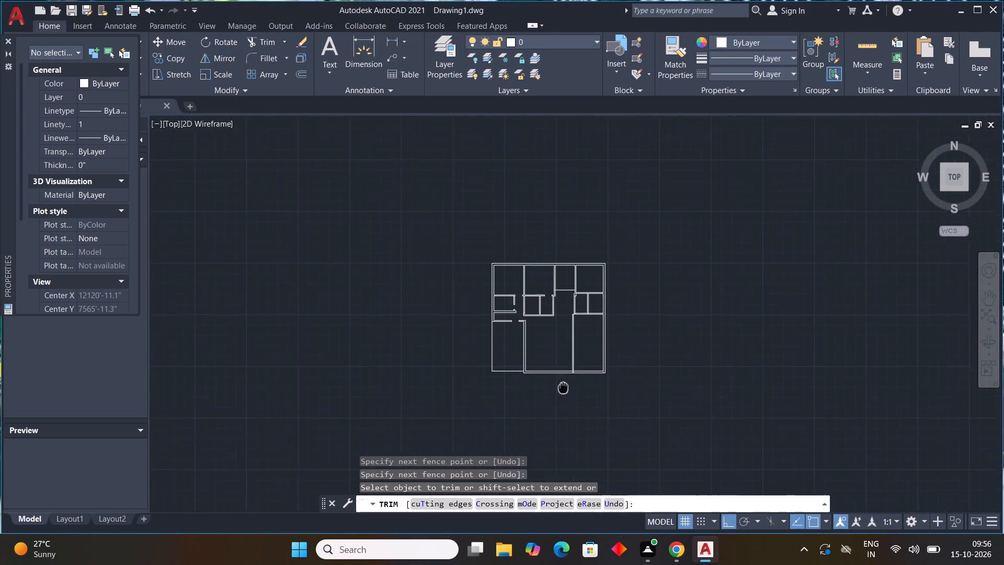
{"action": "middle_click_drag", "start_coordinate": [562, 388], "coordinate": [554, 392]}
{"action": "scroll", "coordinate": [531, 337], "scroll_direction": "up", "scroll_amount": 2}
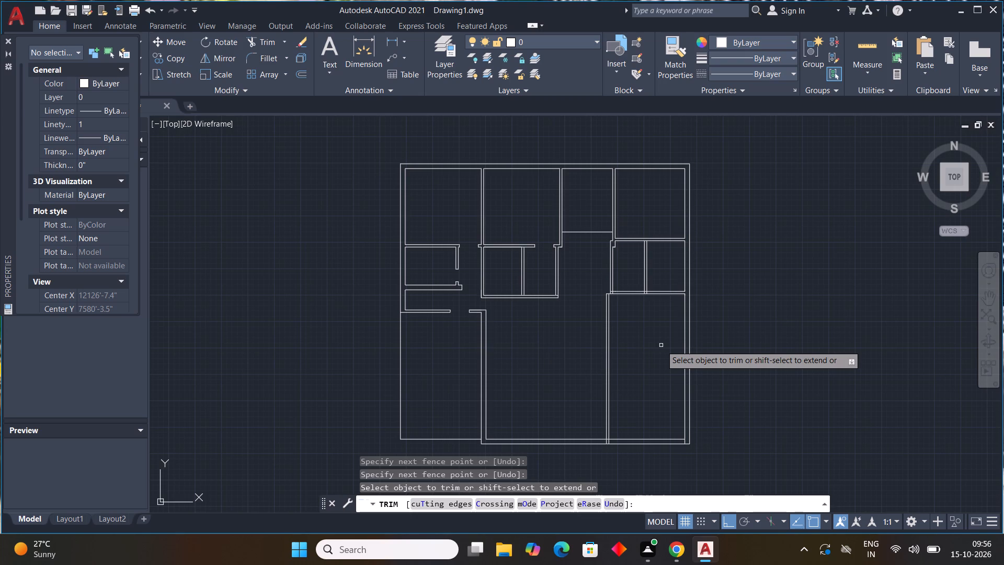
{"action": "key", "text": "Escape"}
{"action": "key", "text": "Escape"}
{"action": "key", "text": "Escape"}
Draw a three-sided projection below the central hall's south wall, about 14' wide and 2'-6" deep.
{"action": "key", "text": "l"}
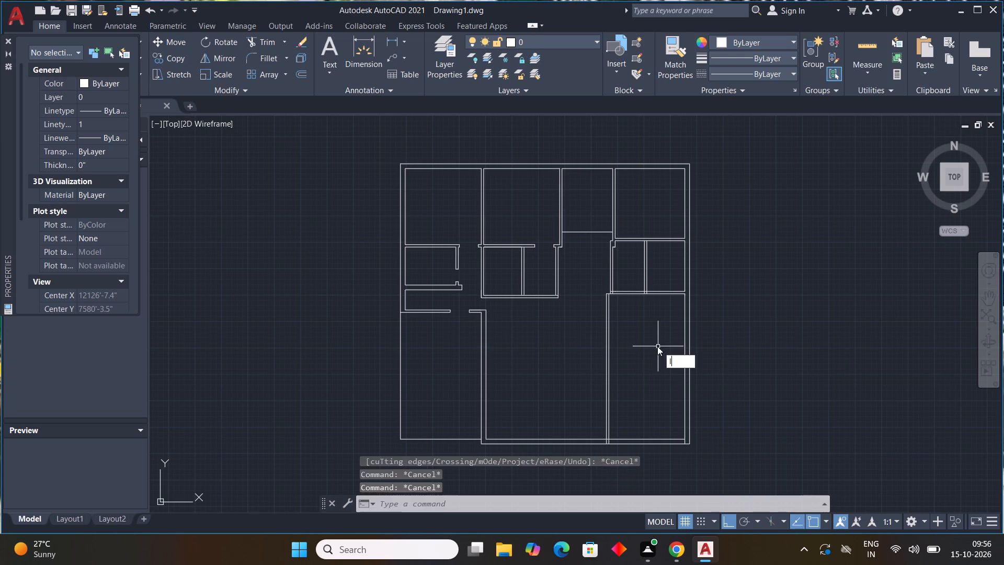
{"action": "key", "text": "space"}
{"action": "scroll", "coordinate": [517, 462], "scroll_direction": "up", "scroll_amount": 3}
{"action": "middle_click_drag", "start_coordinate": [511, 445], "coordinate": [496, 383]}
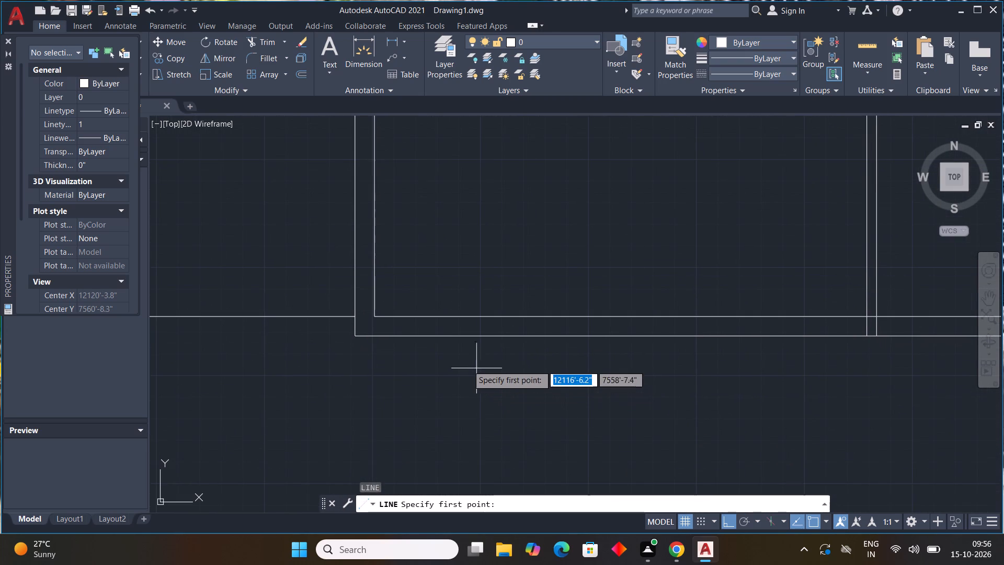
{"action": "left_click", "coordinate": [444, 340]}
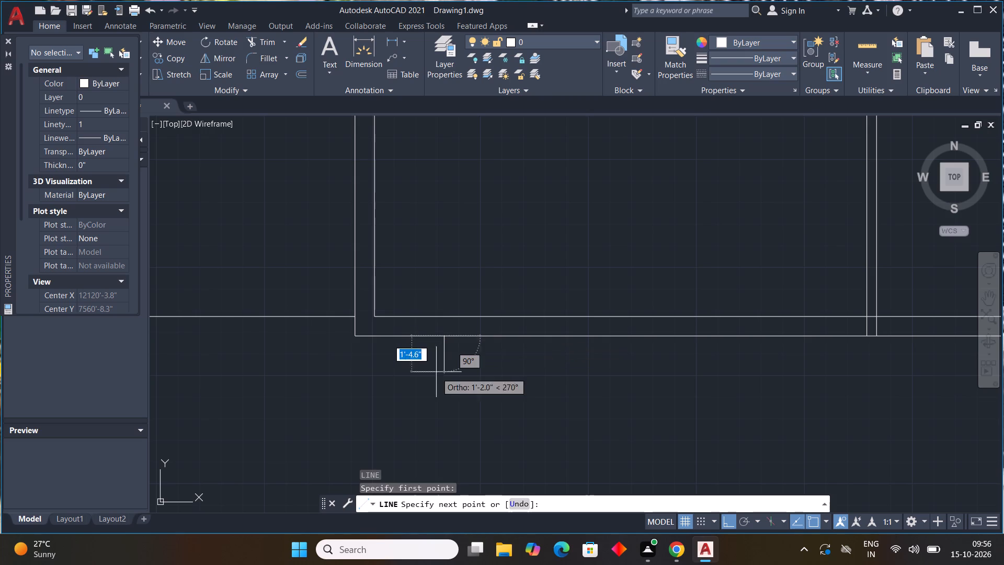
{"action": "left_click", "coordinate": [441, 403]}
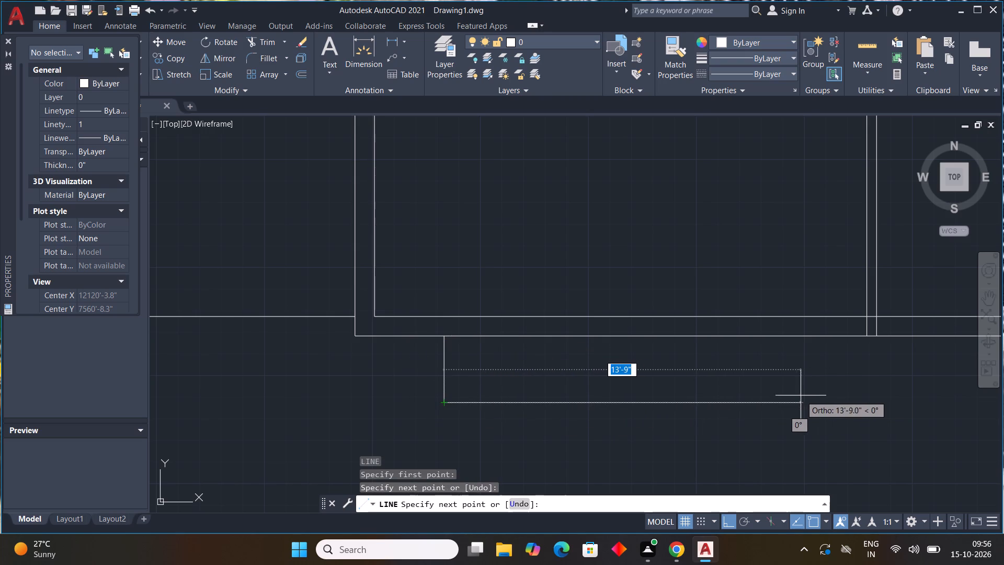
{"action": "left_click", "coordinate": [807, 394]}
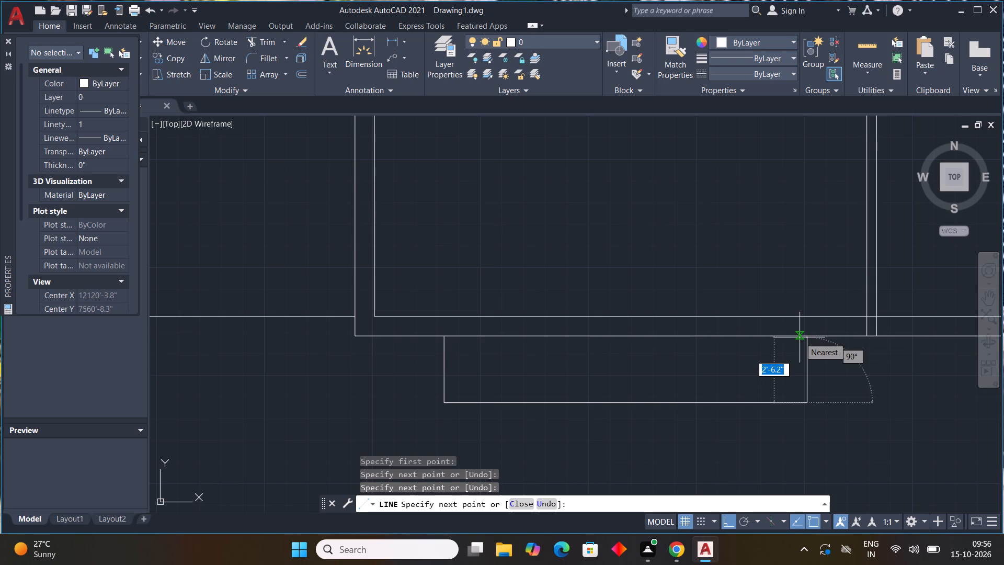
{"action": "left_click", "coordinate": [804, 335]}
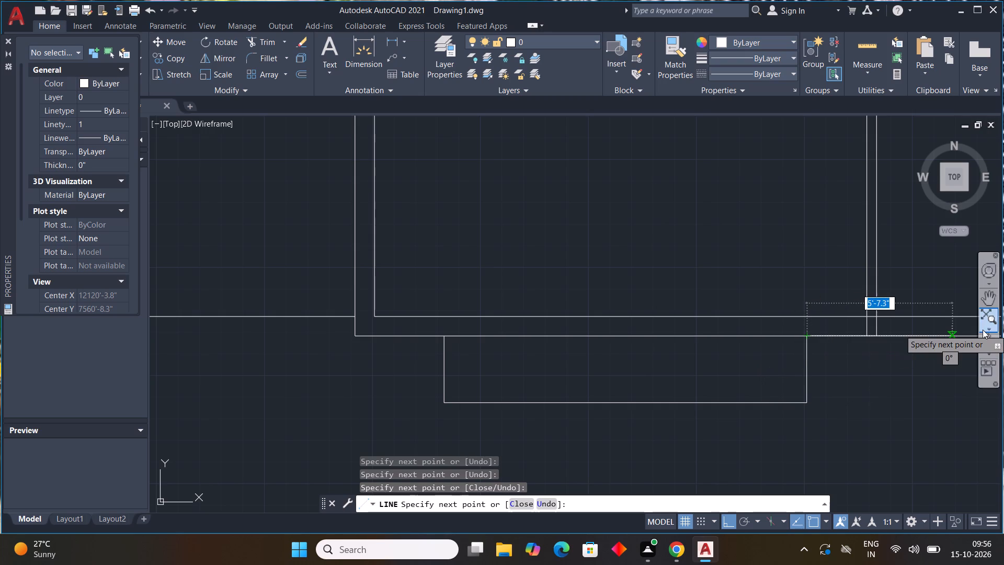
{"action": "key", "text": "Escape"}
{"action": "key", "text": "Escape"}
Offset the projection's west, south and east sides 4.5" inward.
{"action": "type", "text": "off"}
{"action": "key", "text": "space"}
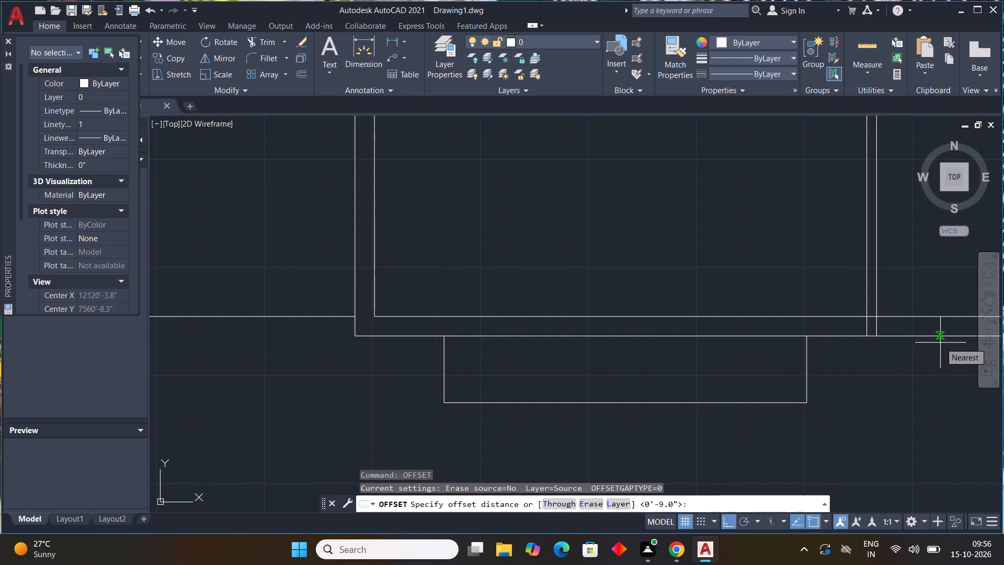
{"action": "type", "text": "4.5\""}
{"action": "key", "text": "Return"}
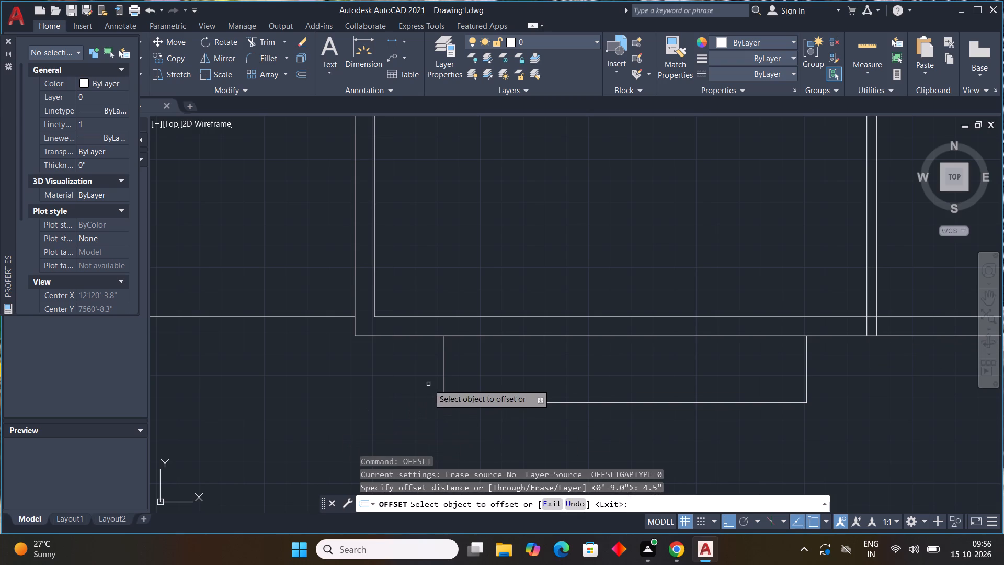
{"action": "left_click_drag", "start_coordinate": [443, 379], "coordinate": [464, 384]}
{"action": "left_click", "coordinate": [473, 381]}
{"action": "left_click_drag", "start_coordinate": [533, 404], "coordinate": [533, 397]}
{"action": "left_click", "coordinate": [533, 389]}
{"action": "left_click_drag", "start_coordinate": [808, 372], "coordinate": [800, 372]}
{"action": "left_click", "coordinate": [777, 372]}
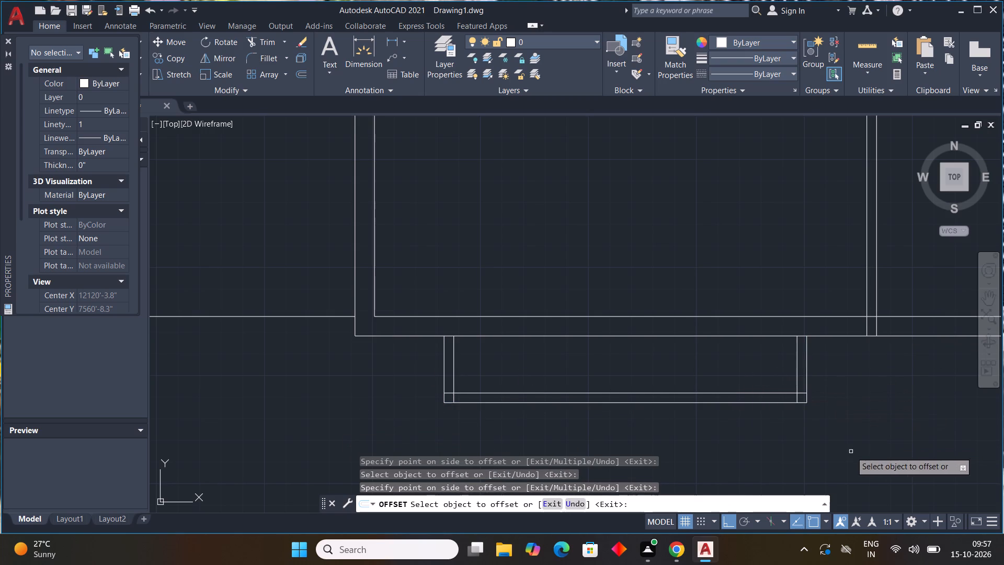
{"action": "key", "text": "Escape"}
Draw a short vertical line across the projection's 4.5" south wall near its west end.
{"action": "type", "text": "l"}
{"action": "key", "text": "space"}
{"action": "scroll", "coordinate": [575, 416], "scroll_direction": "up", "scroll_amount": 2}
{"action": "middle_click_drag", "start_coordinate": [565, 415], "coordinate": [546, 358]}
{"action": "left_click", "coordinate": [446, 302]}
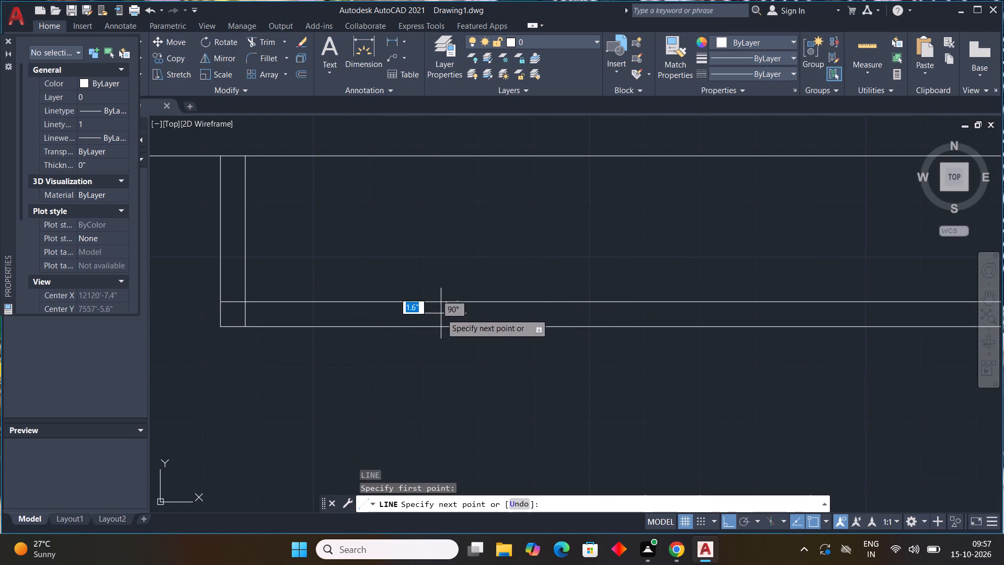
{"action": "left_click", "coordinate": [444, 326]}
{"action": "key", "text": "Escape"}
Draw a matching short vertical line across the projection's south wall near its east end.
{"action": "key", "text": "space"}
{"action": "middle_click_drag", "start_coordinate": [782, 395], "coordinate": [749, 404]}
{"action": "scroll", "coordinate": [754, 403], "scroll_direction": "down", "scroll_amount": 2}
{"action": "middle_click_drag", "start_coordinate": [749, 404], "coordinate": [636, 423]}
{"action": "scroll", "coordinate": [667, 424], "scroll_direction": "up", "scroll_amount": 1}
{"action": "middle_click_drag", "start_coordinate": [667, 424], "coordinate": [573, 402]}
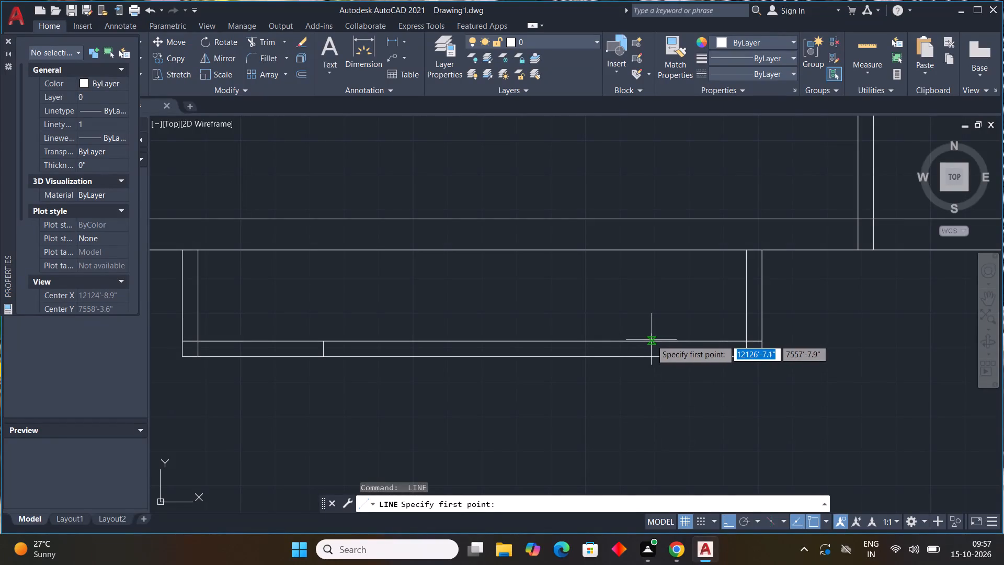
{"action": "left_click", "coordinate": [651, 340]}
{"action": "left_click", "coordinate": [653, 354]}
{"action": "key", "text": "Escape"}
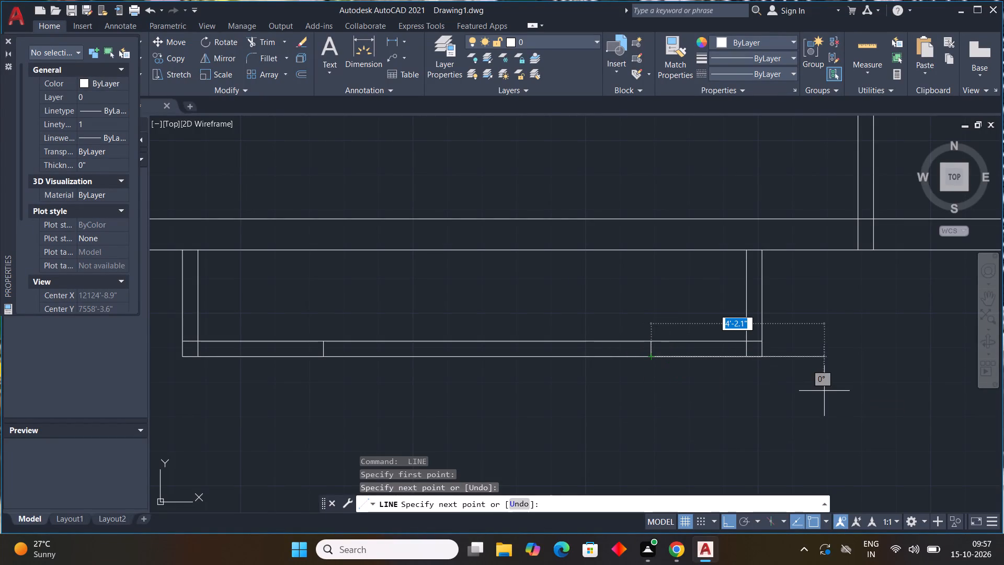
Trim the overlapping inner-face stubs at the projection's southeast corner.
{"action": "type", "text": "tr"}
{"action": "key", "text": "space"}
{"action": "scroll", "coordinate": [814, 399], "scroll_direction": "down", "scroll_amount": 1}
{"action": "scroll", "coordinate": [794, 372], "scroll_direction": "up", "scroll_amount": 1}
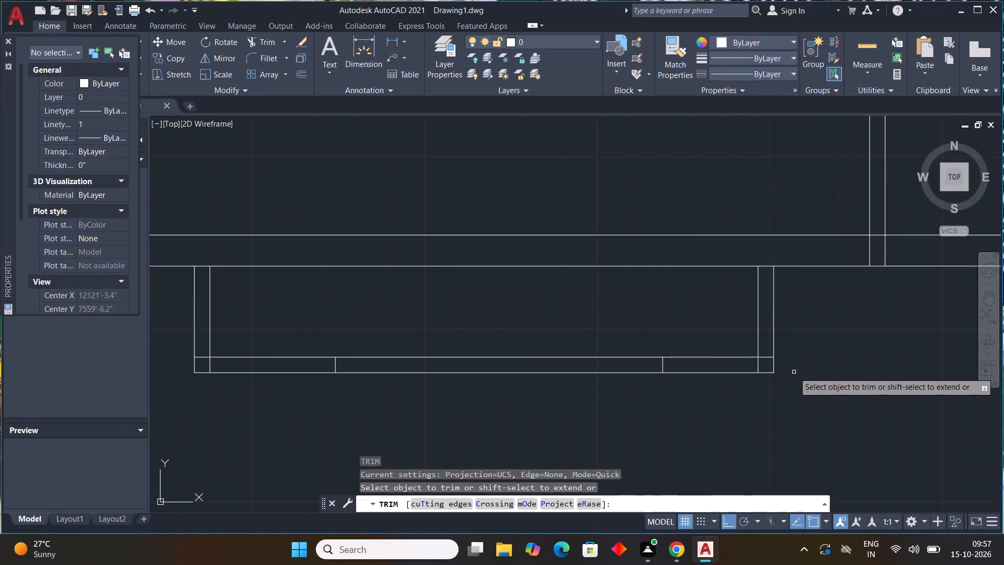
{"action": "scroll", "coordinate": [794, 372], "scroll_direction": "up", "scroll_amount": 1}
{"action": "left_click_drag", "start_coordinate": [751, 339], "coordinate": [725, 362]}
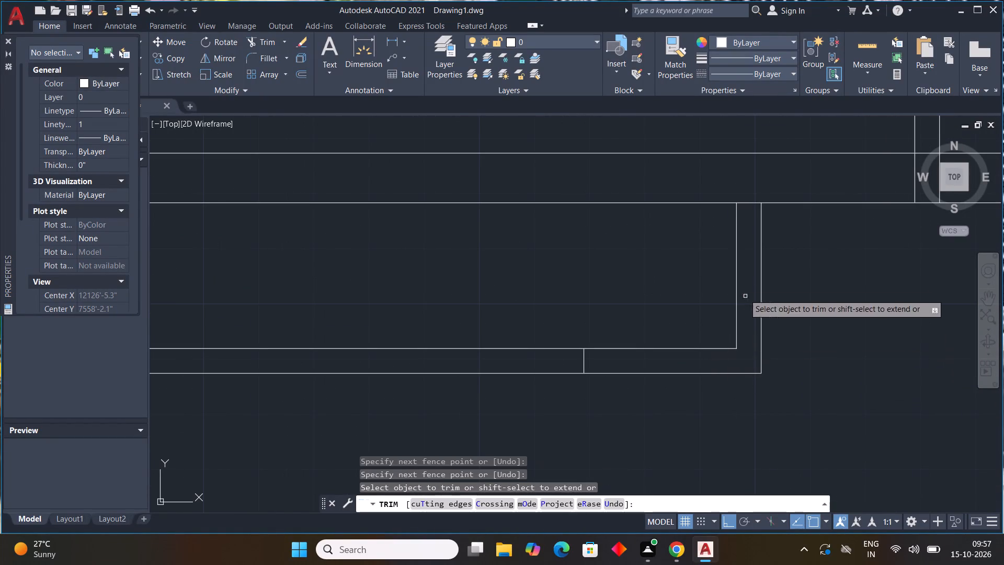
Trim the main wall's outer face inside both projection side walls, and the overlapping inner-face stubs at the projection's southwest corner.
{"action": "scroll", "coordinate": [756, 204], "scroll_direction": "up", "scroll_amount": 1}
{"action": "left_click_drag", "start_coordinate": [747, 213], "coordinate": [745, 196]}
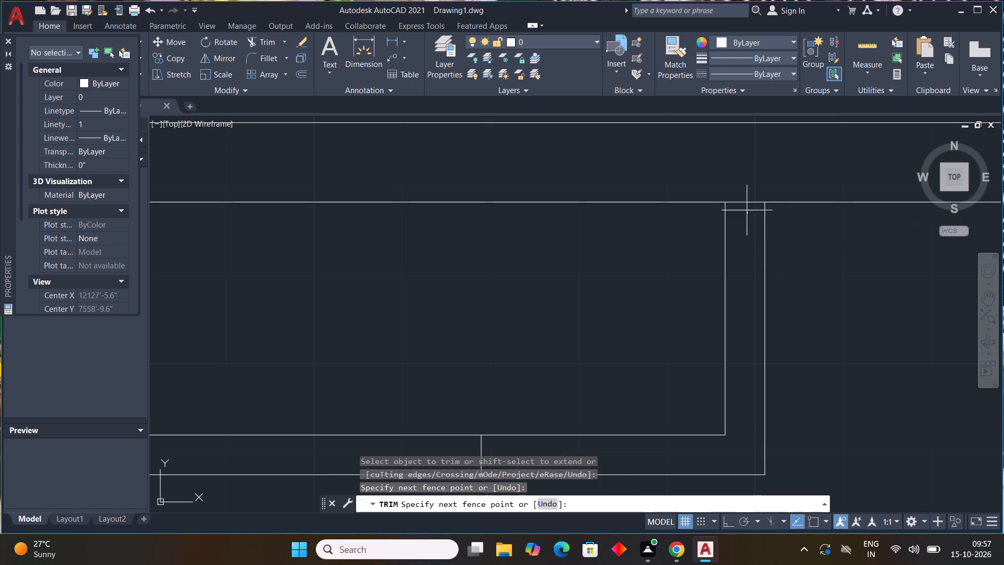
{"action": "left_click_drag", "start_coordinate": [745, 196], "coordinate": [743, 169]}
{"action": "scroll", "coordinate": [757, 205], "scroll_direction": "down", "scroll_amount": 4}
{"action": "scroll", "coordinate": [541, 217], "scroll_direction": "up", "scroll_amount": 3}
{"action": "left_click_drag", "start_coordinate": [541, 217], "coordinate": [541, 200]}
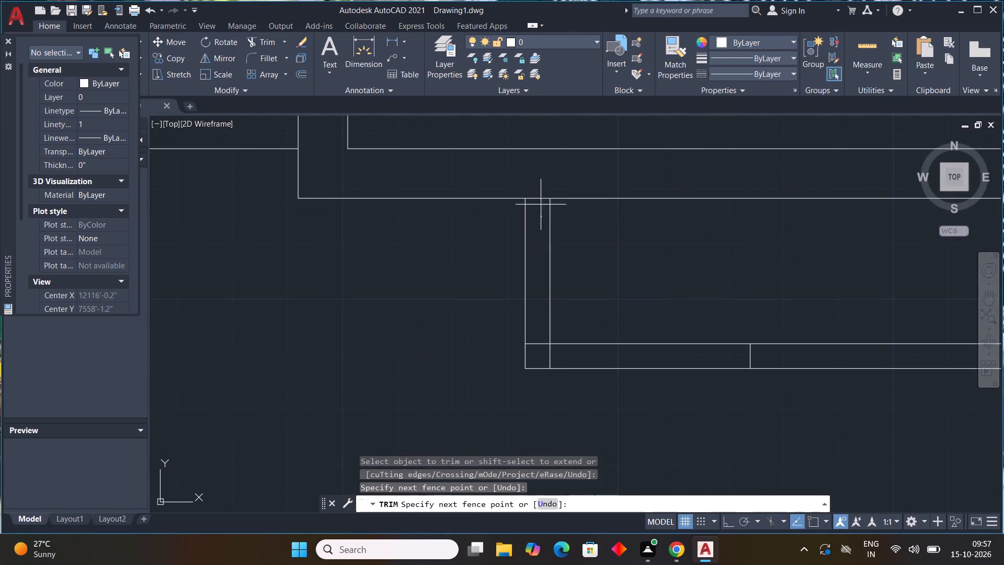
{"action": "left_click_drag", "start_coordinate": [541, 200], "coordinate": [541, 191]}
{"action": "left_click_drag", "start_coordinate": [534, 337], "coordinate": [579, 354]}
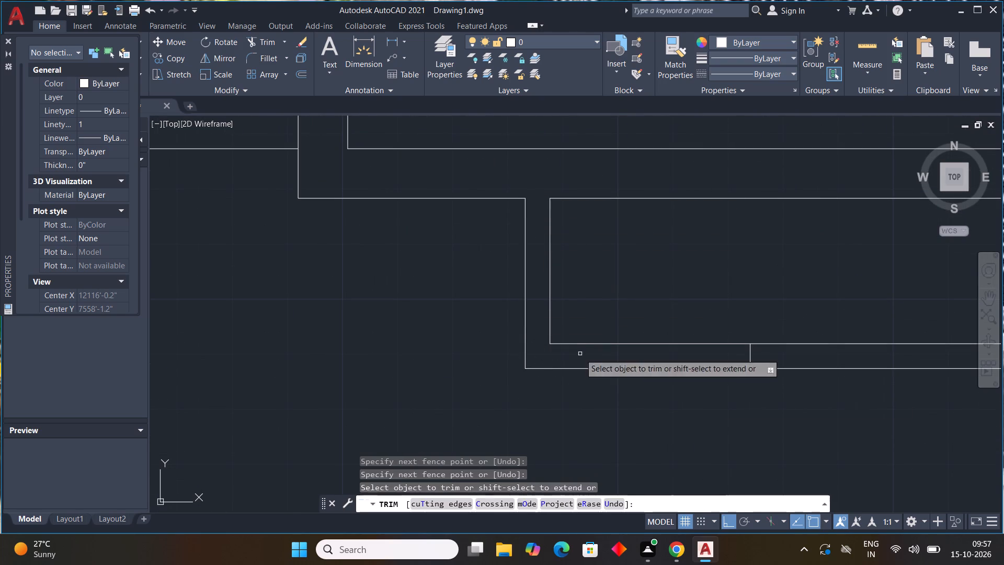
Trim both faces of the projection's south wall between the two short vertical lines to form the opening.
{"action": "scroll", "coordinate": [755, 404], "scroll_direction": "down", "scroll_amount": 2}
{"action": "middle_click_drag", "start_coordinate": [750, 405], "coordinate": [552, 361]}
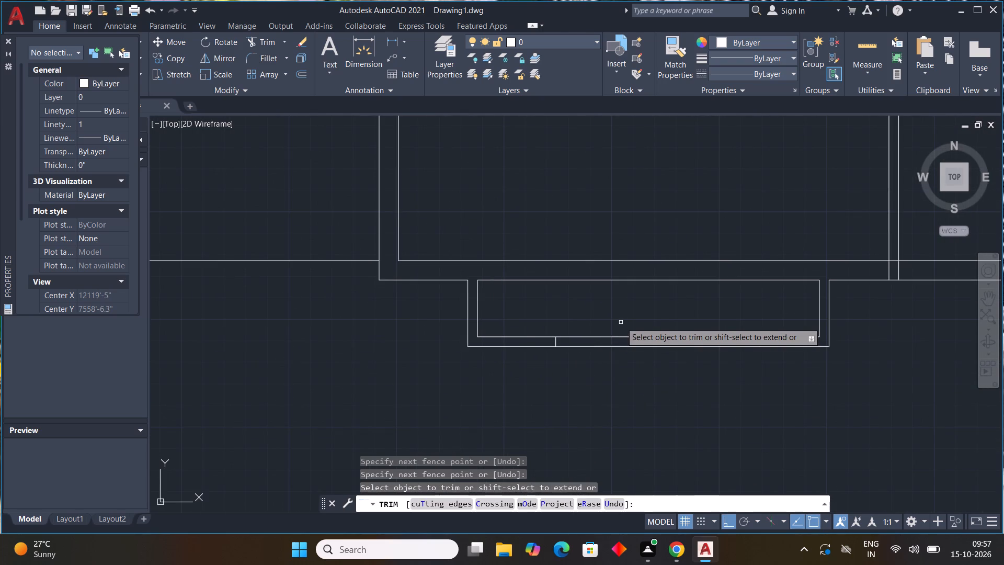
{"action": "left_click_drag", "start_coordinate": [624, 317], "coordinate": [634, 382]}
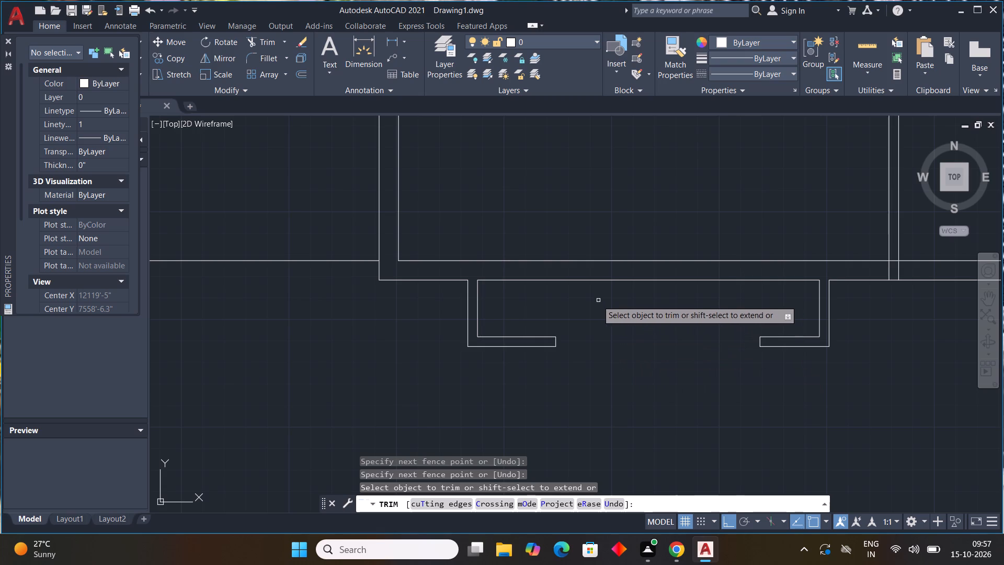
{"action": "key", "text": "Escape"}
{"action": "key", "text": "Escape"}
{"action": "key", "text": "Escape"}
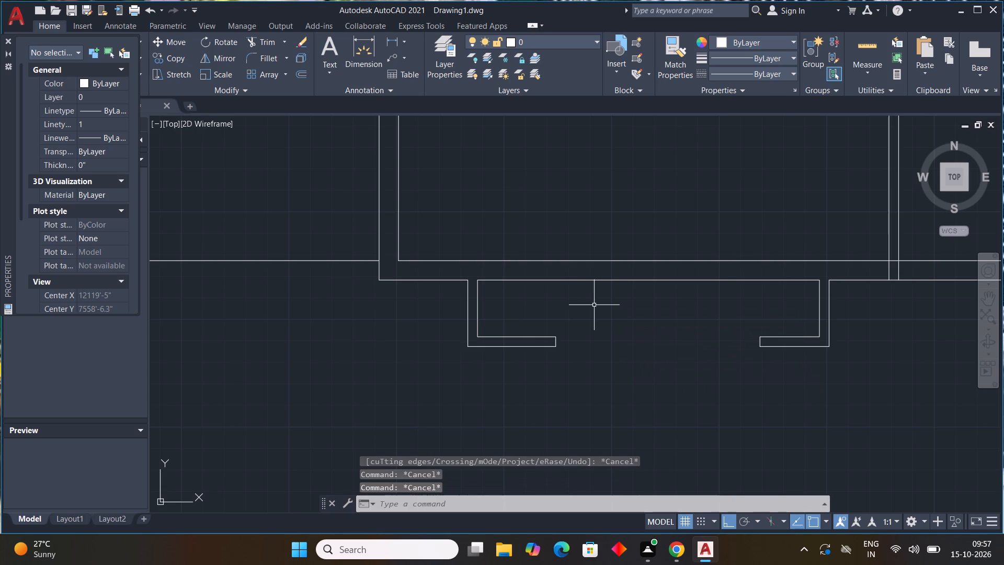
Extend the inner faces of the projection's west and east walls north to the main wall's inner face.
{"action": "key", "text": "e"}
{"action": "type", "text": "x"}
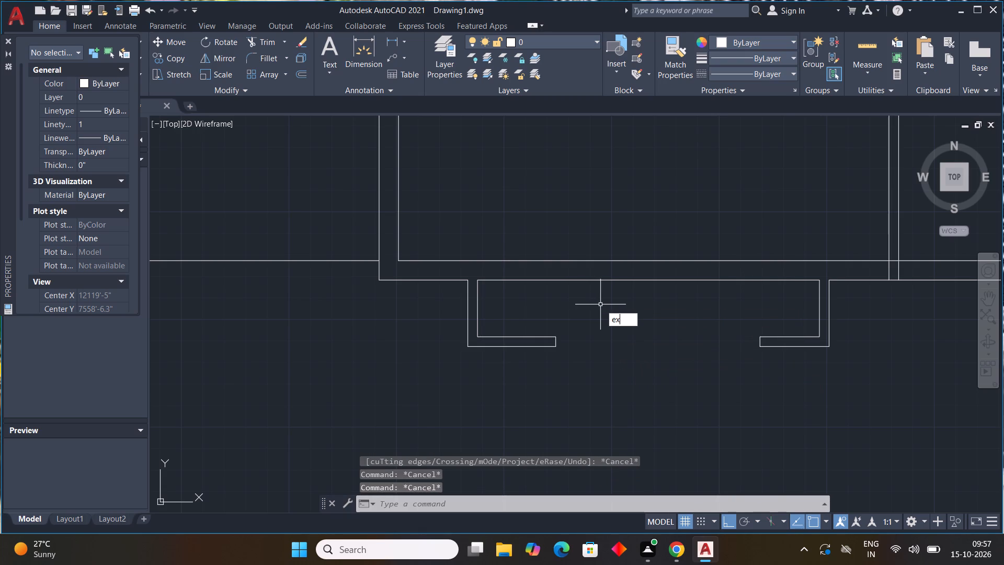
{"action": "key", "text": "space"}
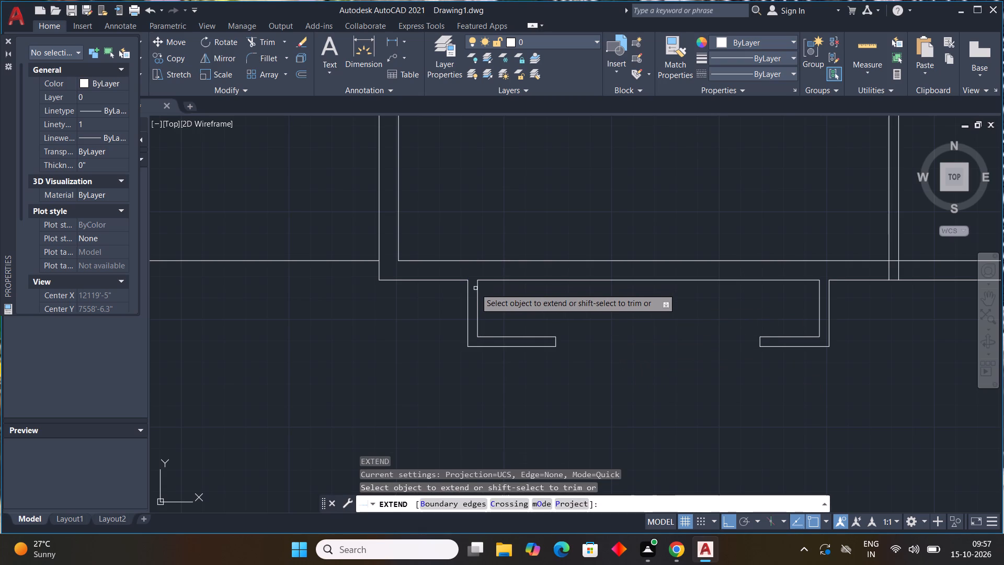
{"action": "left_click", "coordinate": [476, 287]}
{"action": "left_click", "coordinate": [822, 307]}
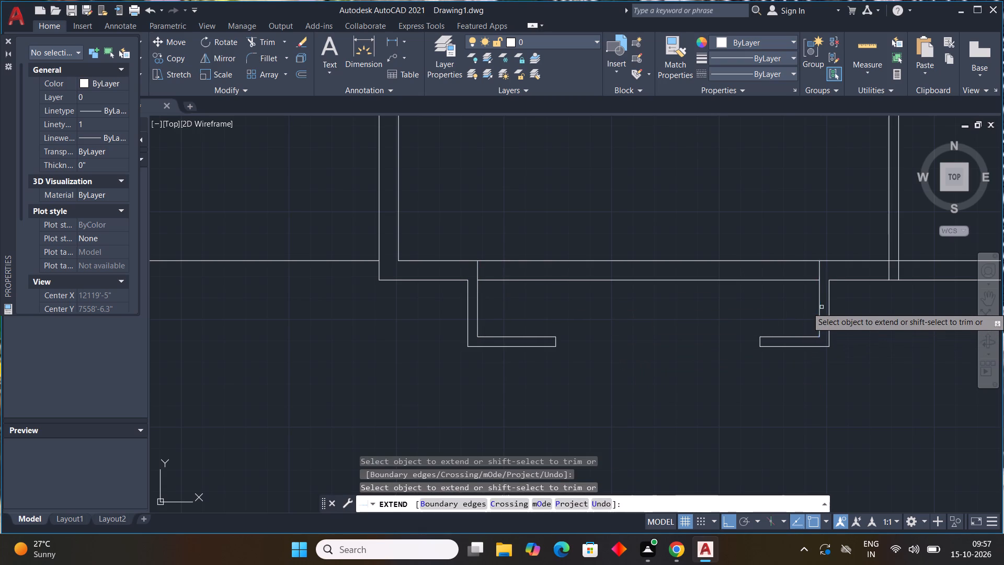
{"action": "key", "text": "Escape"}
{"action": "key", "text": "Escape"}
{"action": "key", "text": "Escape"}
{"action": "key", "text": "Escape"}
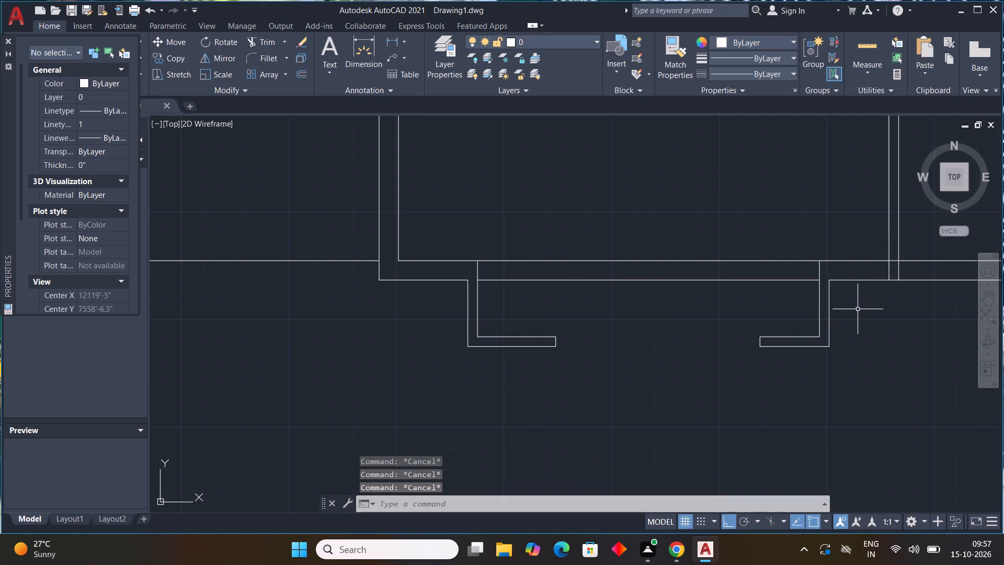
Trim both faces of the main south wall between the projection's side walls to open the room into it.
{"action": "key", "text": "t"}
{"action": "key", "text": "r"}
{"action": "key", "text": "space"}
{"action": "left_click_drag", "start_coordinate": [703, 238], "coordinate": [672, 319]}
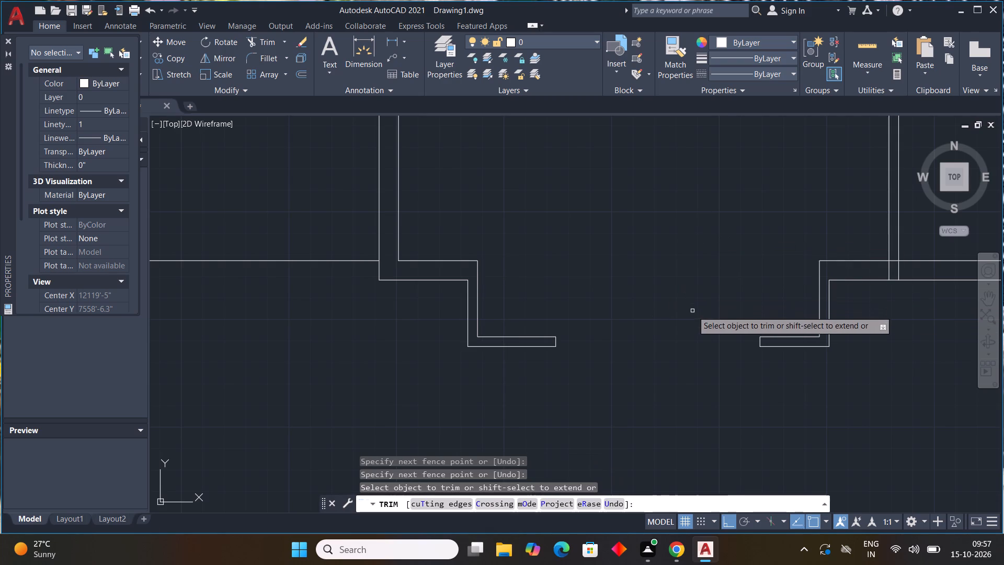
{"action": "key", "text": "Escape"}
{"action": "key", "text": "Escape"}
{"action": "key", "text": "Escape"}
{"action": "key", "text": "Escape"}
{"action": "key", "text": "Escape"}
{"action": "key", "text": "Escape"}
{"action": "key", "text": "Escape"}
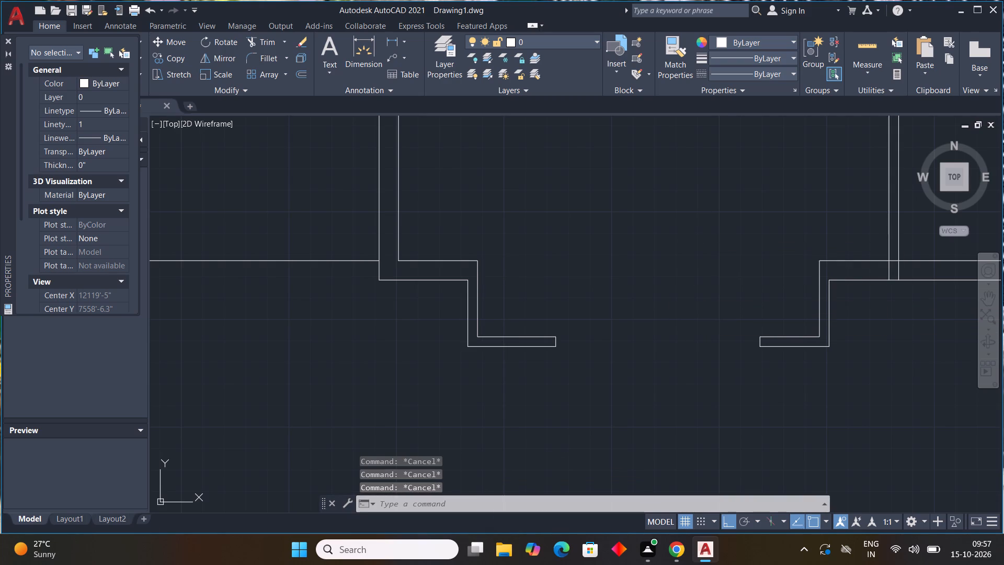
{"action": "key", "text": "Escape"}
{"action": "key", "text": "Escape"}
Draw a rectangle about 7'-10.8" by 4'-3.5" across the south opening, reaching north to the main wall's inner-face line.
{"action": "type", "text": "rec"}
{"action": "key", "text": "space"}
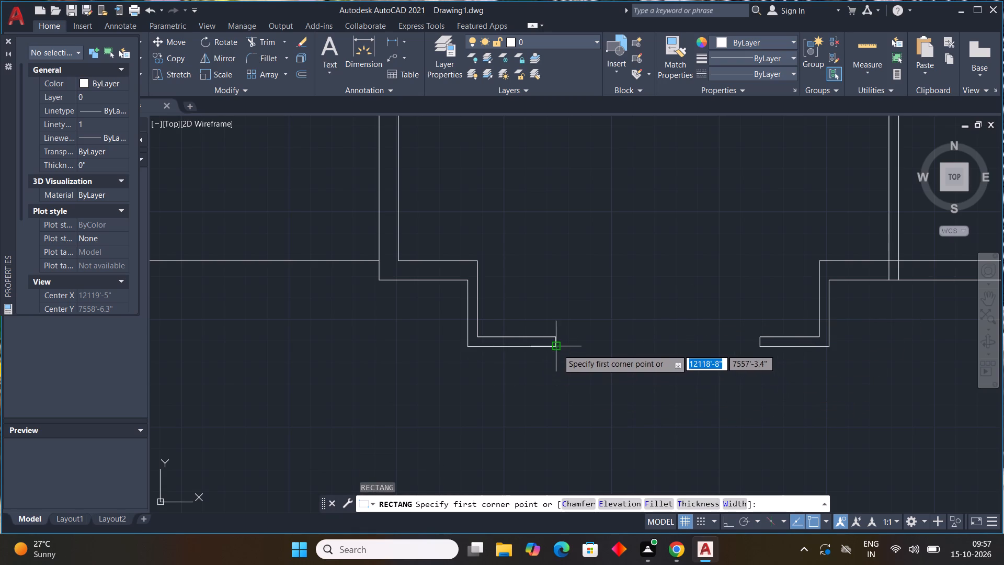
{"action": "left_click", "coordinate": [558, 372]}
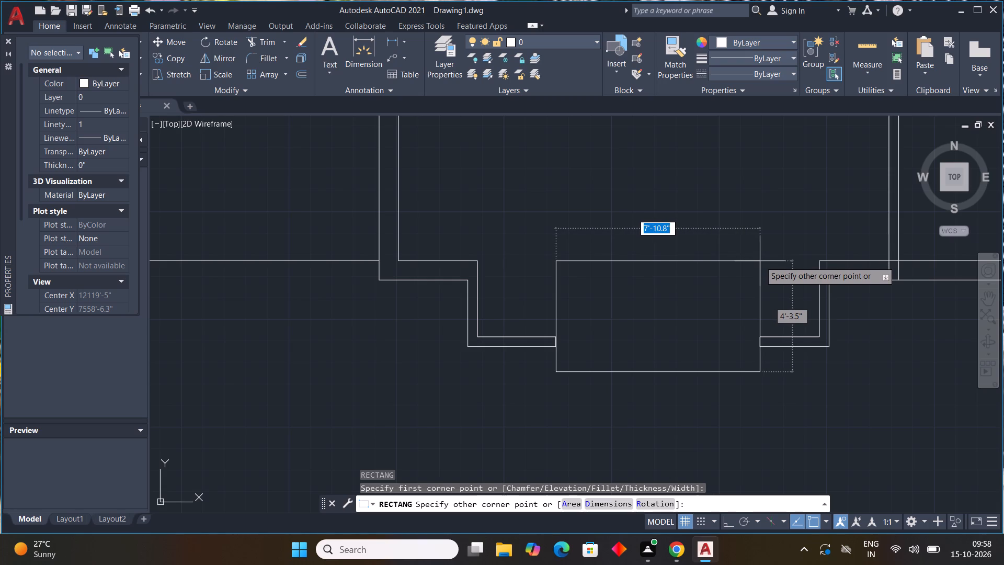
{"action": "left_click", "coordinate": [760, 261]}
Draw a smaller rectangle about 6'-9" by 3'-0" inside the one spanning the south opening.
{"action": "scroll", "coordinate": [771, 383], "scroll_direction": "down", "scroll_amount": 4}
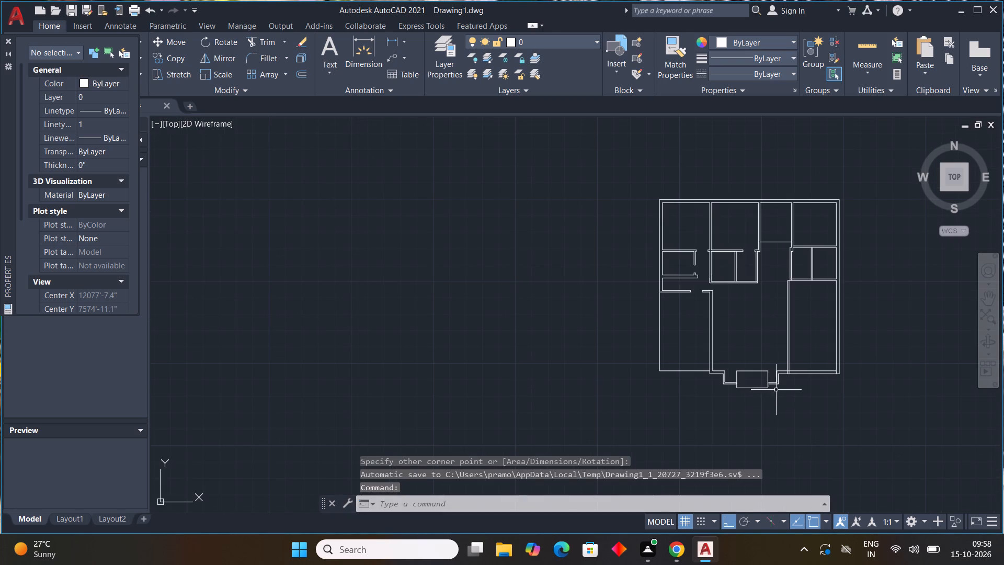
{"action": "scroll", "coordinate": [752, 394], "scroll_direction": "up", "scroll_amount": 5}
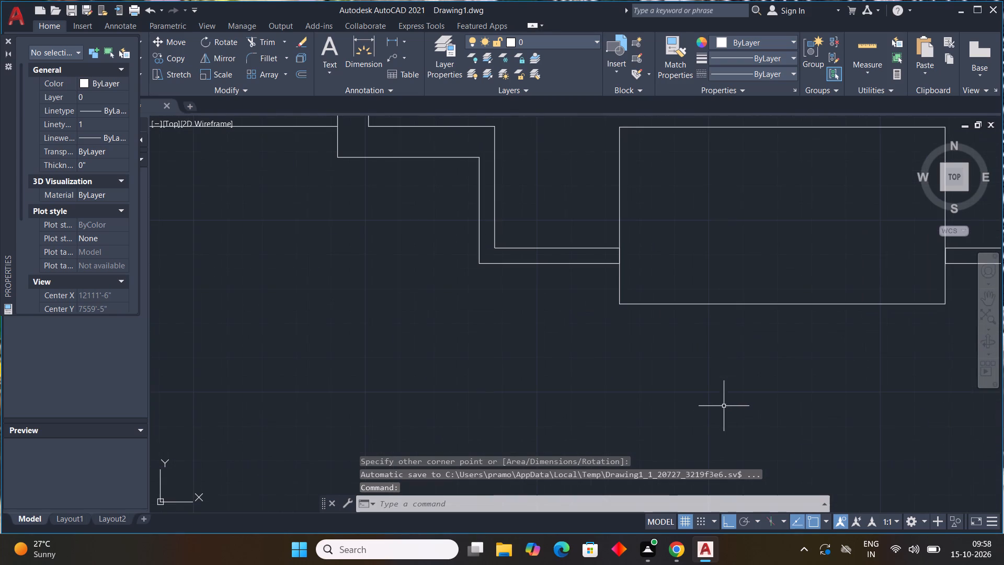
{"action": "type", "text": "rec"}
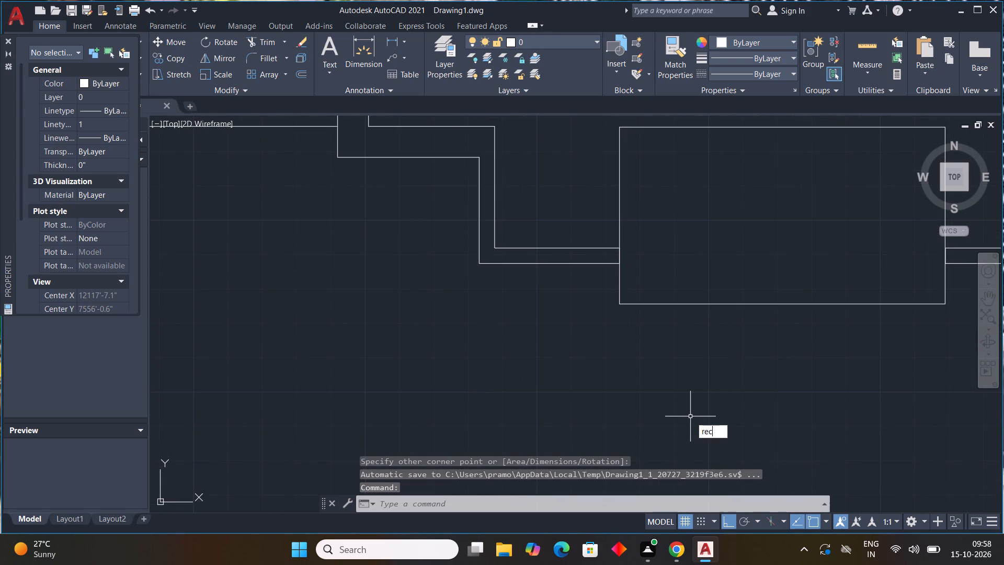
{"action": "key", "text": "space"}
{"action": "middle_click_drag", "start_coordinate": [686, 250], "coordinate": [538, 346]}
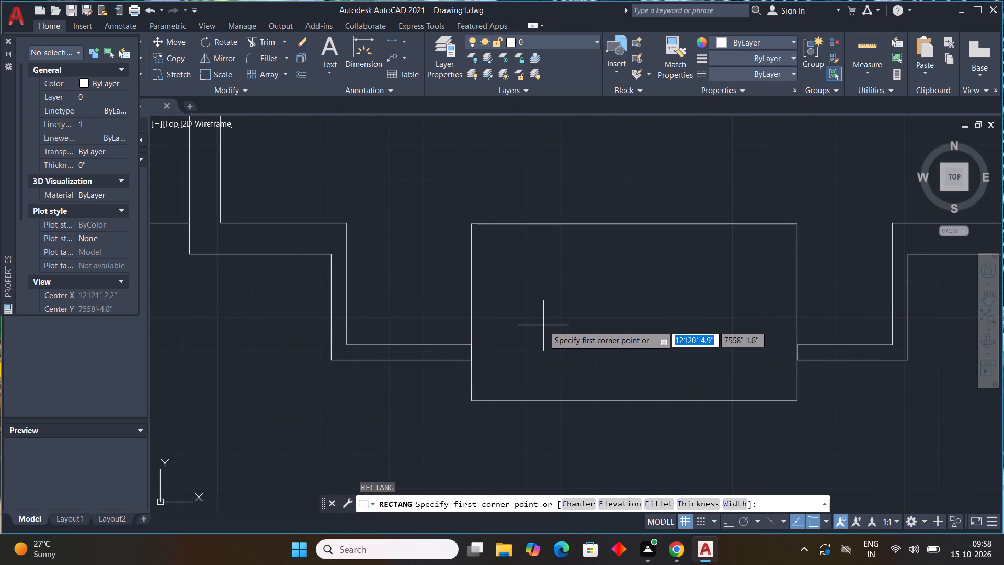
{"action": "scroll", "coordinate": [544, 308], "scroll_direction": "up", "scroll_amount": 2}
{"action": "scroll", "coordinate": [544, 308], "scroll_direction": "down", "scroll_amount": 1}
{"action": "middle_click_drag", "start_coordinate": [535, 310], "coordinate": [482, 340]}
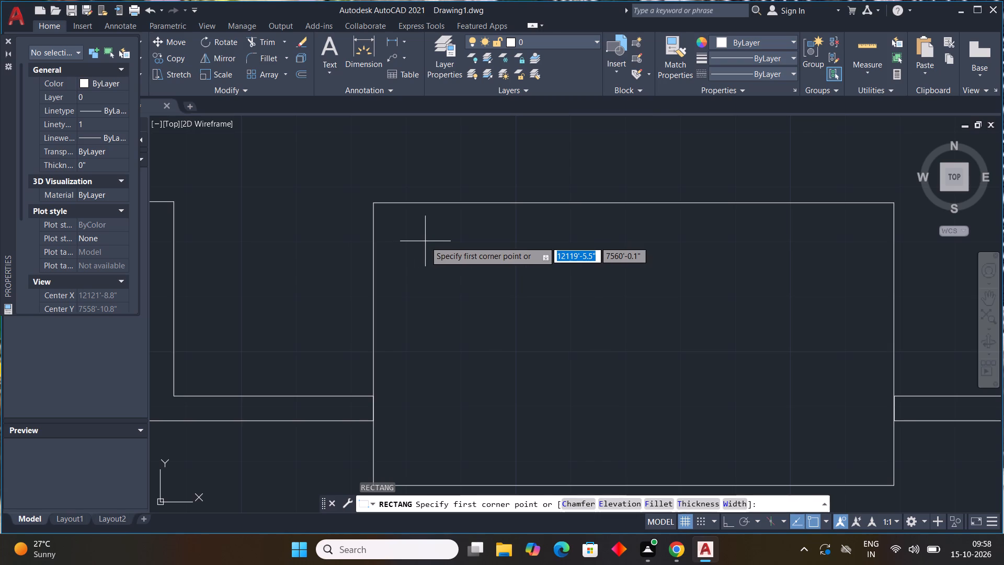
{"action": "left_click", "coordinate": [412, 252]}
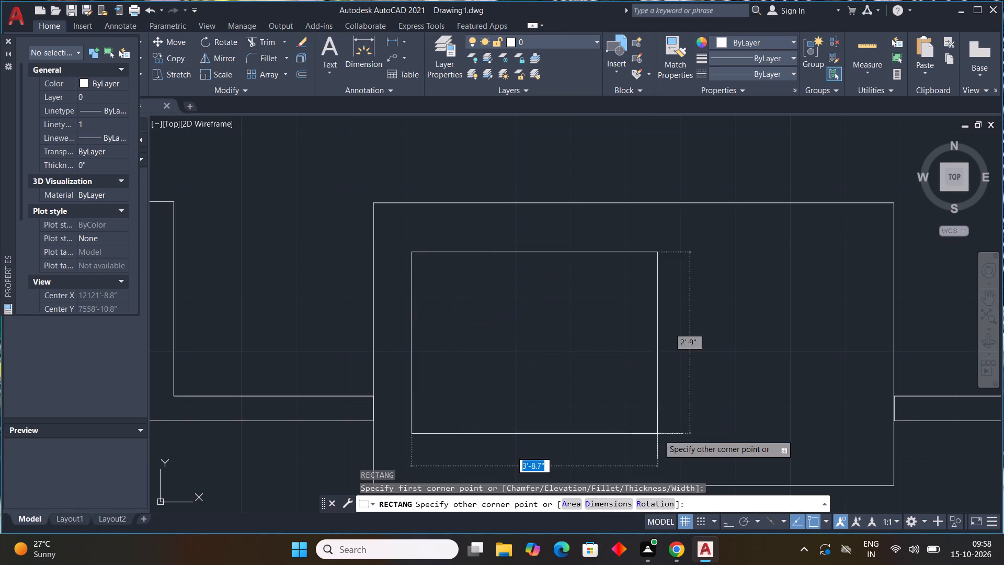
{"action": "left_click", "coordinate": [855, 448]}
{"action": "key", "text": "Escape"}
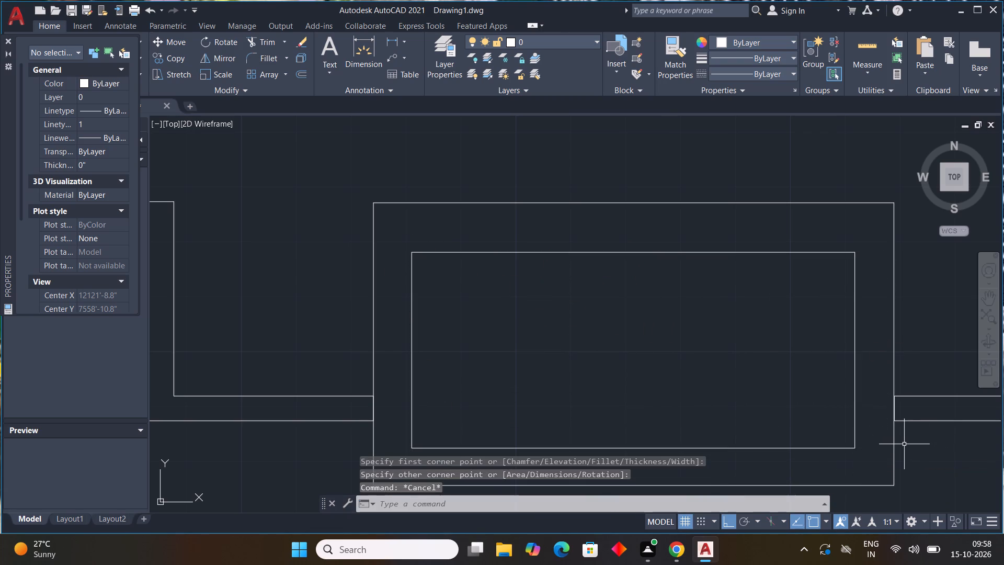
Draw two 9" vertical lines between the rectangles' north edges, at the inner one's northwest corner and a short distance east of it.
{"action": "type", "text": "l"}
{"action": "key", "text": "space"}
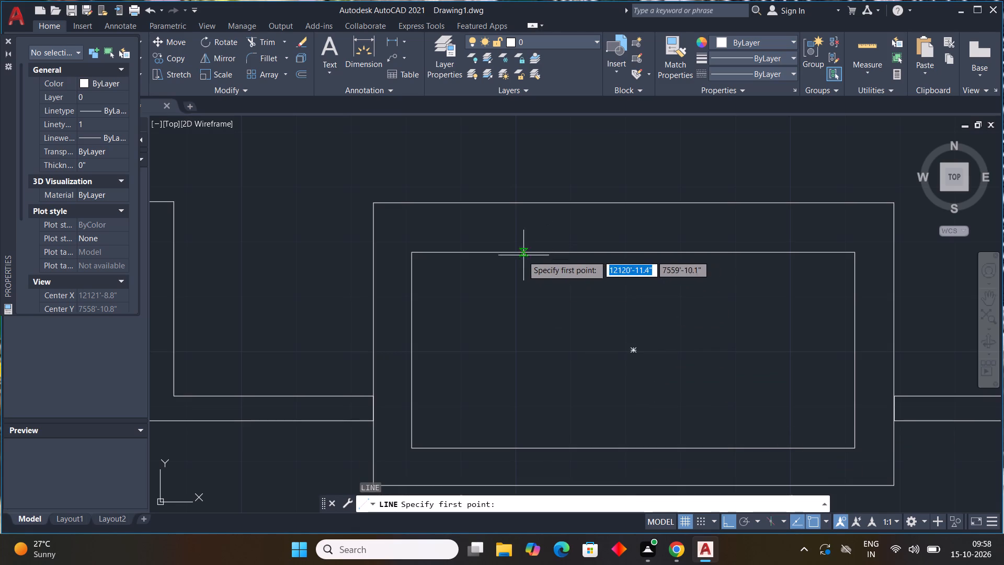
{"action": "left_click", "coordinate": [412, 253]}
{"action": "left_click", "coordinate": [413, 203]}
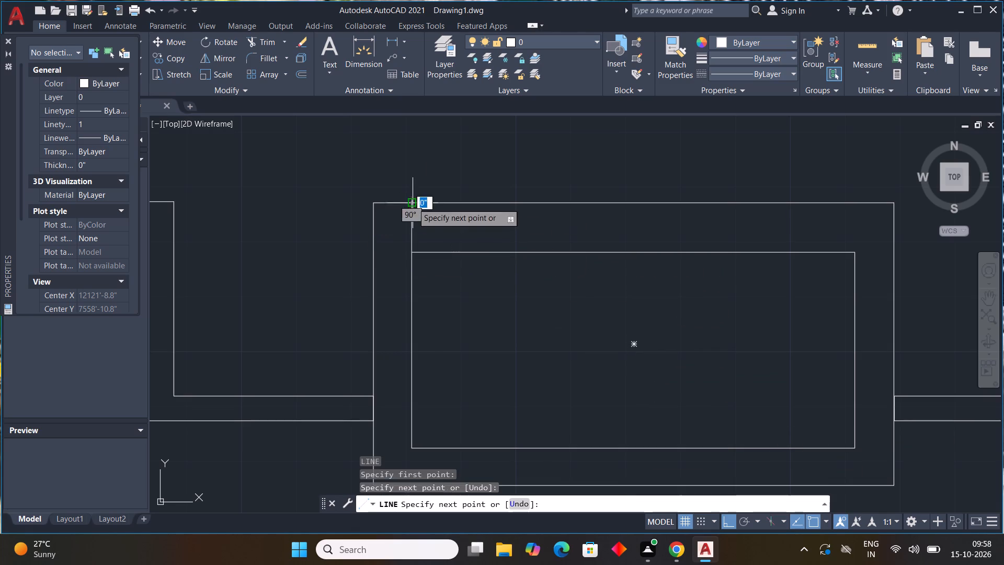
{"action": "key", "text": "Escape"}
{"action": "key", "text": "l"}
{"action": "key", "text": "space"}
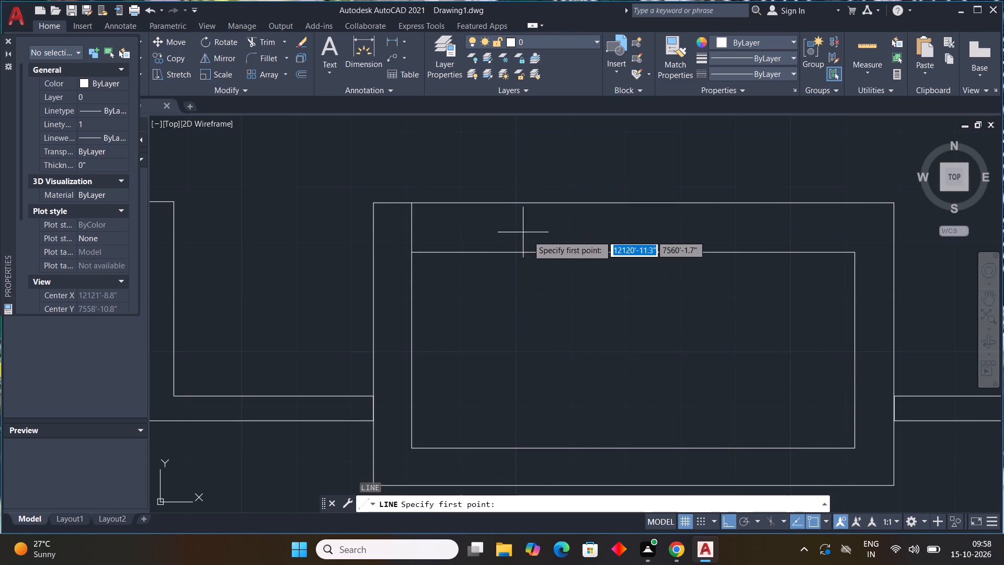
{"action": "left_click", "coordinate": [515, 251]}
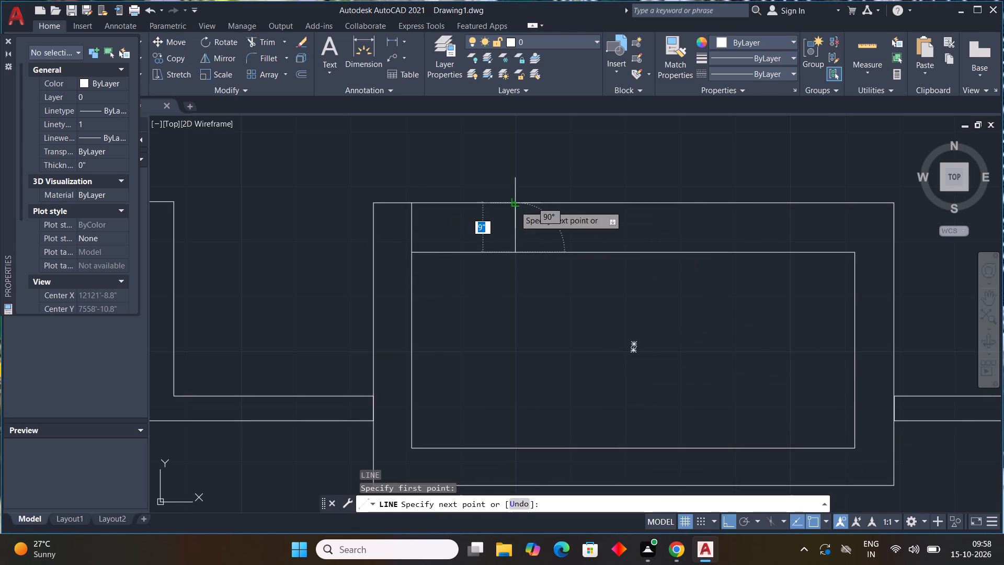
{"action": "left_click", "coordinate": [515, 205]}
{"action": "key", "text": "Escape"}
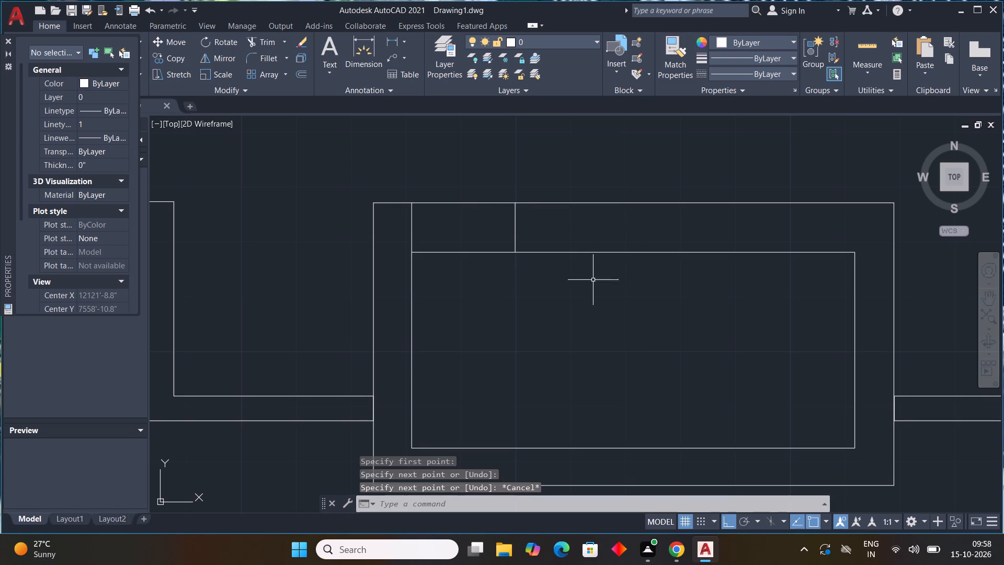
Copy the second vertical line east three times, the last two about 3'-10" and 5'-2" away, ending at the inner rectangle's northeast corner.
{"action": "left_click", "coordinate": [515, 228]}
{"action": "type", "text": "co"}
{"action": "key", "text": "space"}
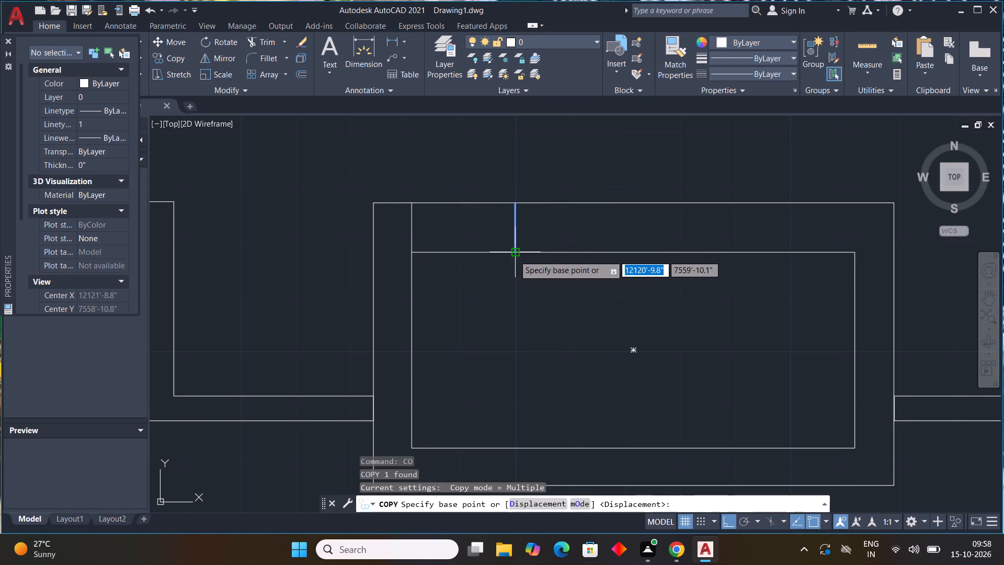
{"action": "left_click", "coordinate": [514, 255]}
{"action": "left_click", "coordinate": [657, 266]}
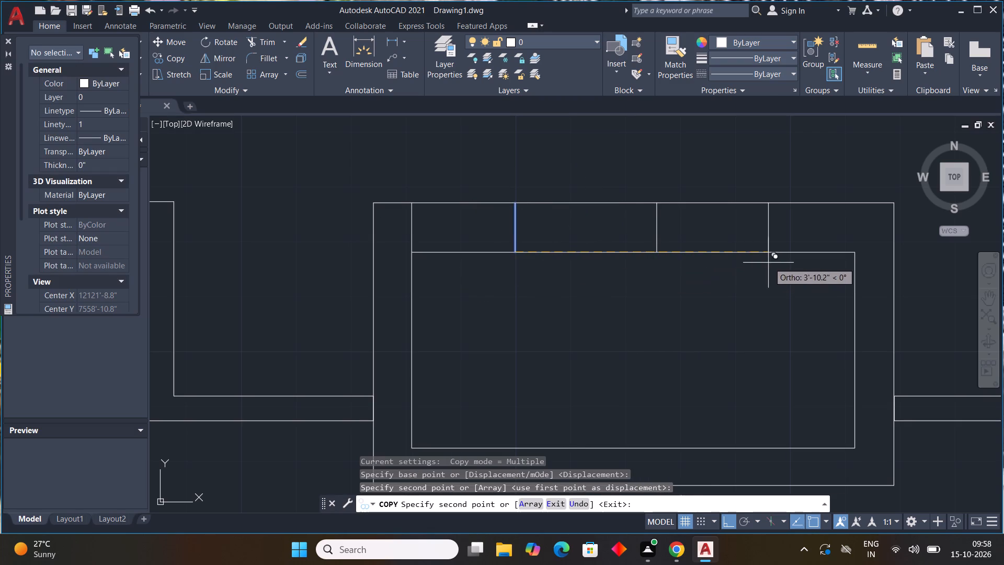
{"action": "left_click", "coordinate": [770, 262]}
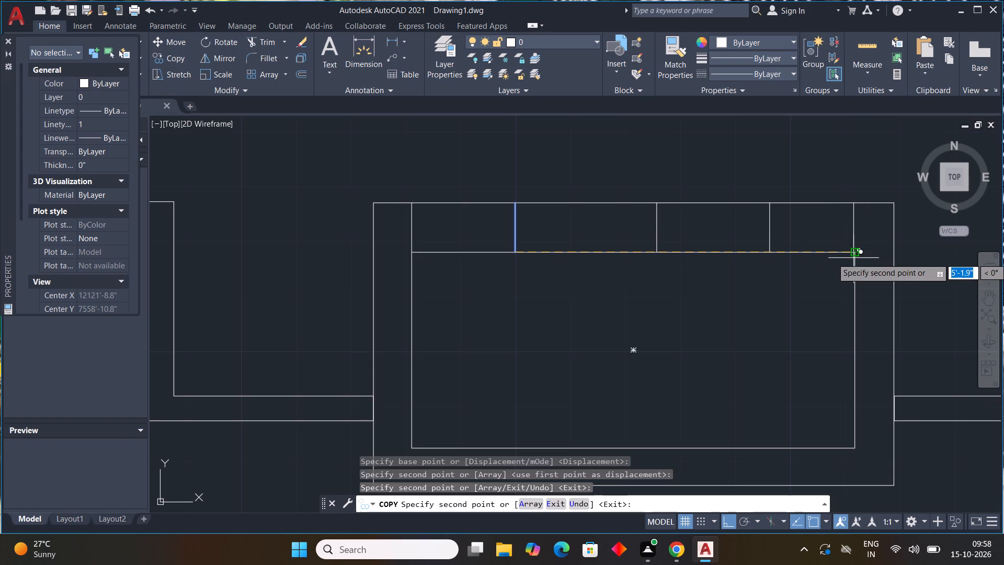
{"action": "left_click", "coordinate": [853, 258]}
{"action": "key", "text": "Escape"}
Draw a three-line outline from the south projection's southwest outer corner to its southeast outer corner, about 2'-11.5" deep and 13'-11.9" wide.
{"action": "scroll", "coordinate": [747, 369], "scroll_direction": "down", "scroll_amount": 3}
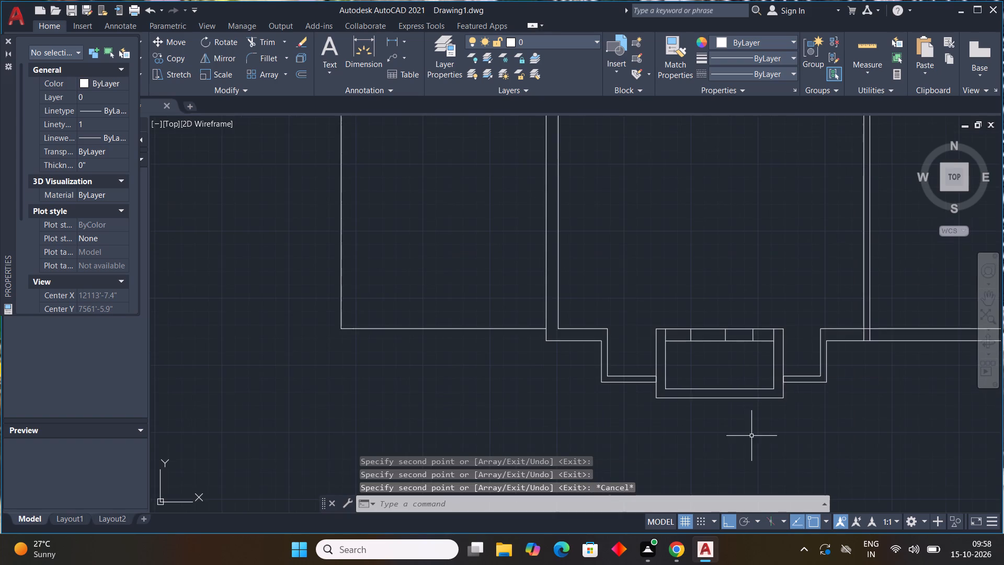
{"action": "middle_click_drag", "start_coordinate": [746, 436], "coordinate": [628, 426]}
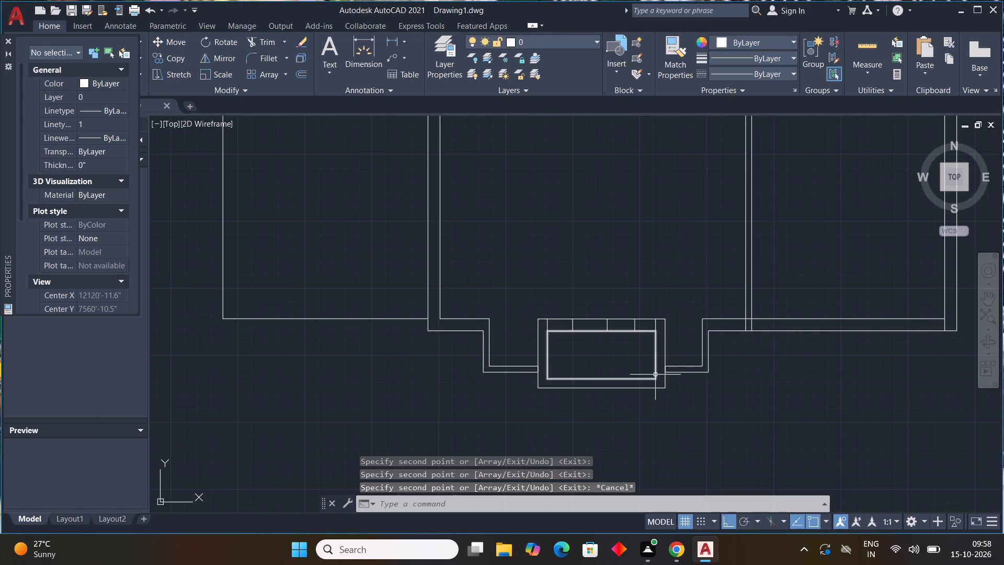
{"action": "scroll", "coordinate": [578, 425], "scroll_direction": "up", "scroll_amount": 1}
{"action": "middle_click_drag", "start_coordinate": [576, 424], "coordinate": [462, 323]}
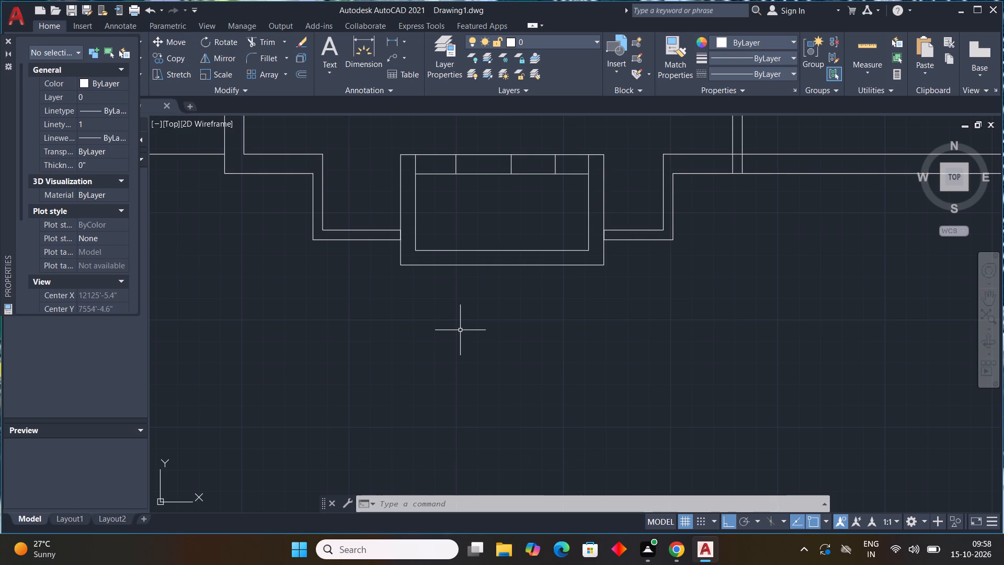
{"action": "type", "text": "l"}
{"action": "key", "text": "space"}
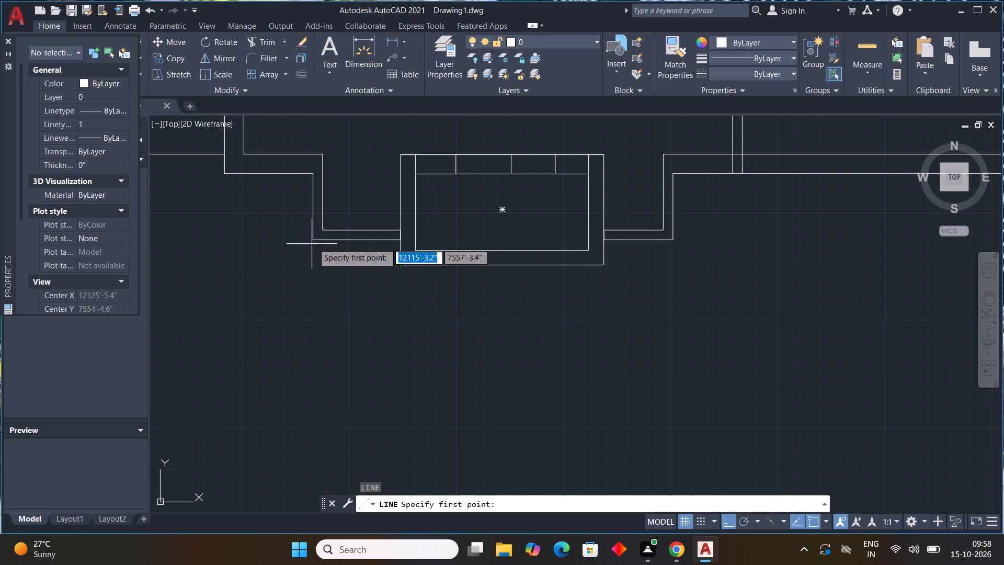
{"action": "left_click_drag", "start_coordinate": [314, 242], "coordinate": [309, 267]}
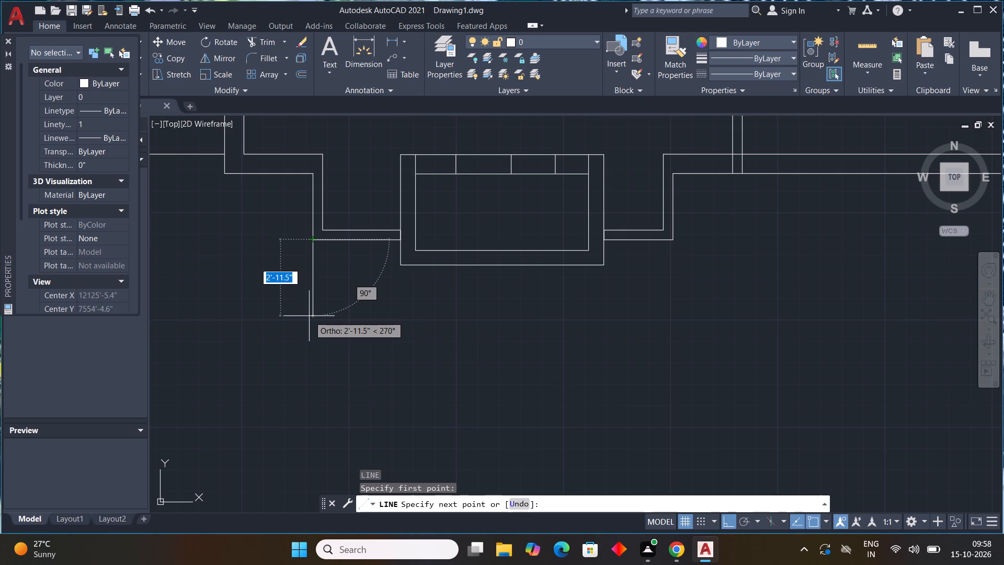
{"action": "left_click", "coordinate": [309, 316]}
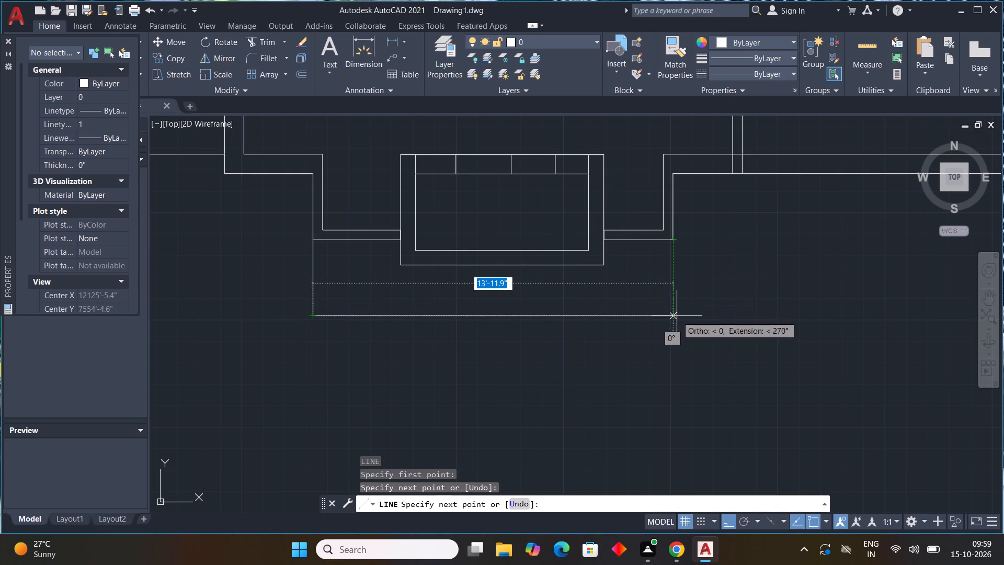
{"action": "left_click_drag", "start_coordinate": [675, 317], "coordinate": [675, 312]}
{"action": "left_click", "coordinate": [675, 234]}
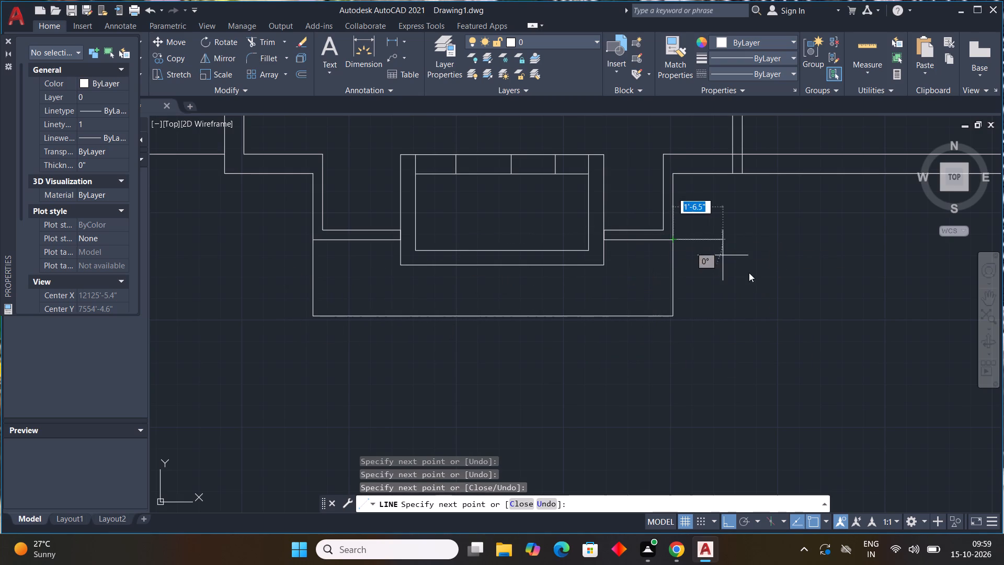
{"action": "key", "text": "Escape"}
Offset the new outline's east and west lines inward by 4.5".
{"action": "type", "text": "off"}
{"action": "key", "text": "space"}
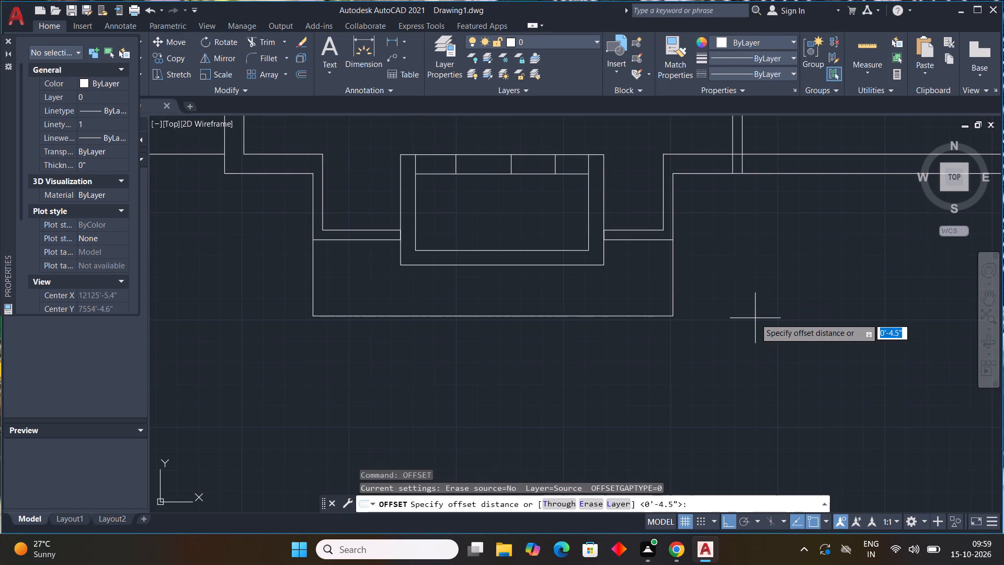
{"action": "type", "text": "4.5\""}
{"action": "key", "text": "space"}
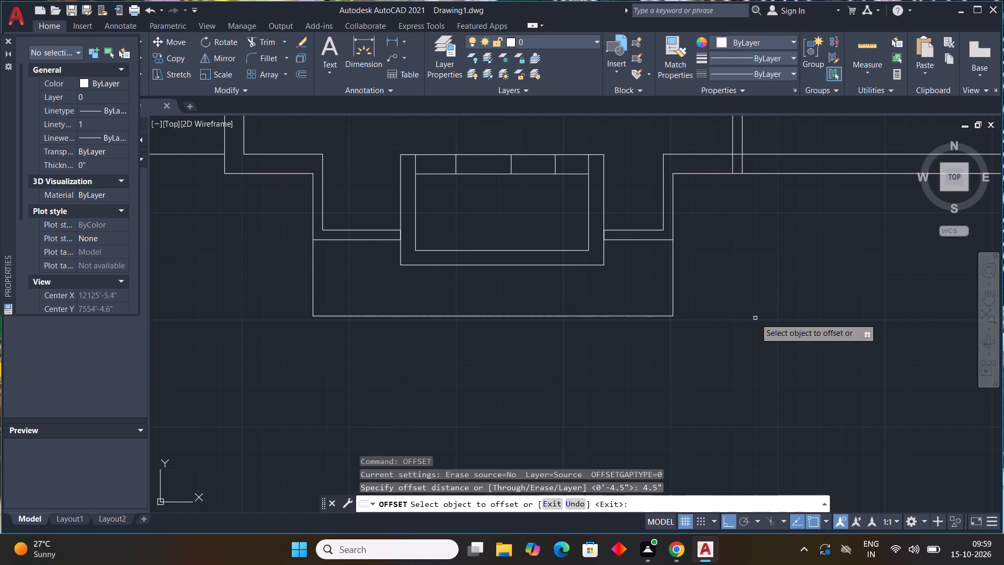
{"action": "left_click_drag", "start_coordinate": [675, 269], "coordinate": [674, 269]}
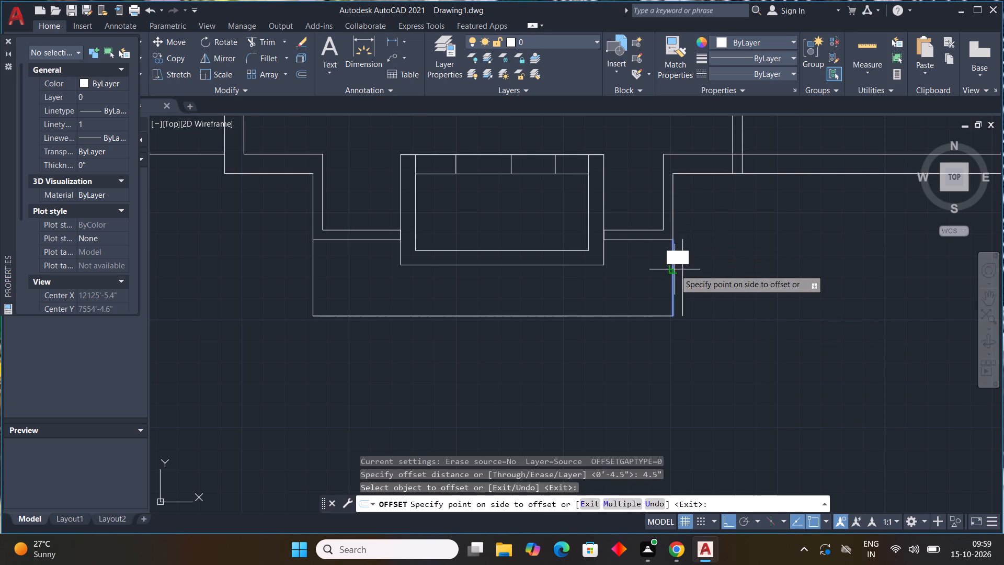
{"action": "left_click_drag", "start_coordinate": [674, 269], "coordinate": [668, 268]}
{"action": "left_click", "coordinate": [665, 268]}
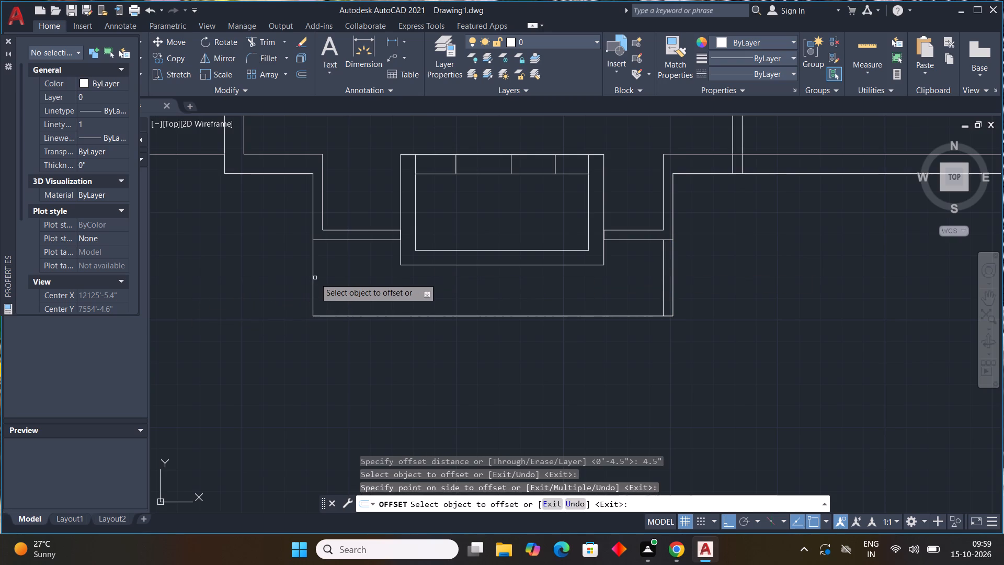
{"action": "left_click_drag", "start_coordinate": [315, 278], "coordinate": [321, 277]}
{"action": "left_click_drag", "start_coordinate": [314, 290], "coordinate": [345, 282]}
{"action": "left_click", "coordinate": [344, 282]}
{"action": "key", "text": "Escape"}
{"action": "key", "text": "Escape"}
{"action": "key", "text": "Escape"}
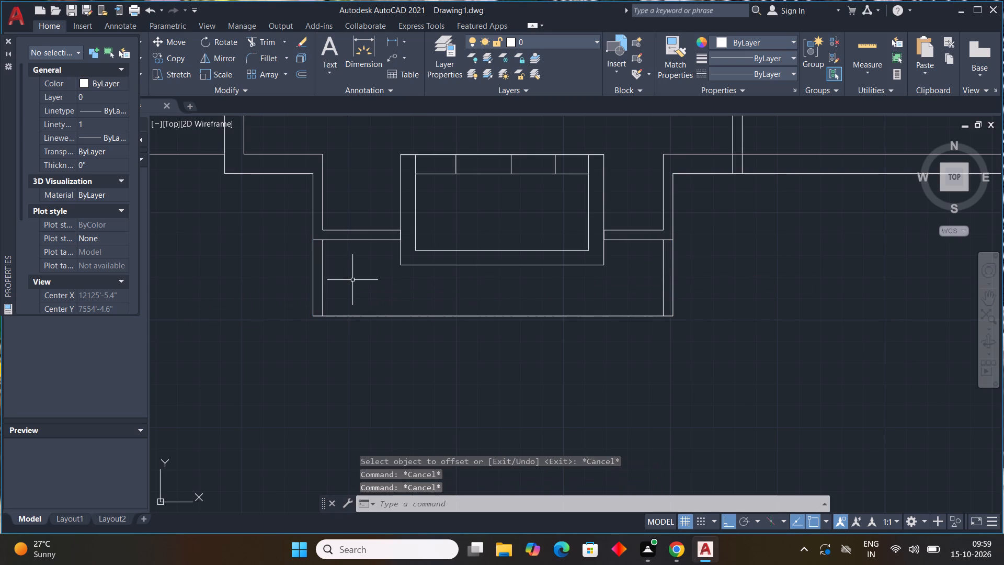
{"action": "key", "text": "Escape"}
{"action": "key", "text": "Escape"}
{"action": "key", "text": "Escape"}
{"action": "key", "text": "Escape"}
{"action": "key", "text": "Escape"}
{"action": "key", "text": "Escape"}
{"action": "key", "text": "Escape"}
{"action": "key", "text": "Escape"}
{"action": "key", "text": "Escape"}
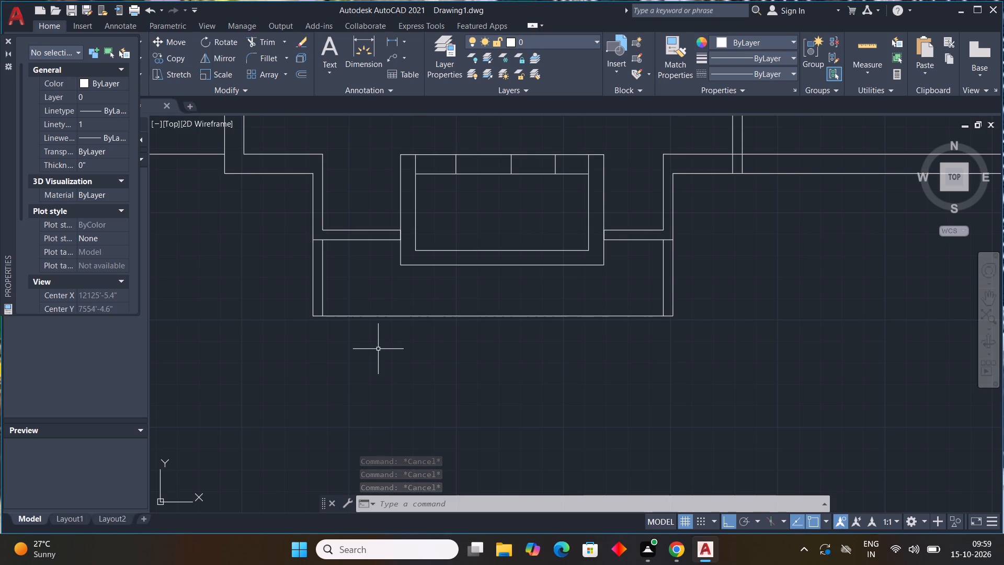
Trim the outline's long south line between the two inner offset lines, leaving two separate wall stubs.
{"action": "type", "text": "tr"}
{"action": "key", "text": "space"}
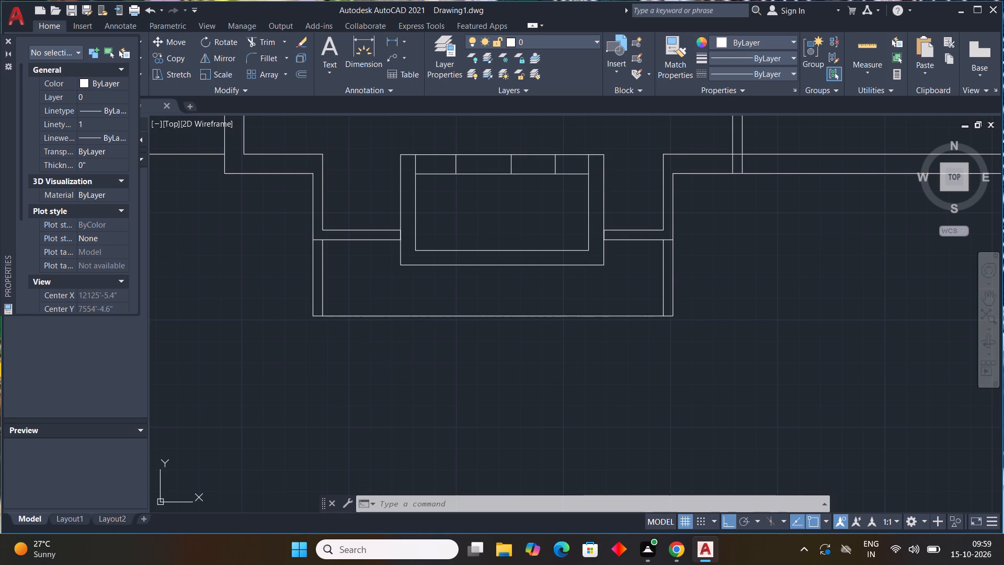
{"action": "left_click_drag", "start_coordinate": [431, 295], "coordinate": [421, 349]}
{"action": "key", "text": "Escape"}
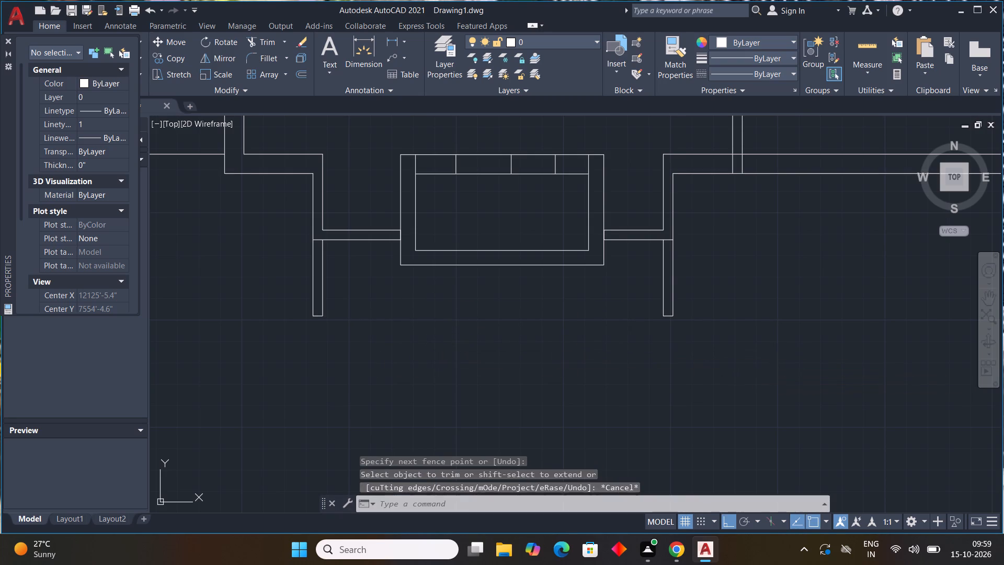
{"action": "key", "text": "Escape"}
Load the ACAD_ISO02W100 ISO dash linetype and make it the current linetype.
{"action": "scroll", "coordinate": [774, 372], "scroll_direction": "down", "scroll_amount": 3}
{"action": "middle_click_drag", "start_coordinate": [755, 372], "coordinate": [641, 435]}
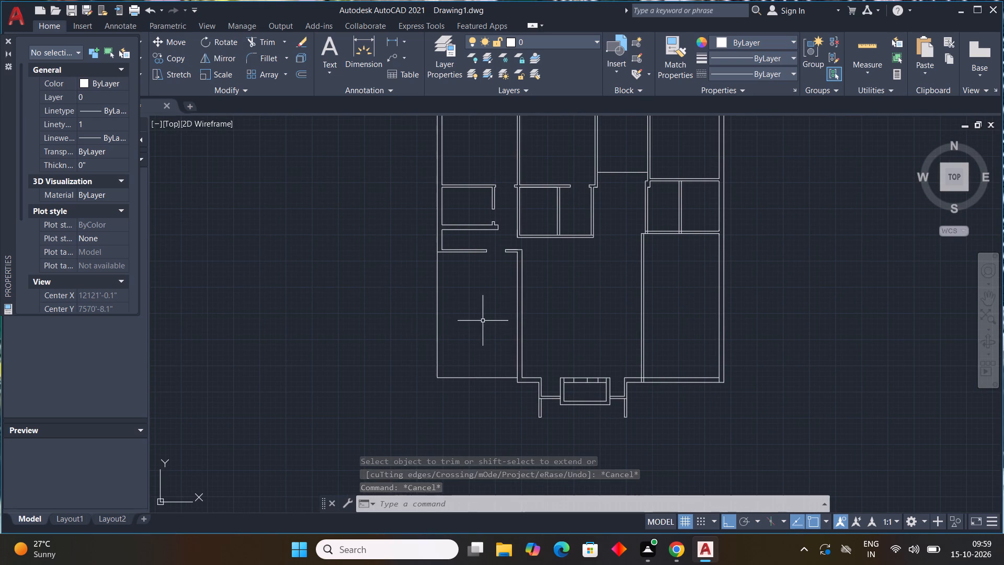
{"action": "middle_click_drag", "start_coordinate": [483, 321], "coordinate": [551, 335]}
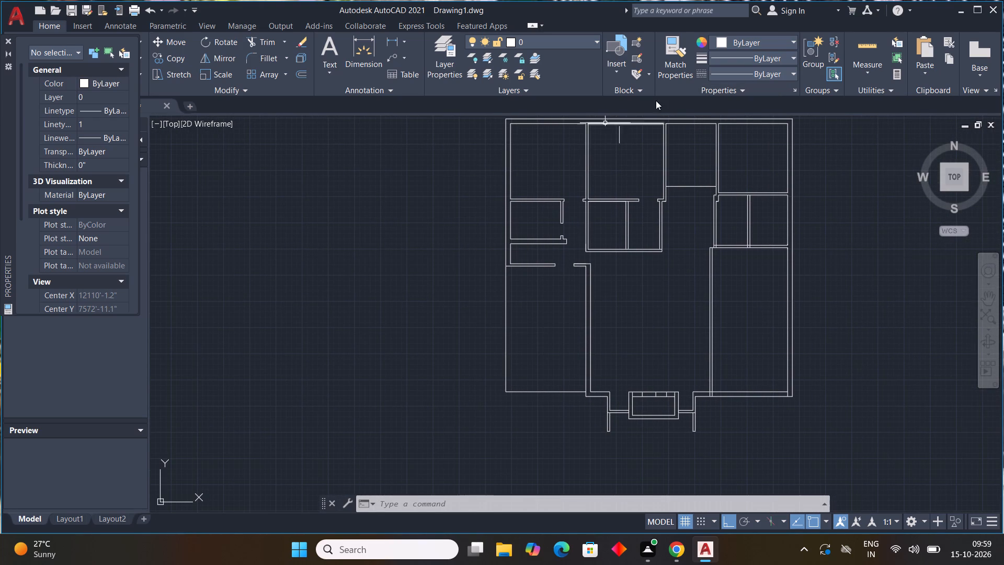
{"action": "left_click", "coordinate": [789, 72]}
{"action": "left_click", "coordinate": [752, 137]}
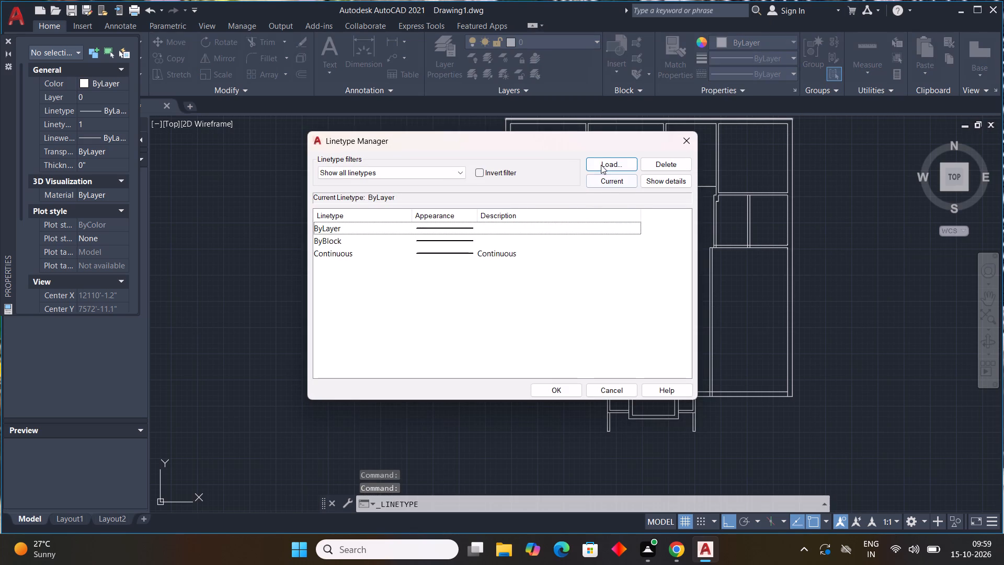
{"action": "left_click", "coordinate": [610, 169]}
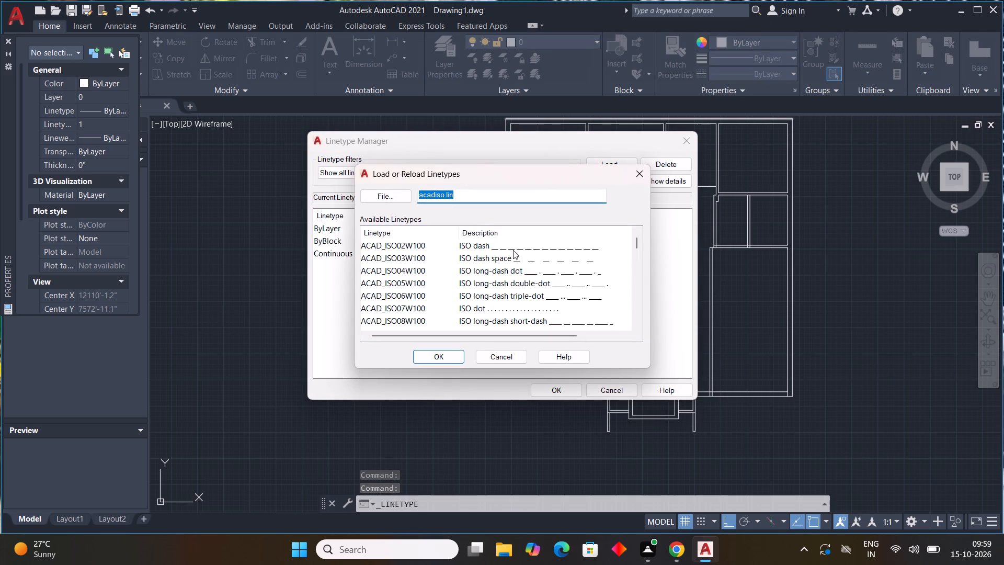
{"action": "left_click", "coordinate": [517, 244]}
{"action": "left_click", "coordinate": [455, 359]}
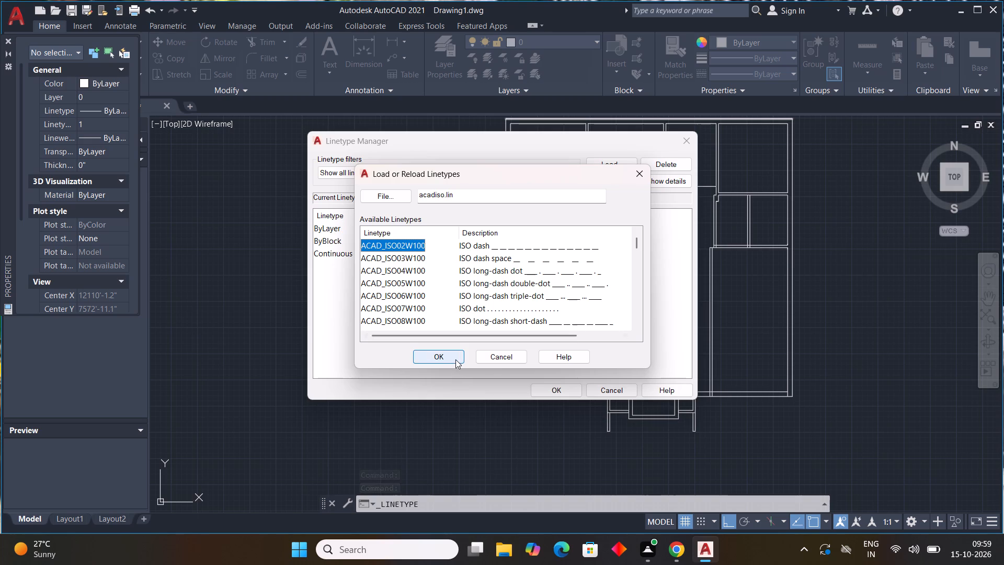
{"action": "left_click", "coordinate": [466, 255]}
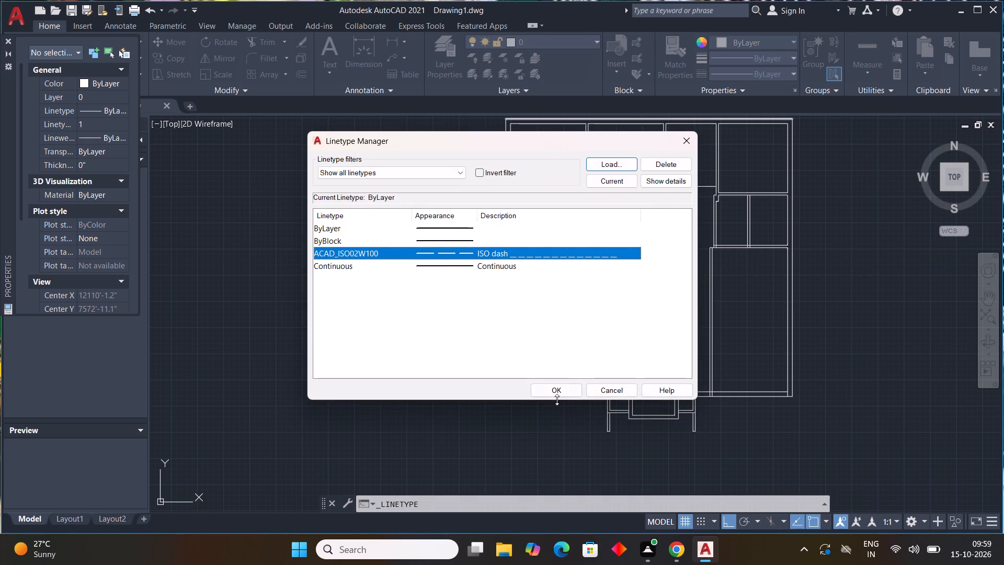
{"action": "left_click", "coordinate": [560, 388]}
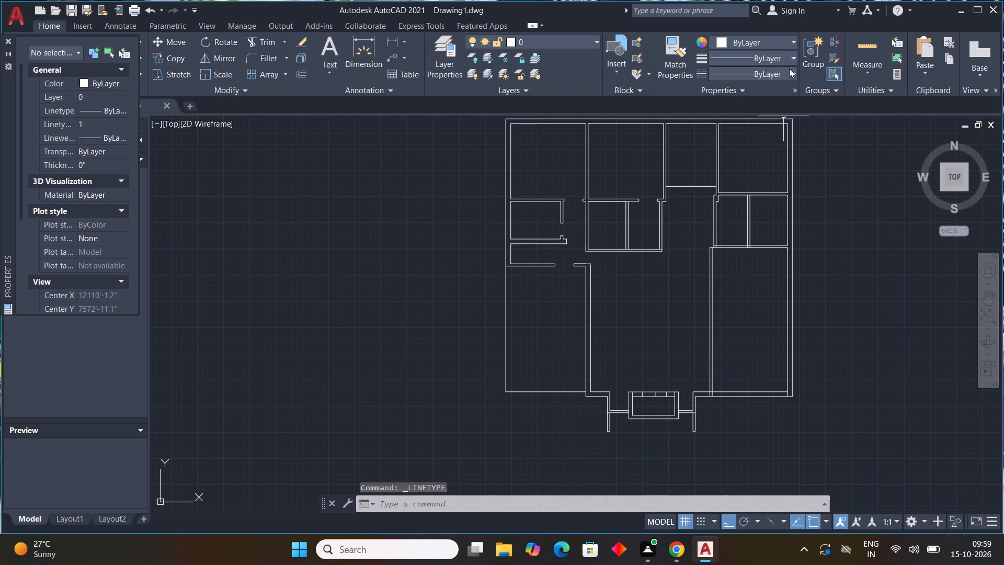
{"action": "left_click", "coordinate": [786, 75]}
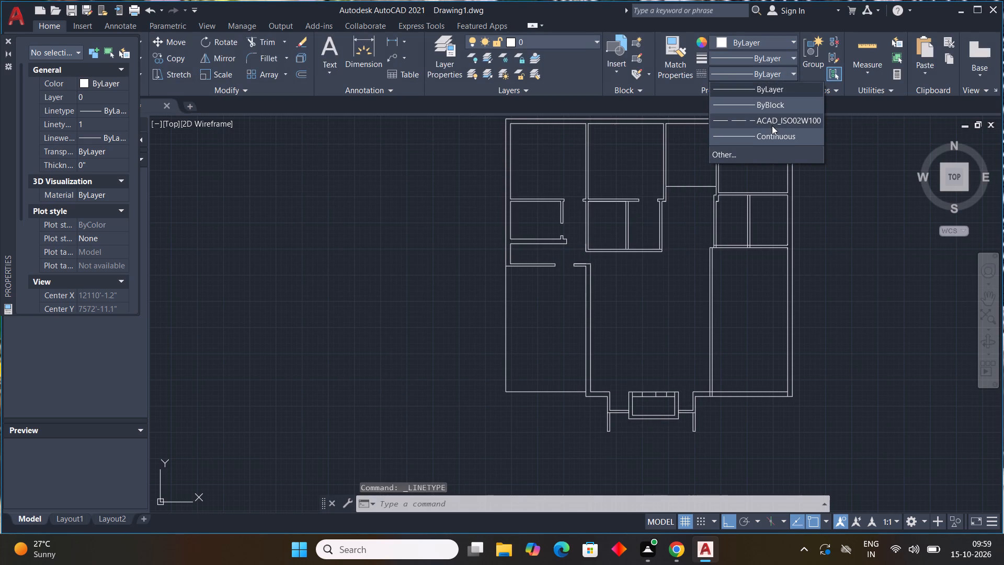
{"action": "left_click", "coordinate": [772, 126]}
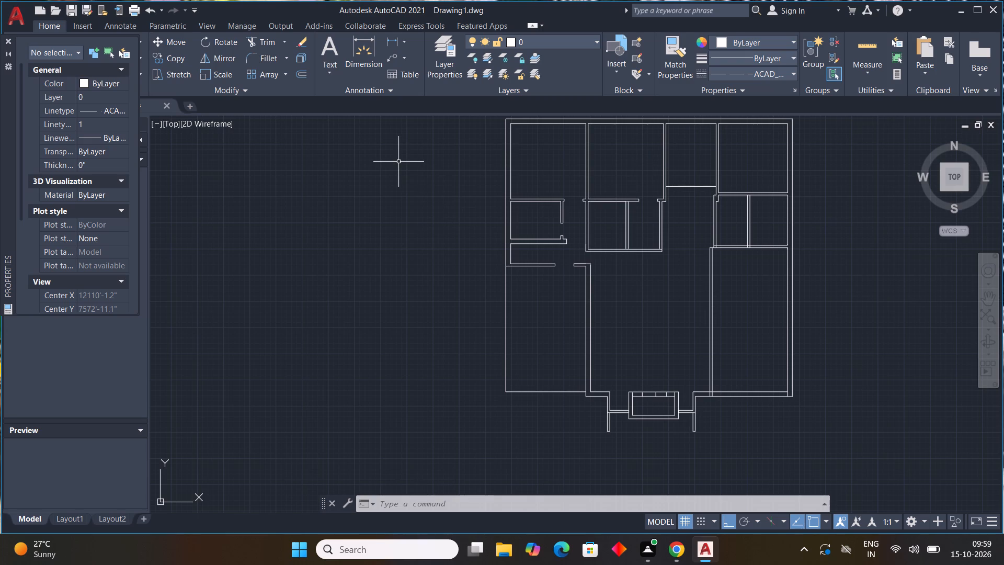
Draw a dashed rectangle across most of the southwest room's width, just south of its north wall.
{"action": "type", "text": "rec"}
{"action": "key", "text": "space"}
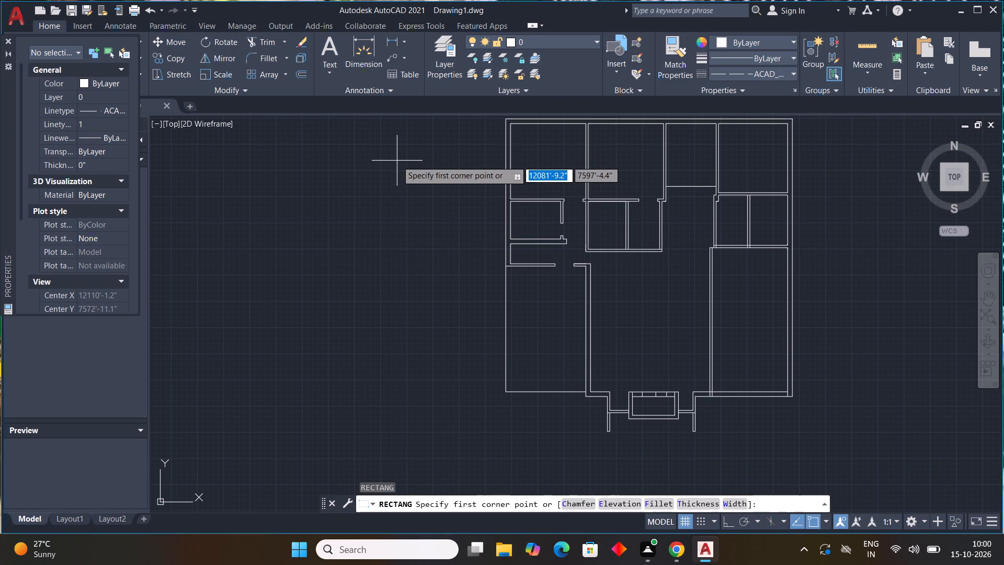
{"action": "scroll", "coordinate": [580, 308], "scroll_direction": "up", "scroll_amount": 2}
{"action": "middle_click_drag", "start_coordinate": [567, 309], "coordinate": [465, 369]}
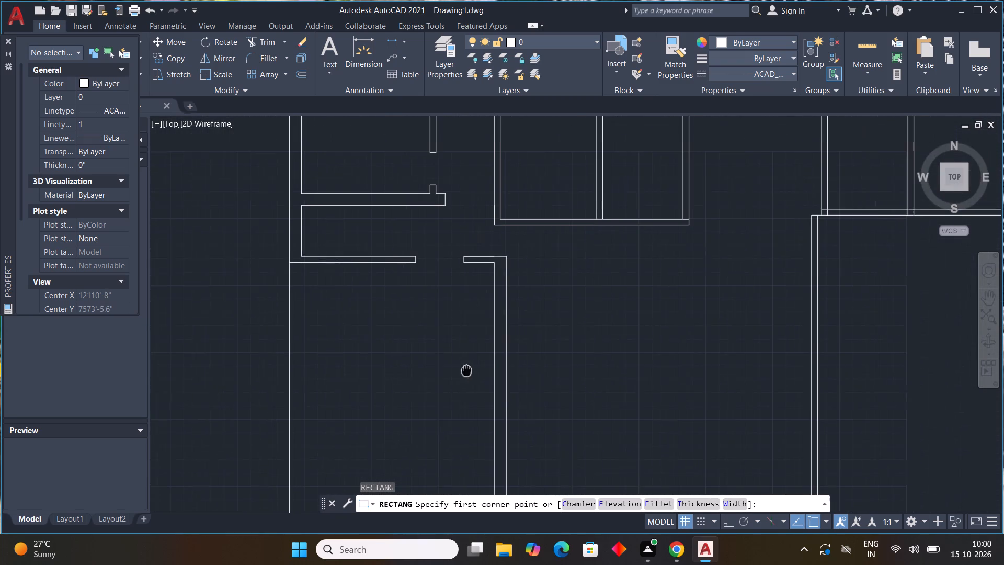
{"action": "middle_click_drag", "start_coordinate": [465, 369], "coordinate": [466, 370]}
{"action": "left_click", "coordinate": [300, 277]}
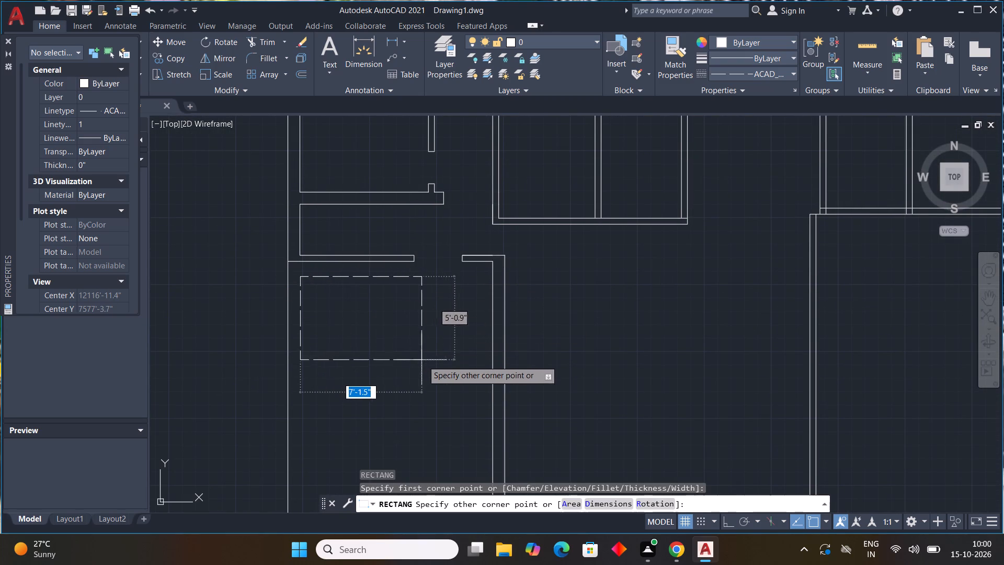
{"action": "left_click", "coordinate": [471, 362]}
Draw a second, slightly taller dashed rectangle about 10'-9" wide near the southwest room's south edge, aligned with the first one's west side.
{"action": "scroll", "coordinate": [534, 389], "scroll_direction": "down", "scroll_amount": 3}
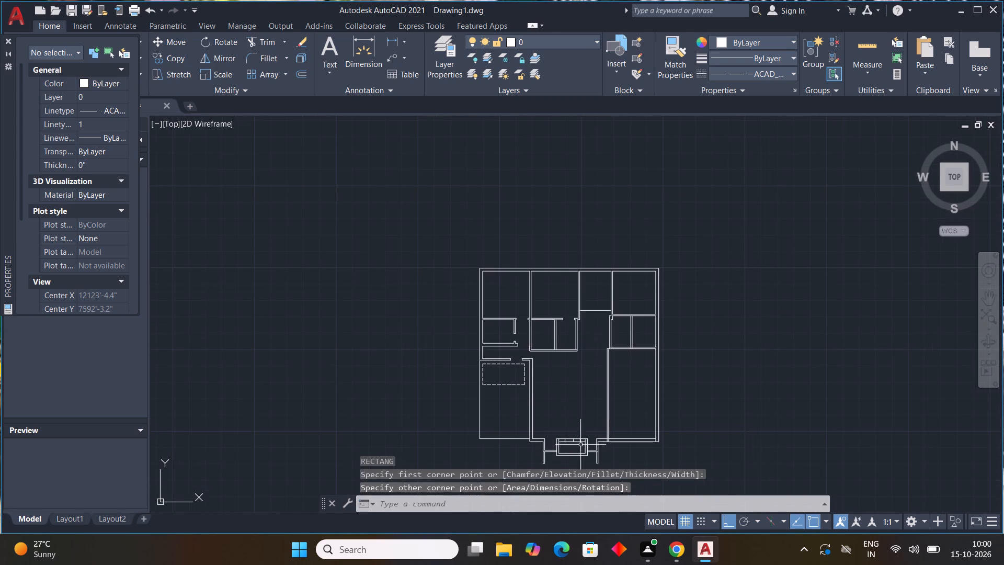
{"action": "middle_click_drag", "start_coordinate": [576, 430], "coordinate": [543, 361]}
{"action": "scroll", "coordinate": [465, 355], "scroll_direction": "up", "scroll_amount": 2}
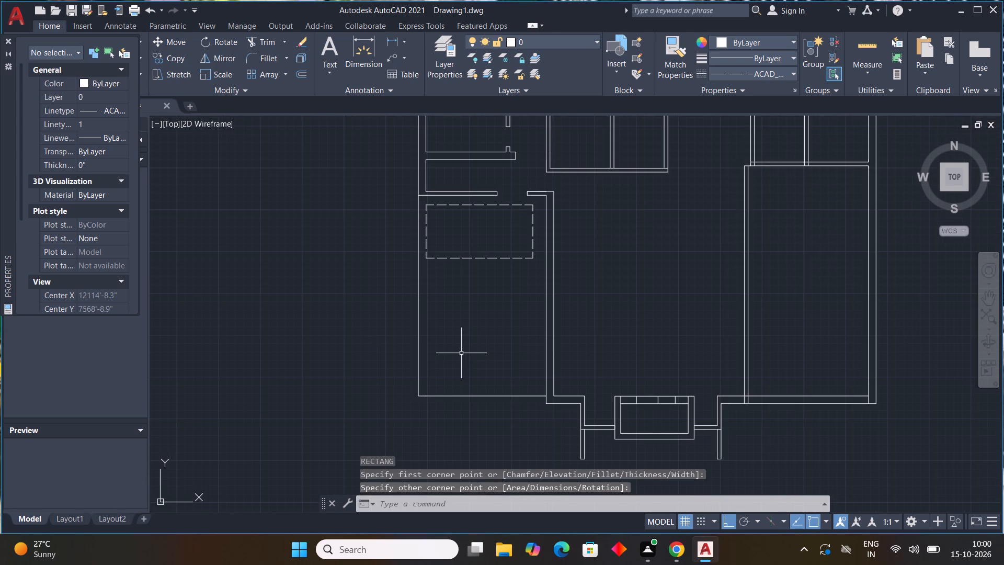
{"action": "key", "text": "space"}
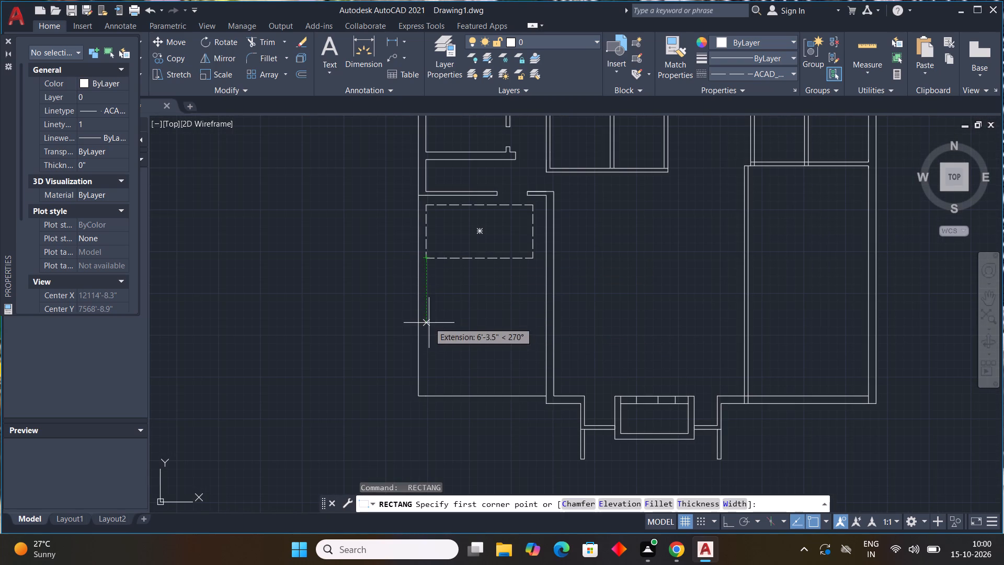
{"action": "left_click", "coordinate": [427, 312]}
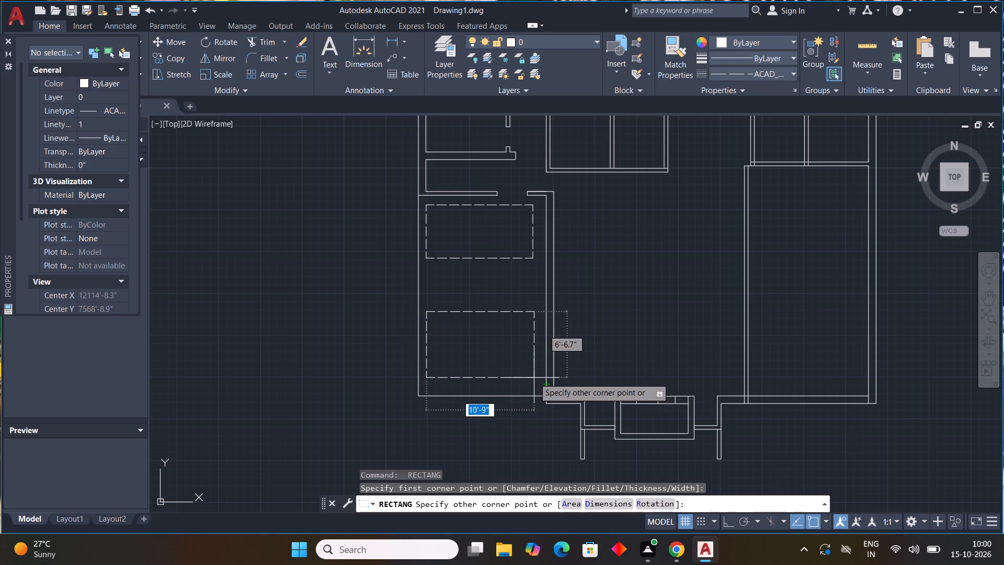
{"action": "left_click", "coordinate": [534, 381]}
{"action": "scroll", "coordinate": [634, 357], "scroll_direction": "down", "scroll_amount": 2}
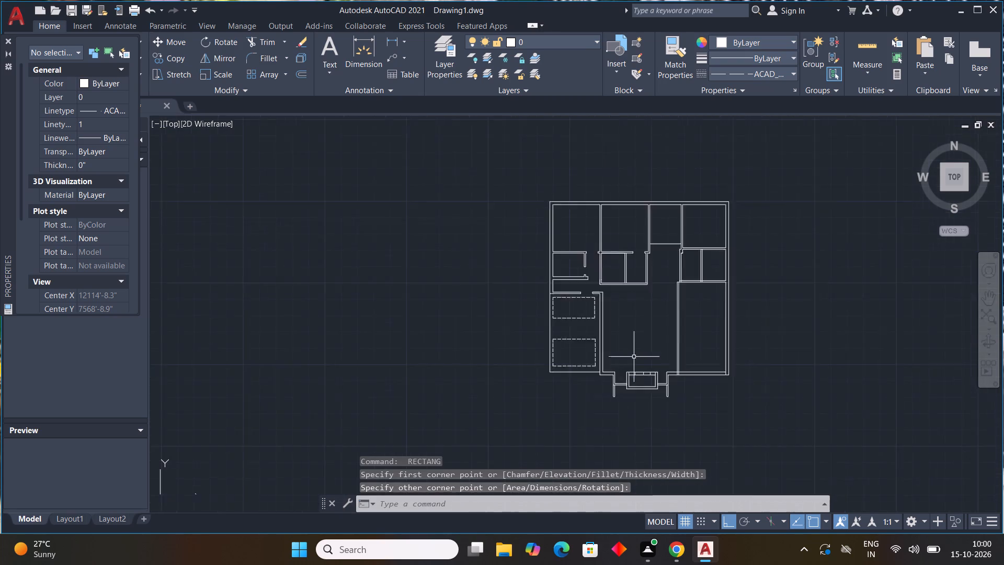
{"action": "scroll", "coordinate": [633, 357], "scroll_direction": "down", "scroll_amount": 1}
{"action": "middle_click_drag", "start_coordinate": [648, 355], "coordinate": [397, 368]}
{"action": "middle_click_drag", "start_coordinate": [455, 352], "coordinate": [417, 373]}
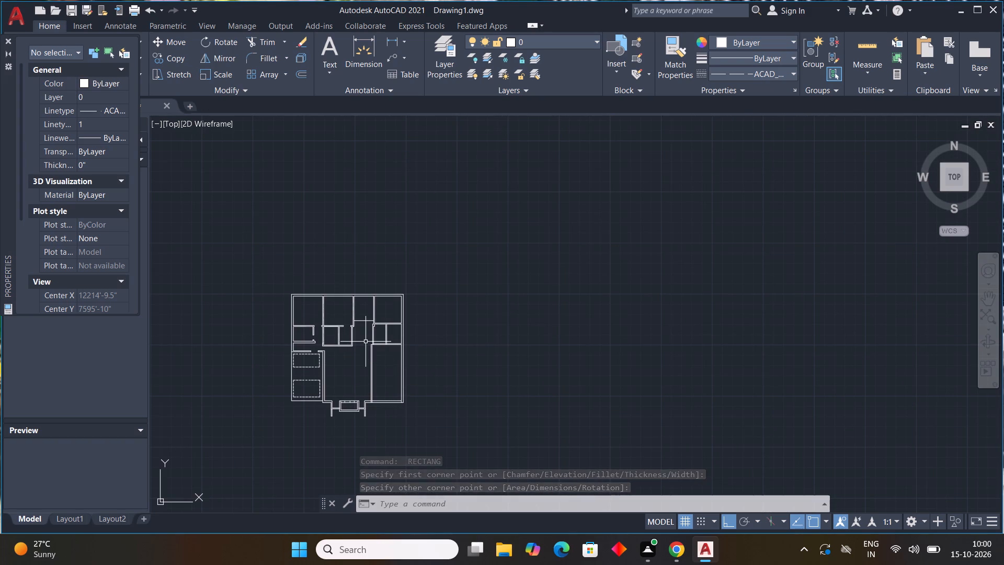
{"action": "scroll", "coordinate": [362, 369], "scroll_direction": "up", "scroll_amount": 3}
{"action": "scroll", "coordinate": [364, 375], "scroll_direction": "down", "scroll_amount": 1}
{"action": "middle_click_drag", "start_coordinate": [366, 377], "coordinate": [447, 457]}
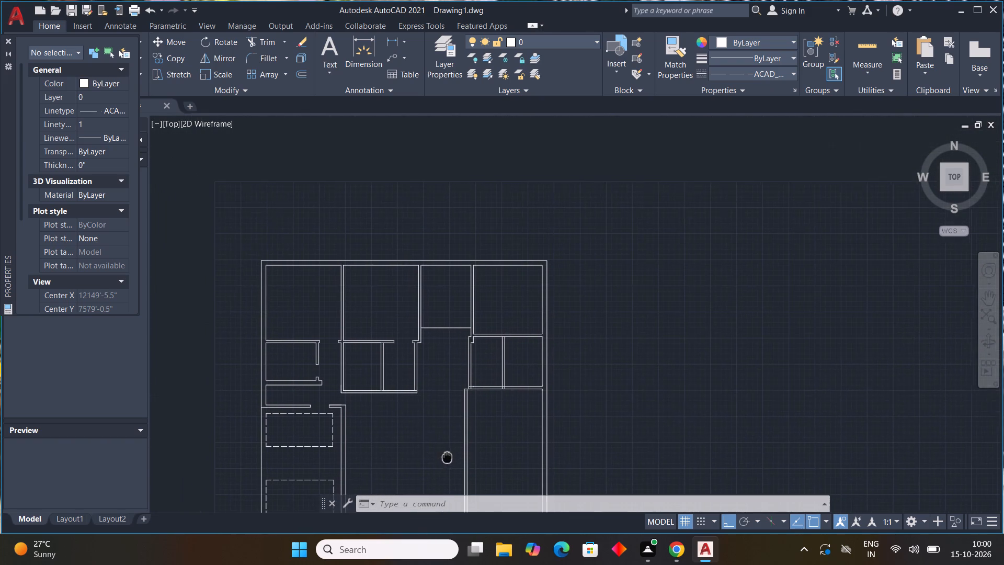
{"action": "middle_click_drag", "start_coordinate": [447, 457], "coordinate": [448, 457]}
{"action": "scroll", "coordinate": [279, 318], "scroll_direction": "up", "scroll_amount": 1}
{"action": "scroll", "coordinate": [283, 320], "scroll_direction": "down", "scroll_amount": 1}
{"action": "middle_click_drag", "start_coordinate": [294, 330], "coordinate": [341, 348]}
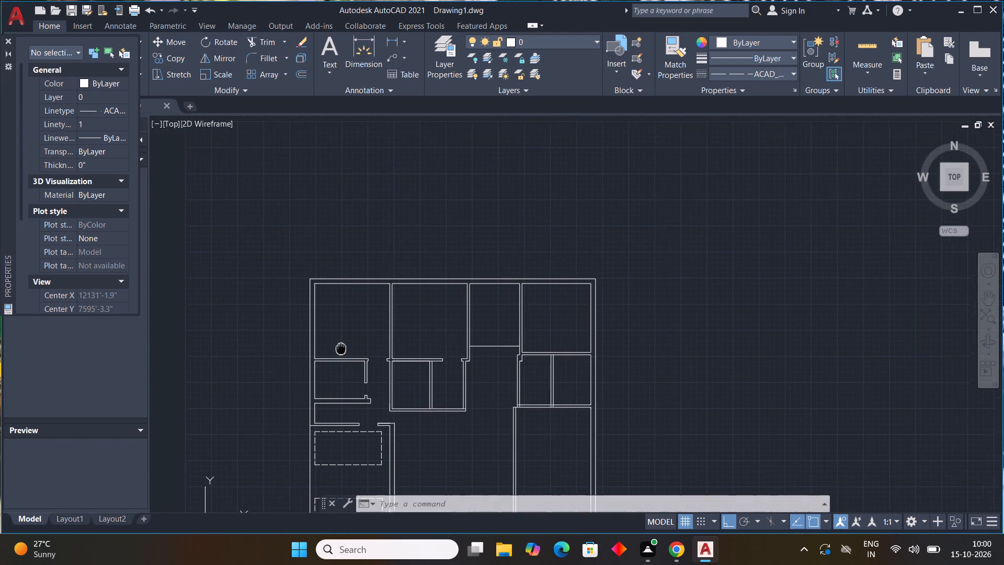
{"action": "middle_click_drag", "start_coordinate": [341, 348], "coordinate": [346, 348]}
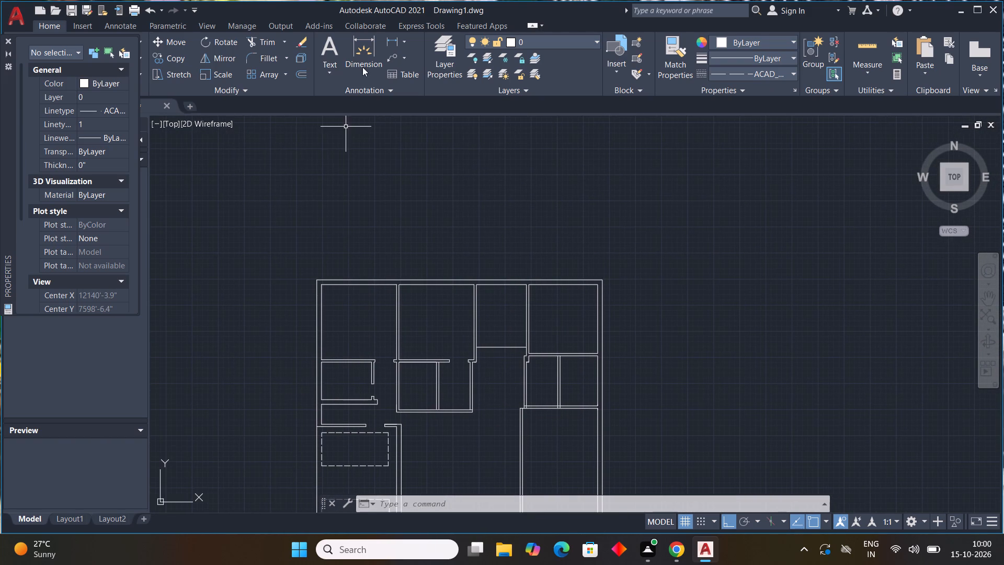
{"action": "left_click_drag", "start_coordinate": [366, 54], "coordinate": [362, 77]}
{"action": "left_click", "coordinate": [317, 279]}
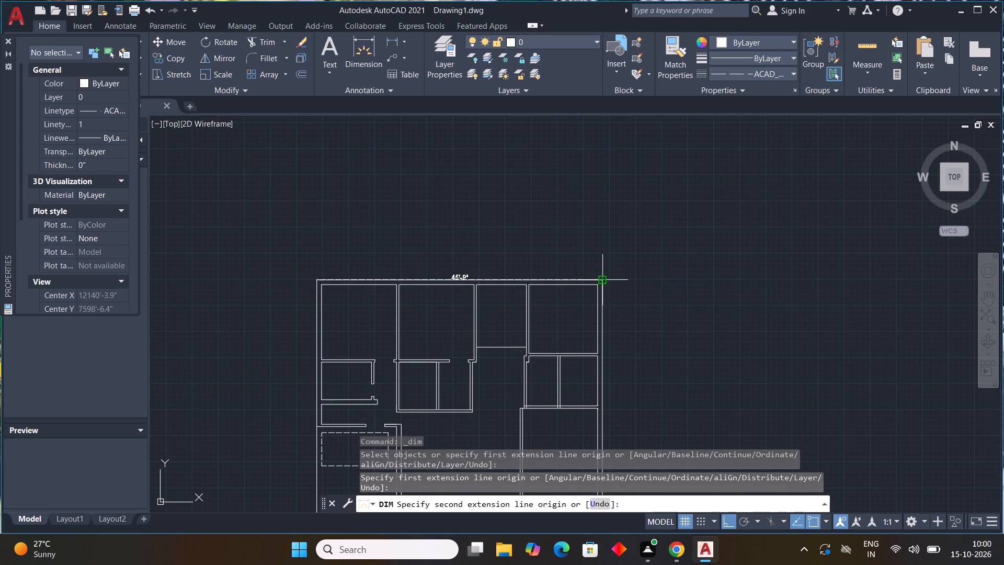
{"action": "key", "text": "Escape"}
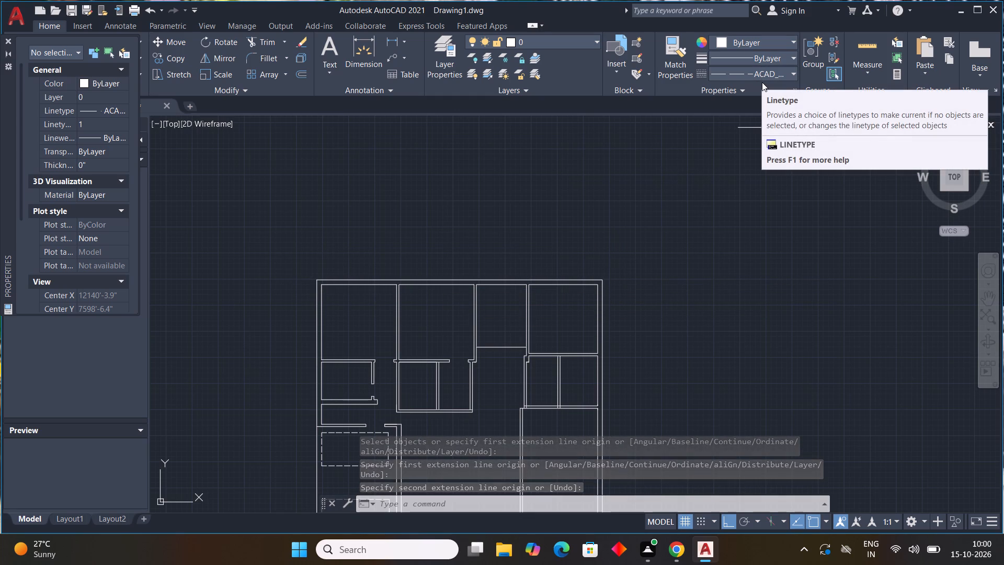
Set the current linetype back to ByLayer.
{"action": "left_click", "coordinate": [762, 82]}
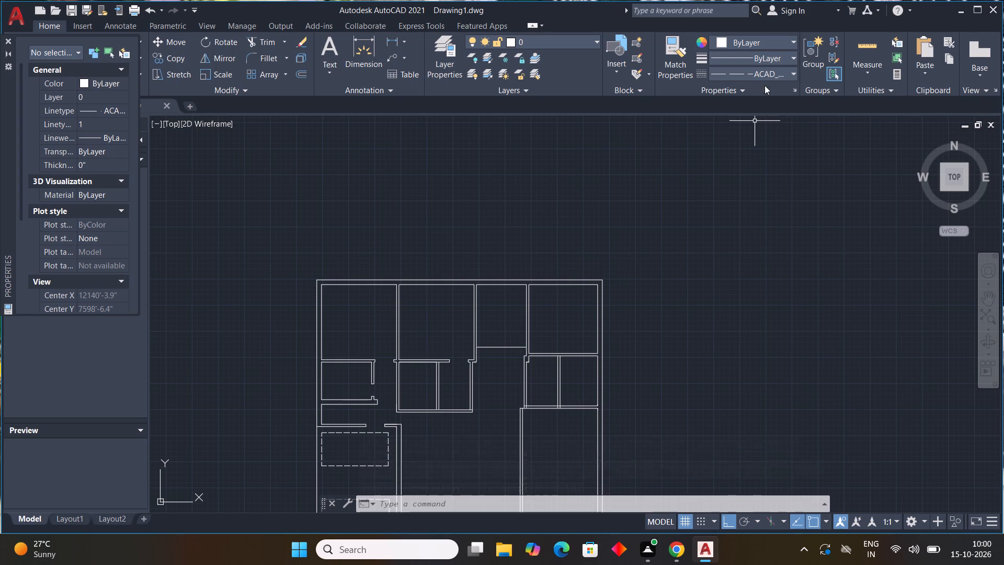
{"action": "left_click", "coordinate": [774, 75]}
{"action": "left_click", "coordinate": [769, 85]}
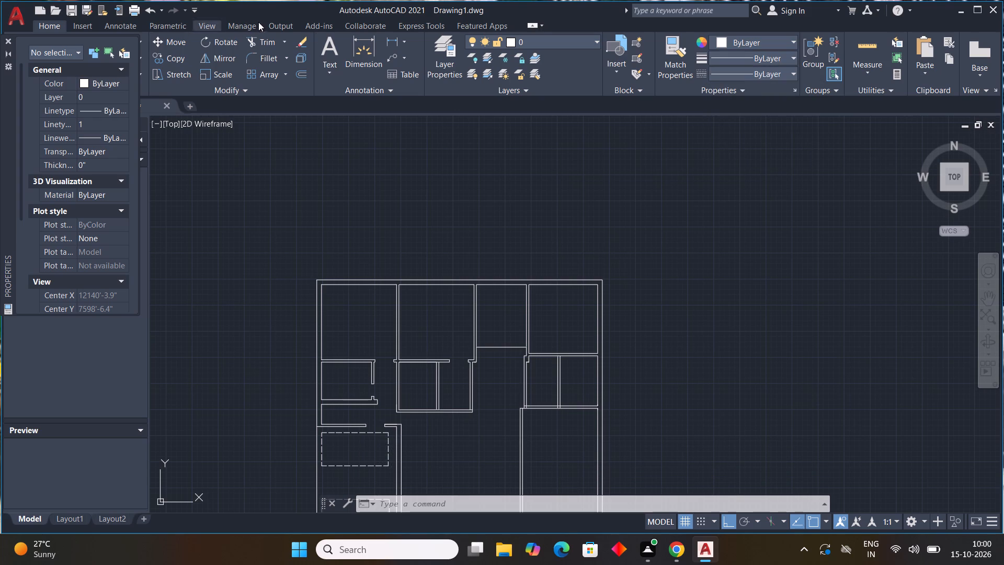
Dimension the building's overall width along the outer north wall, placing the dimension line just north of the plan.
{"action": "left_click", "coordinate": [369, 57]}
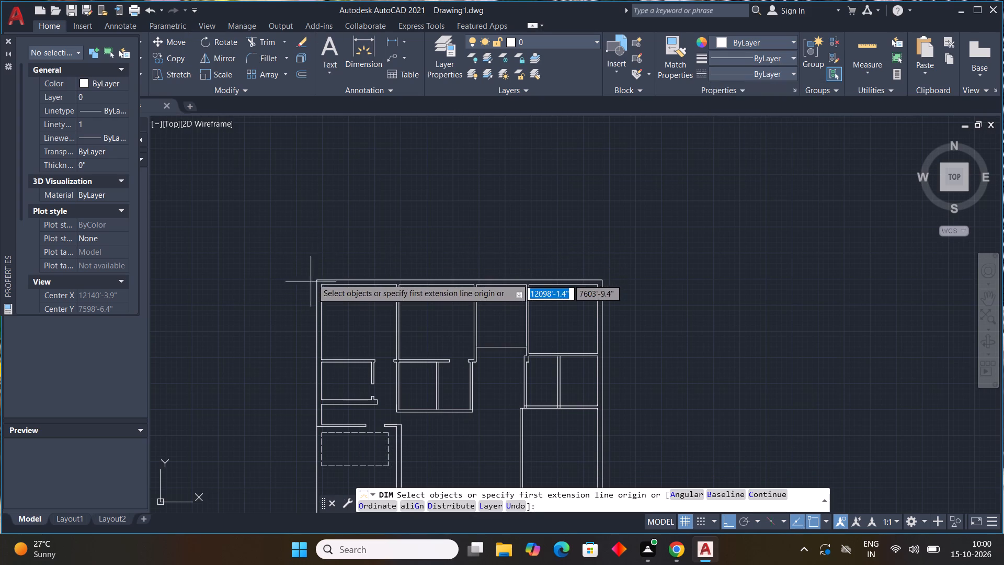
{"action": "left_click", "coordinate": [316, 281]}
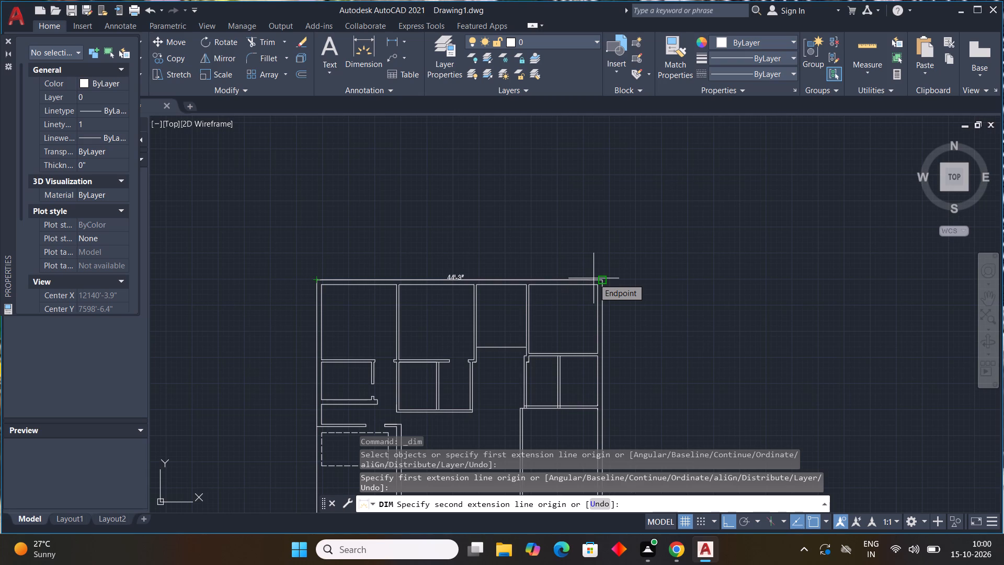
{"action": "scroll", "coordinate": [584, 274], "scroll_direction": "up", "scroll_amount": 3}
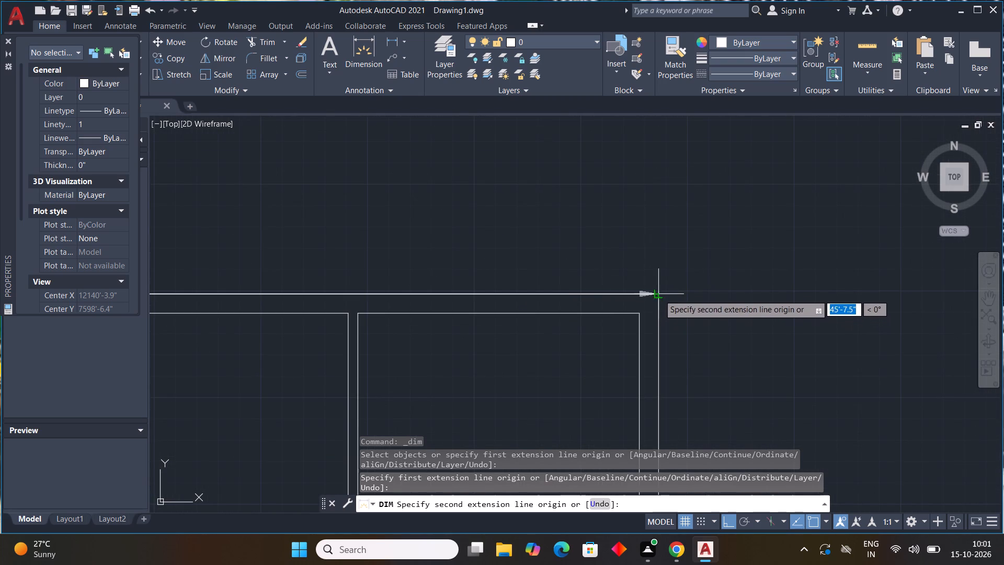
{"action": "left_click", "coordinate": [659, 295]}
{"action": "scroll", "coordinate": [649, 266], "scroll_direction": "down", "scroll_amount": 3}
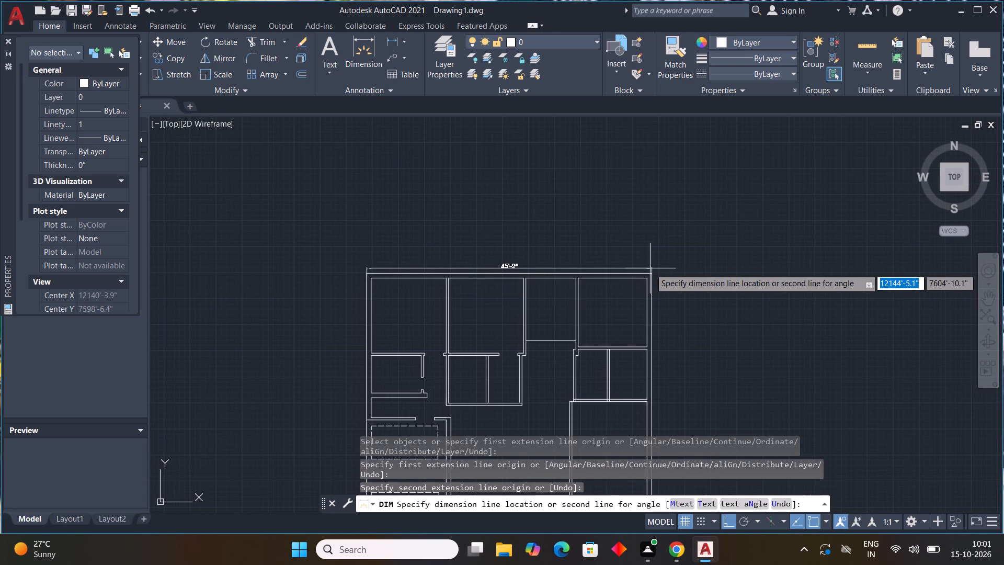
{"action": "left_click", "coordinate": [648, 264]}
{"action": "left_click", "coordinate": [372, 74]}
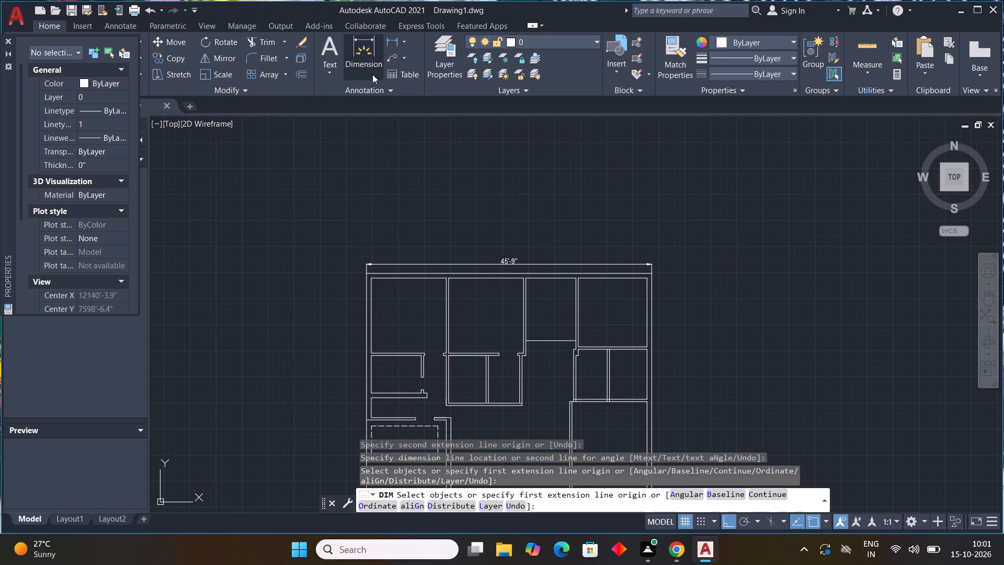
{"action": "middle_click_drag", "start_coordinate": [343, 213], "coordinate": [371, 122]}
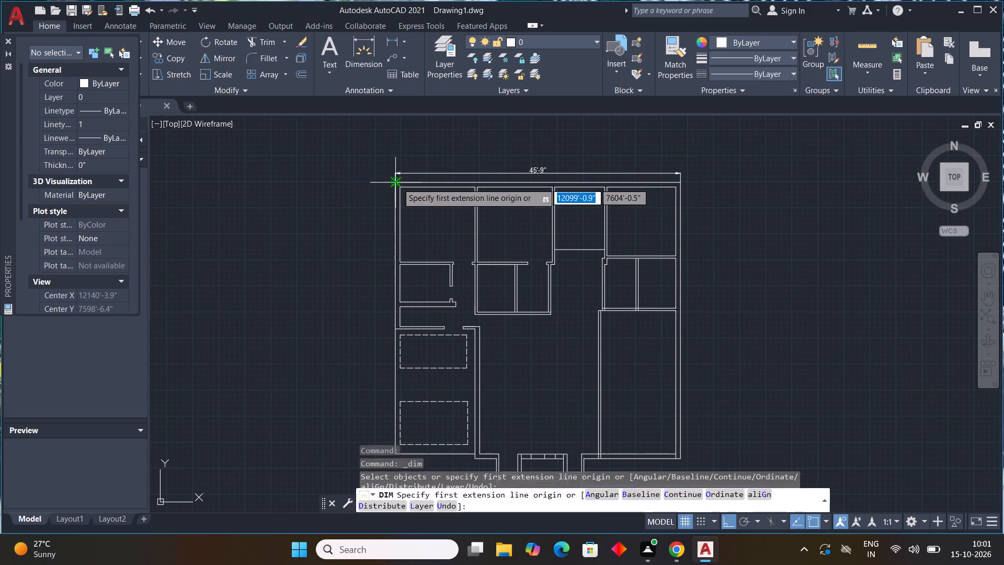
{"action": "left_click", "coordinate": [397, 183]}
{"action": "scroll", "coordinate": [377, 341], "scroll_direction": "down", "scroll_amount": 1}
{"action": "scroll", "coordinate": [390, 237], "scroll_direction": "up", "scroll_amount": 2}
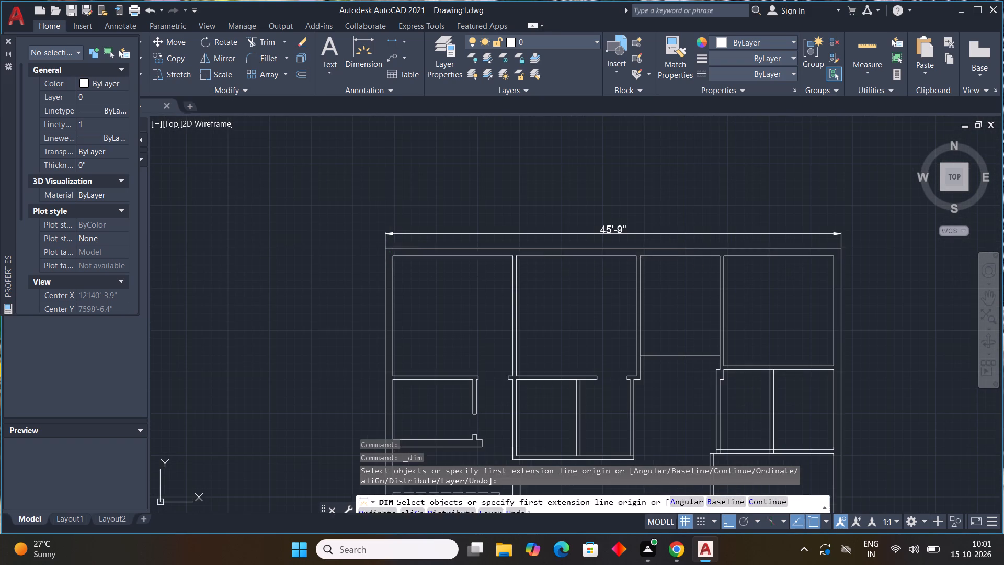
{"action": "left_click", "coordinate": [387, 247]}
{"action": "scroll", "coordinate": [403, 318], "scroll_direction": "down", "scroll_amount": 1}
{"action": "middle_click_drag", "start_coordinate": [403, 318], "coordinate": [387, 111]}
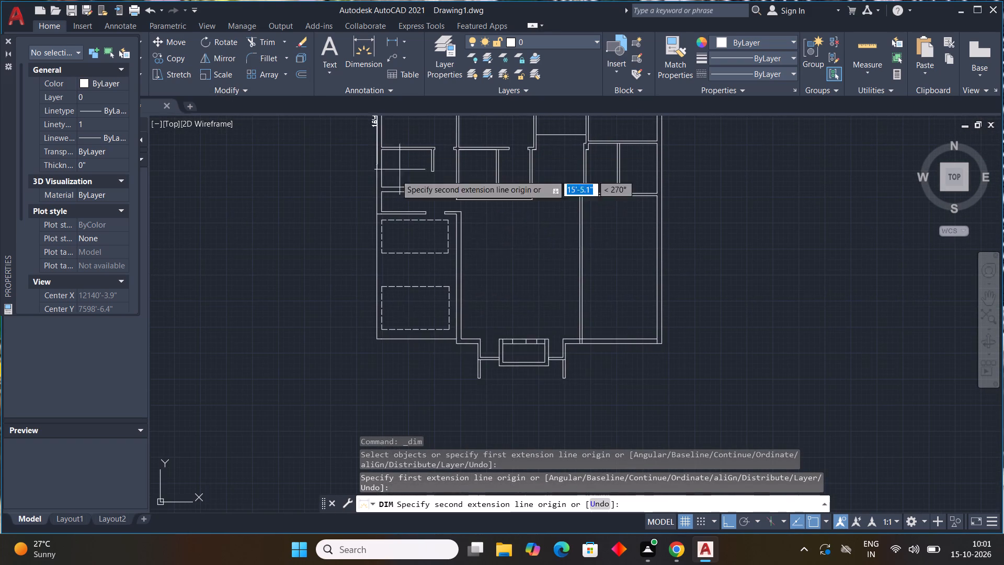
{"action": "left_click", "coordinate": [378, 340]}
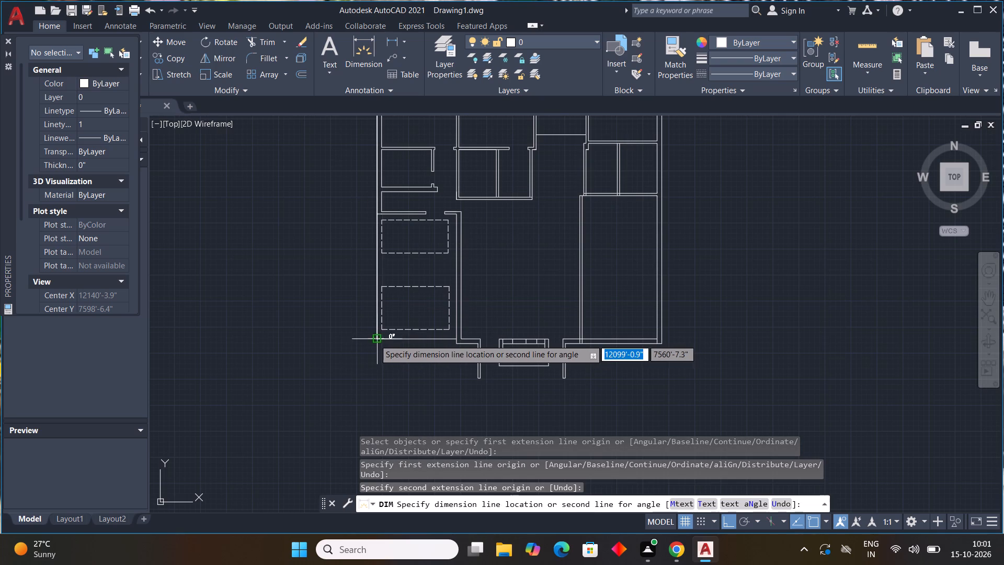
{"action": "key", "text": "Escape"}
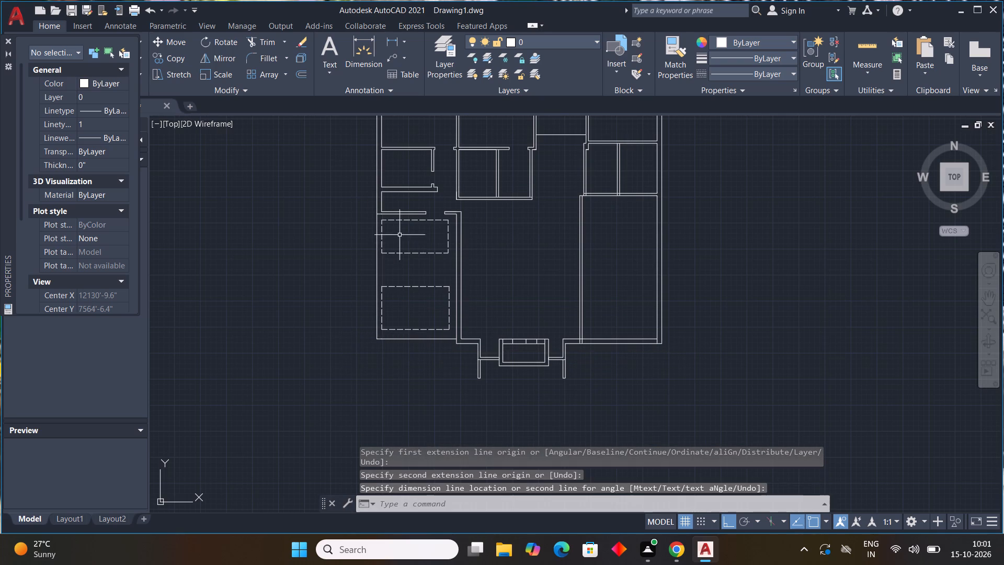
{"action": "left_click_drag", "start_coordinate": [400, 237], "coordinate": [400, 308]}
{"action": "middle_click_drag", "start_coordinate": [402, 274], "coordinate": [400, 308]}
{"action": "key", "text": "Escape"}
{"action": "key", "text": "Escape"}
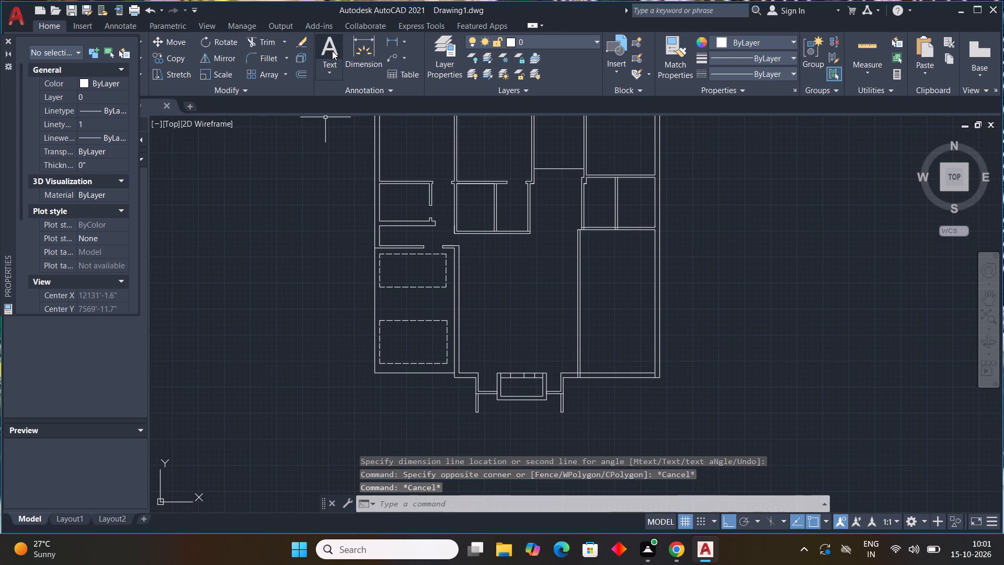
Dimension the outer west wall from the northwest corner to the southwest corner, placing the dimension line just west of the plan.
{"action": "double_click", "coordinate": [352, 60]}
{"action": "middle_click_drag", "start_coordinate": [364, 119], "coordinate": [391, 213]}
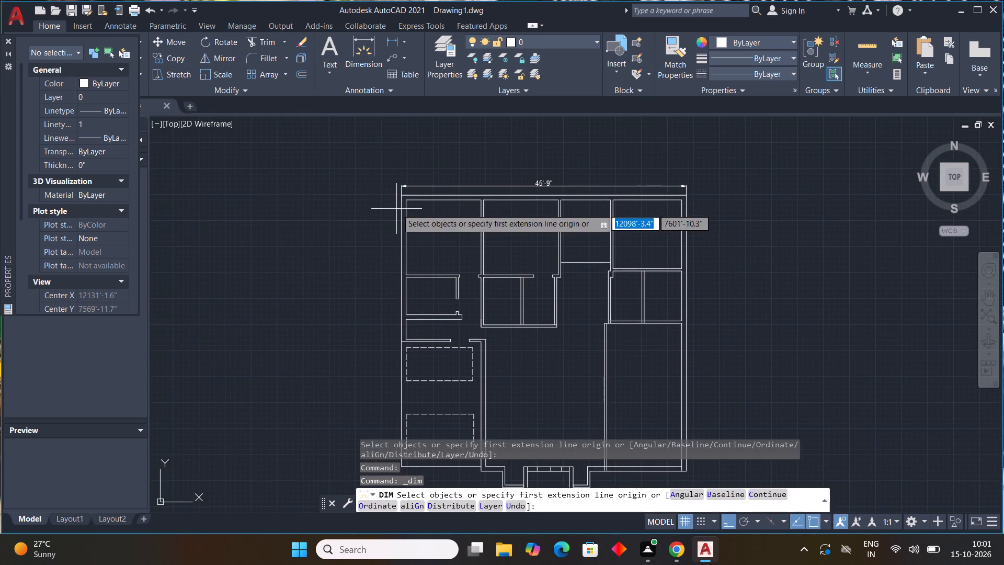
{"action": "scroll", "coordinate": [396, 197], "scroll_direction": "up", "scroll_amount": 3}
{"action": "left_click", "coordinate": [414, 193]}
{"action": "scroll", "coordinate": [299, 256], "scroll_direction": "down", "scroll_amount": 1}
{"action": "middle_click_drag", "start_coordinate": [299, 257], "coordinate": [299, 257]}
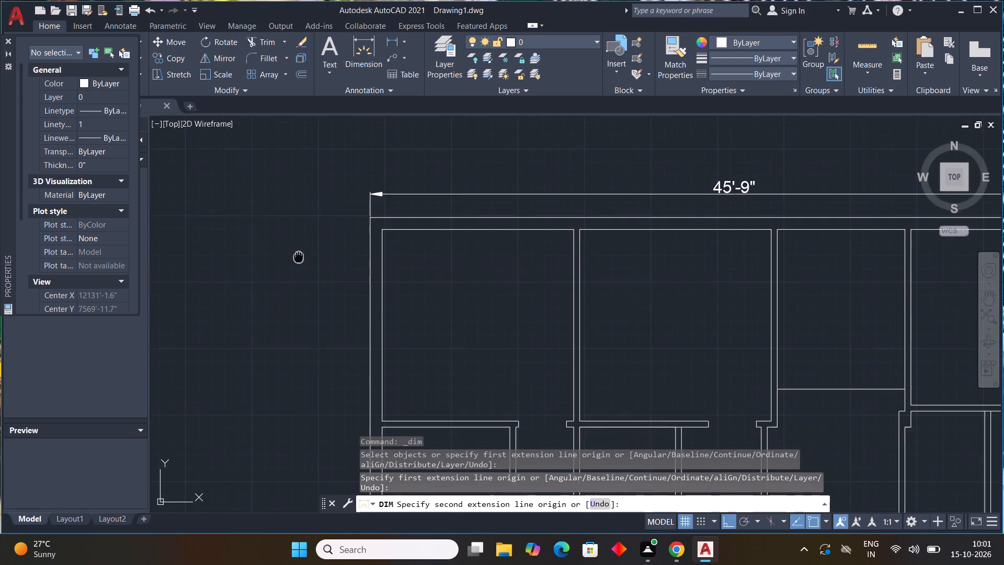
{"action": "middle_click_drag", "start_coordinate": [299, 257], "coordinate": [289, 84]}
{"action": "scroll", "coordinate": [313, 190], "scroll_direction": "down", "scroll_amount": 4}
{"action": "scroll", "coordinate": [338, 306], "scroll_direction": "up", "scroll_amount": 4}
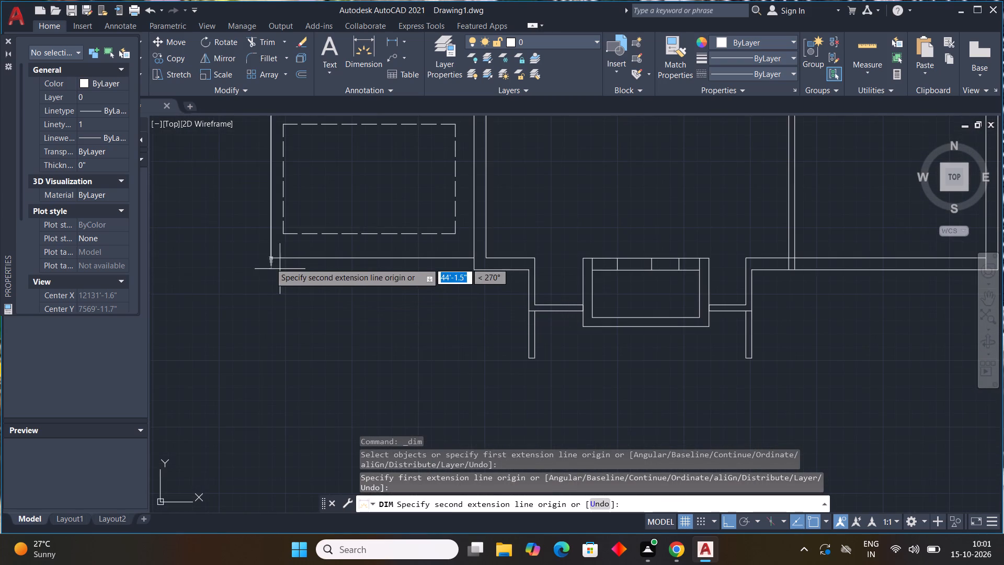
{"action": "left_click", "coordinate": [270, 258]}
{"action": "middle_click_drag", "start_coordinate": [217, 274], "coordinate": [277, 333]}
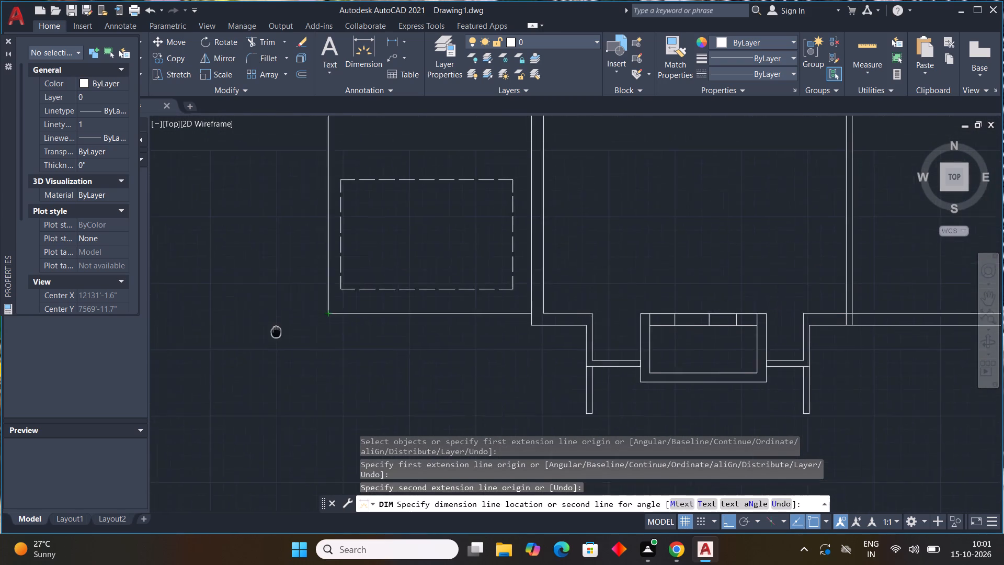
{"action": "middle_click_drag", "start_coordinate": [277, 333], "coordinate": [305, 386]}
{"action": "scroll", "coordinate": [306, 387], "scroll_direction": "down", "scroll_amount": 4}
{"action": "scroll", "coordinate": [318, 382], "scroll_direction": "up", "scroll_amount": 1}
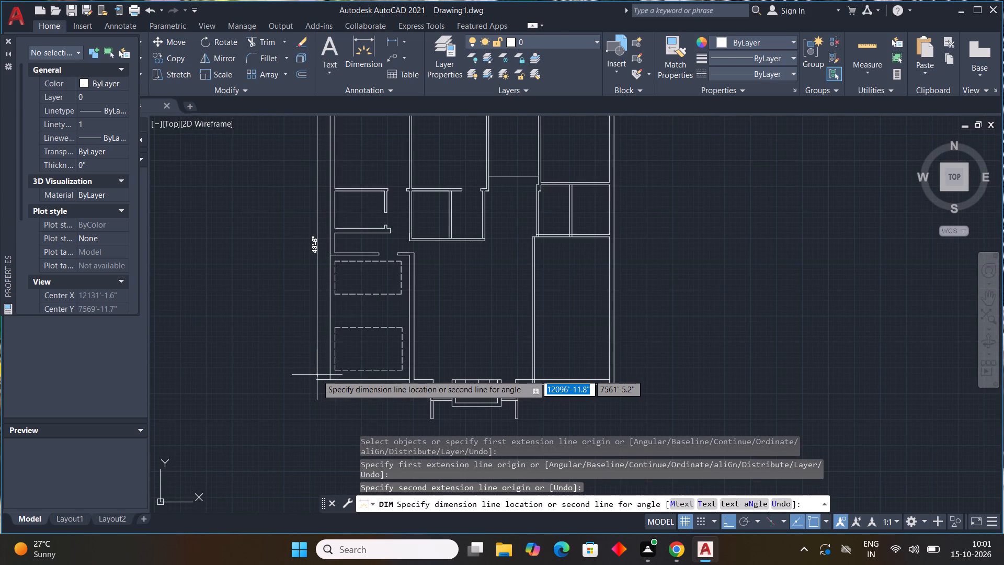
{"action": "left_click", "coordinate": [318, 375]}
{"action": "middle_click_drag", "start_coordinate": [393, 298], "coordinate": [407, 396]}
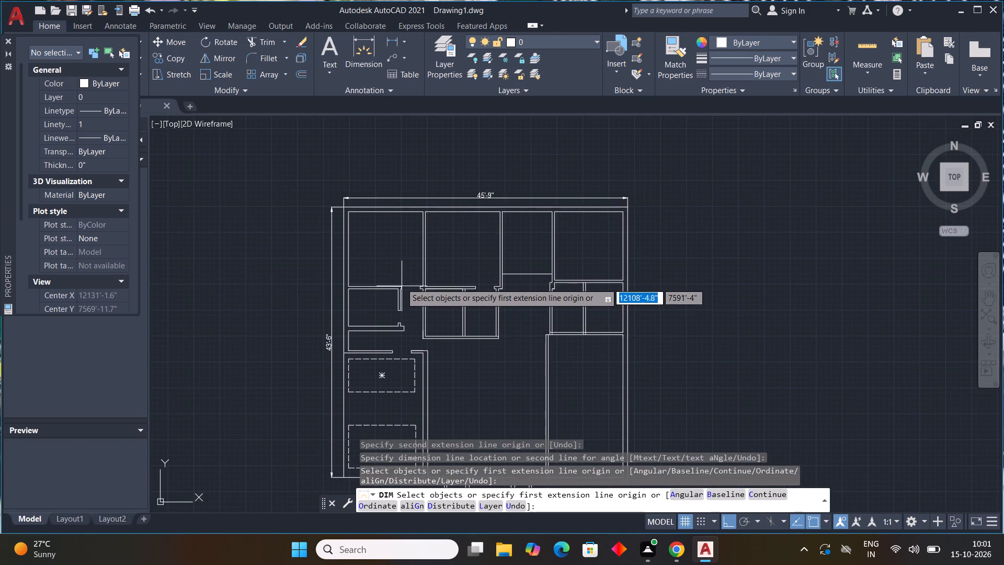
{"action": "scroll", "coordinate": [401, 267], "scroll_direction": "up", "scroll_amount": 1}
{"action": "key", "text": "Escape"}
{"action": "key", "text": "Escape"}
{"action": "key", "text": "Escape"}
{"action": "key", "text": "Escape"}
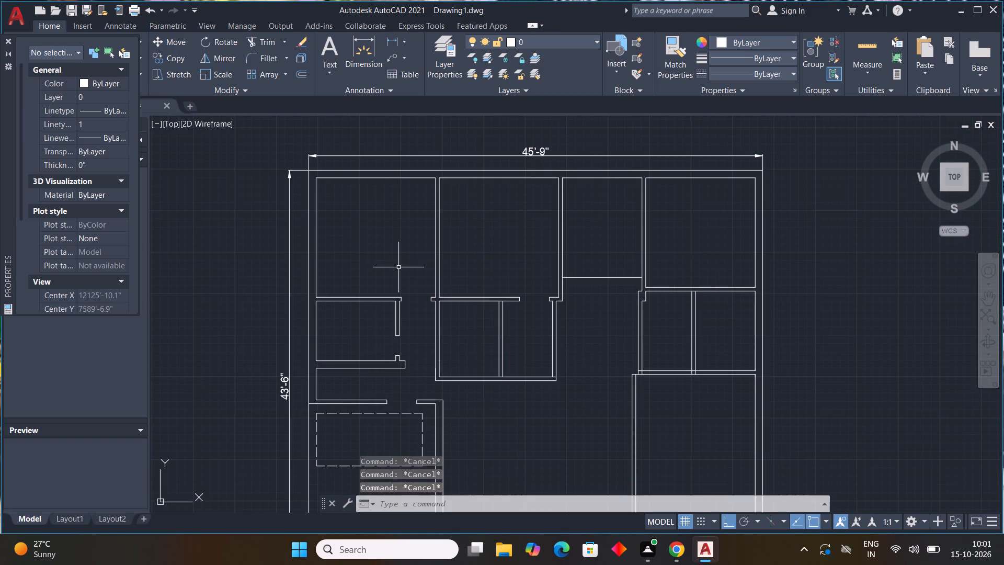
{"action": "key", "text": "Escape"}
{"action": "key", "text": "Escape"}
{"action": "key", "text": "Escape"}
{"action": "key", "text": "Escape"}
Draw a short line across the east wall of the central subdivided room block, just north of its southeast corner.
{"action": "middle_click_drag", "start_coordinate": [403, 274], "coordinate": [389, 365]}
{"action": "middle_click", "coordinate": [389, 365]}
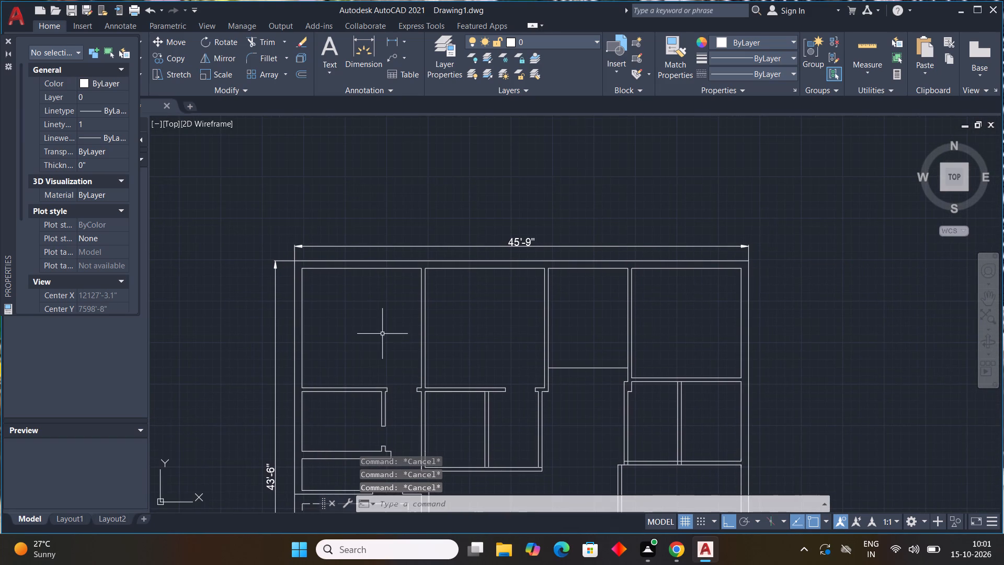
{"action": "scroll", "coordinate": [339, 281], "scroll_direction": "up", "scroll_amount": 2}
{"action": "scroll", "coordinate": [339, 281], "scroll_direction": "down", "scroll_amount": 1}
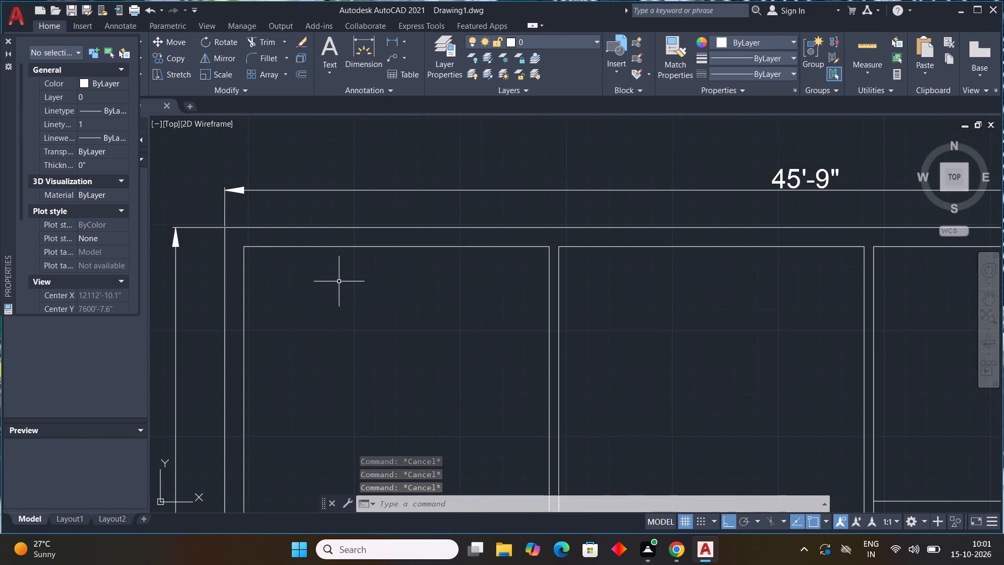
{"action": "scroll", "coordinate": [339, 281], "scroll_direction": "down", "scroll_amount": 2}
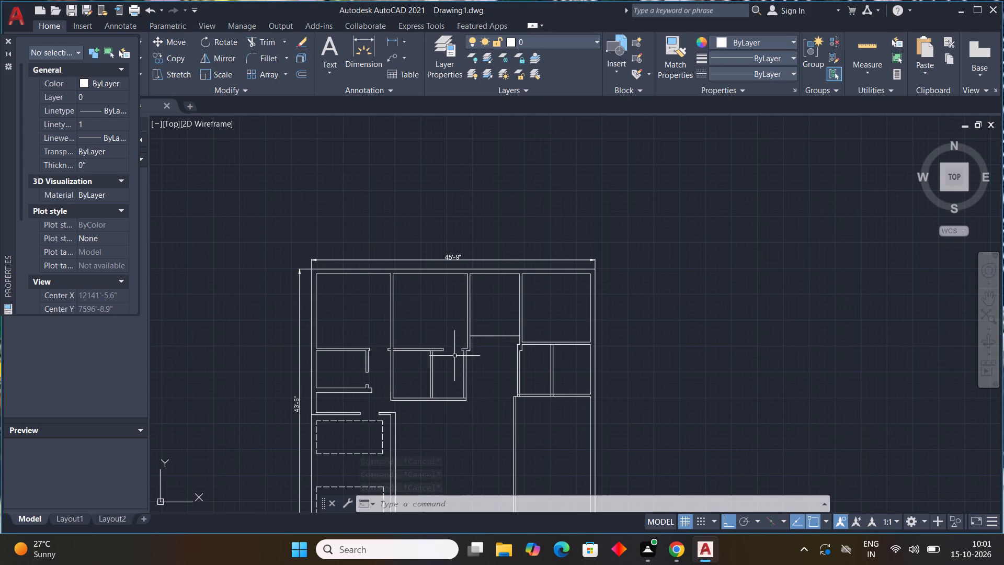
{"action": "key", "text": "l"}
{"action": "key", "text": "space"}
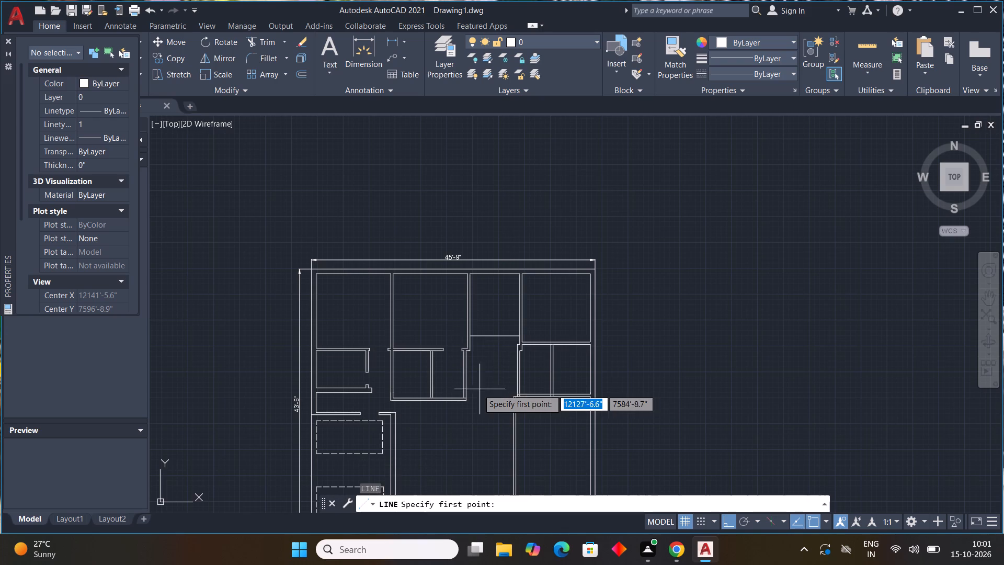
{"action": "scroll", "coordinate": [480, 398], "scroll_direction": "up", "scroll_amount": 3}
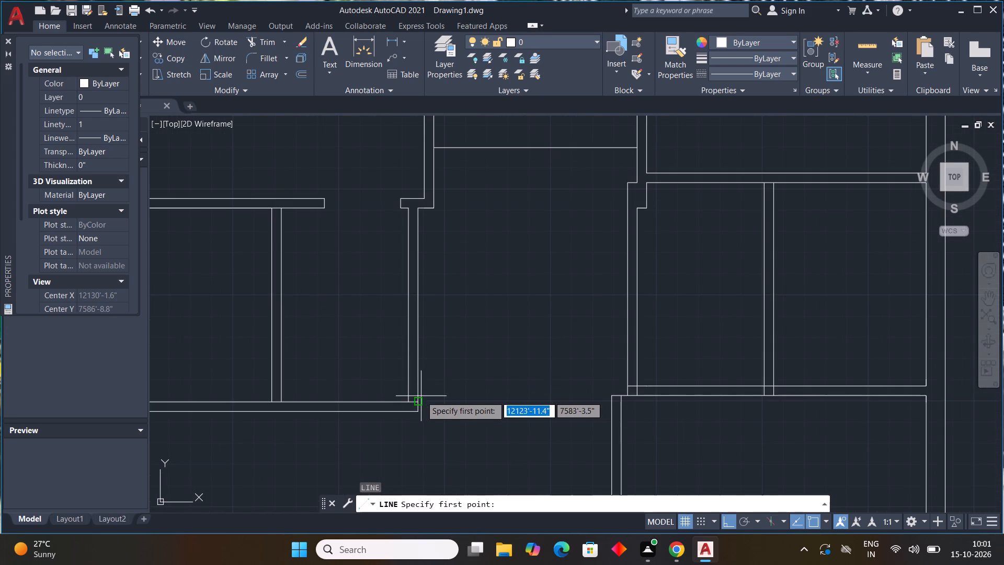
{"action": "left_click", "coordinate": [409, 387]}
{"action": "left_click", "coordinate": [418, 388]}
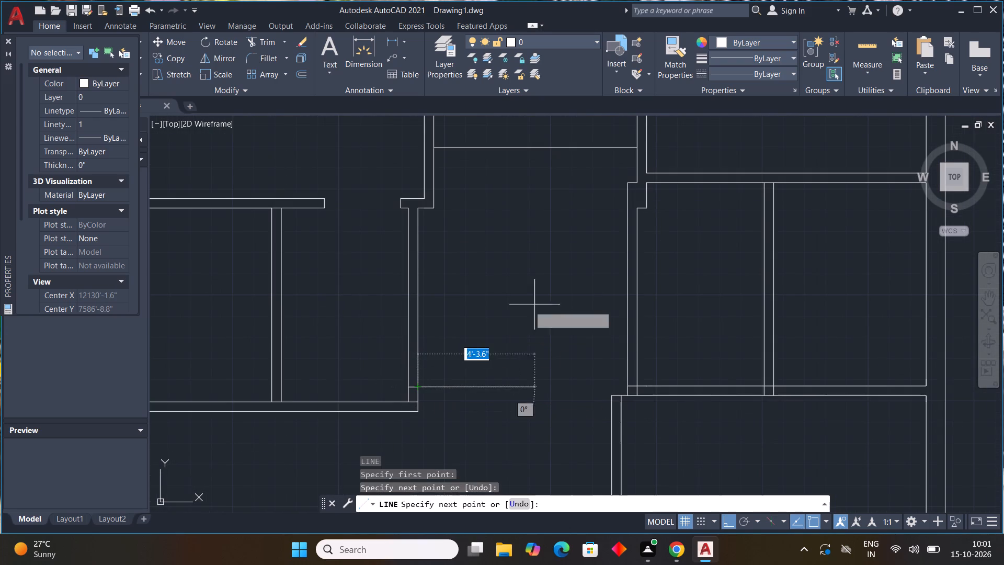
{"action": "key", "text": "Escape"}
Offset the short line across the central block's east wall 2' to the north.
{"action": "type", "text": "off"}
{"action": "key", "text": "space"}
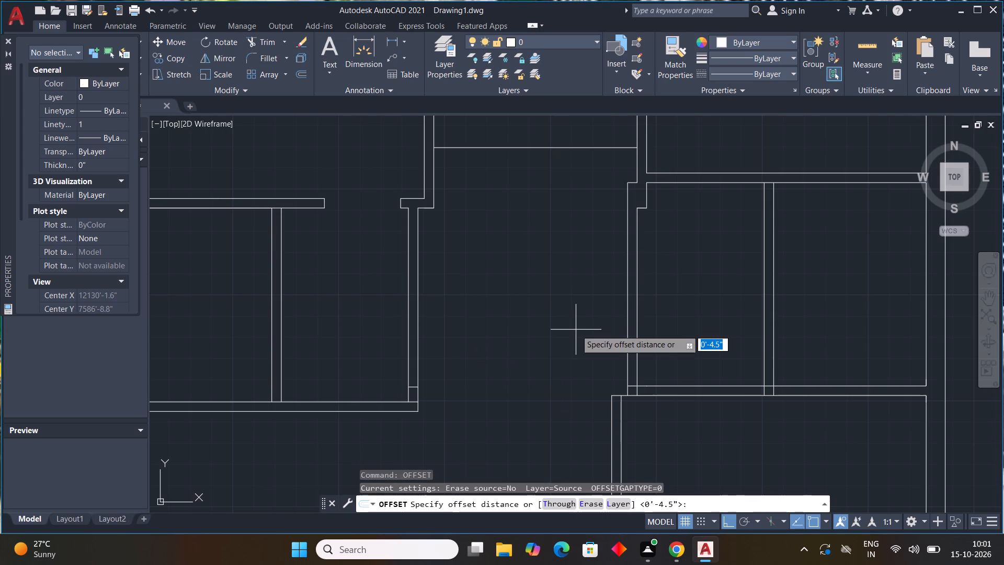
{"action": "type", "text": "2'"}
{"action": "key", "text": "Return"}
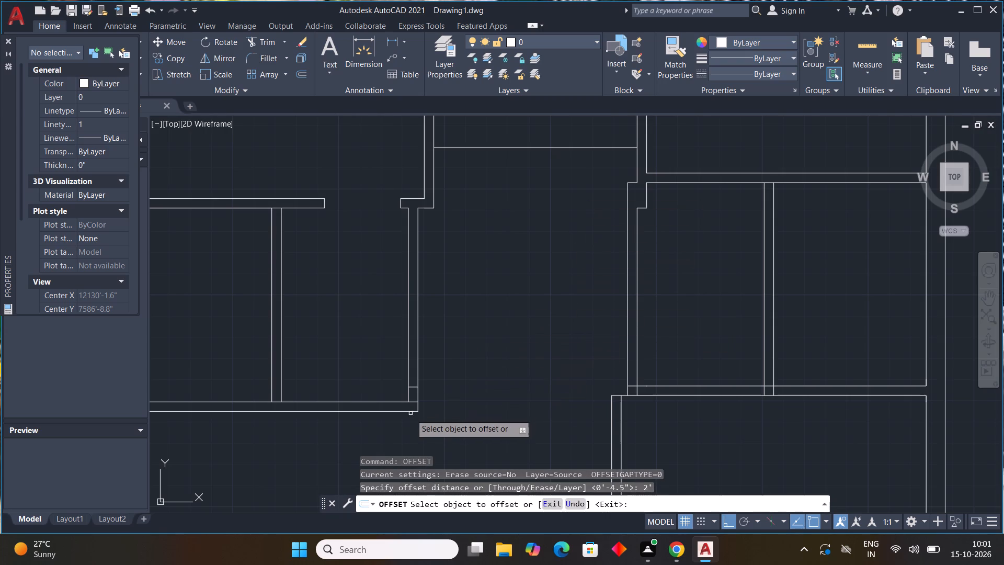
{"action": "scroll", "coordinate": [413, 399], "scroll_direction": "up", "scroll_amount": 3}
{"action": "left_click_drag", "start_coordinate": [417, 376], "coordinate": [418, 314]}
{"action": "left_click", "coordinate": [412, 251]}
{"action": "key", "text": "Escape"}
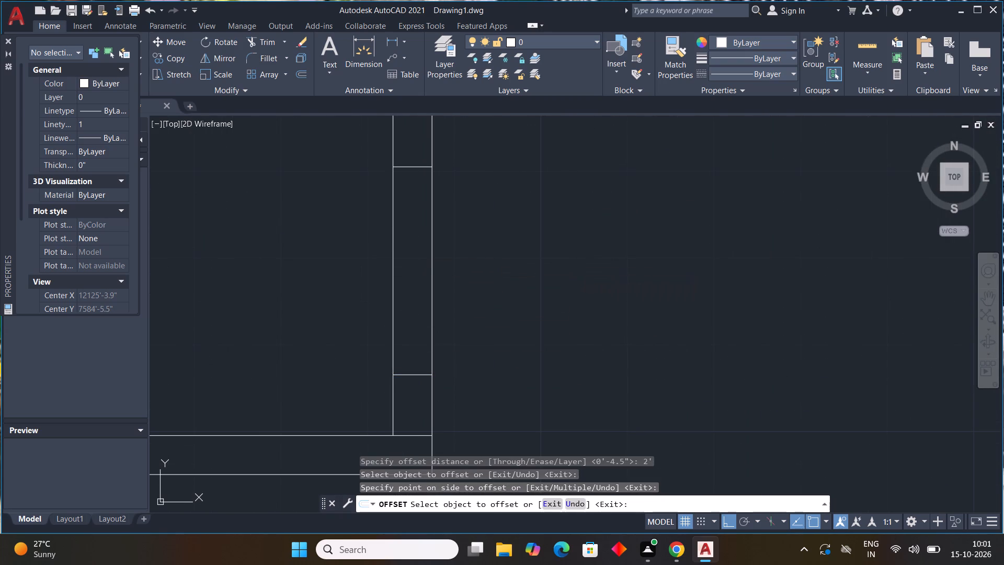
Trim the east wall's lines between the two short cross lines to form an opening, and trim the leftover line at the wall's southeast corner.
{"action": "type", "text": "tr"}
{"action": "key", "text": "space"}
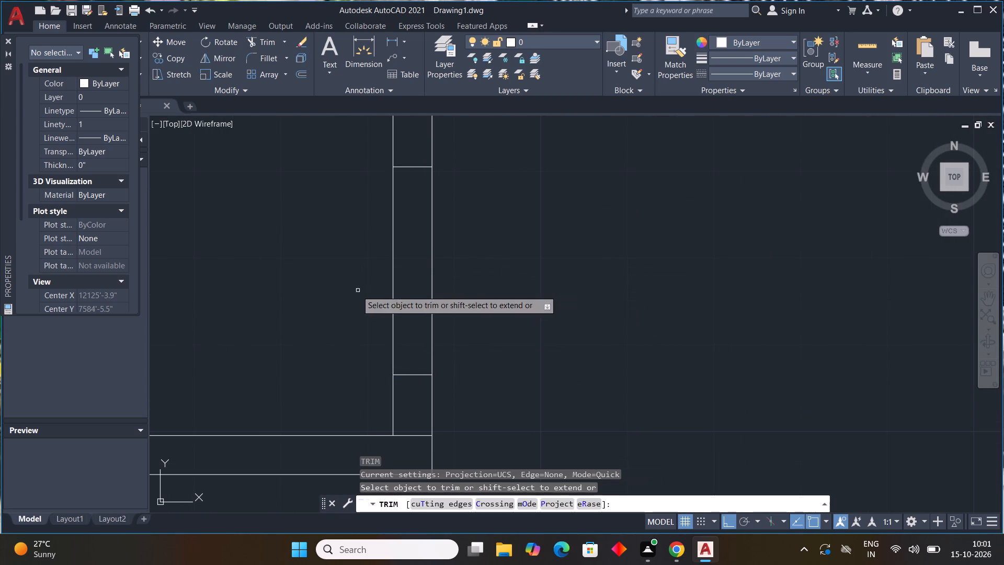
{"action": "left_click_drag", "start_coordinate": [357, 290], "coordinate": [523, 290]}
{"action": "left_click_drag", "start_coordinate": [414, 430], "coordinate": [413, 439]}
{"action": "scroll", "coordinate": [667, 394], "scroll_direction": "down", "scroll_amount": 4}
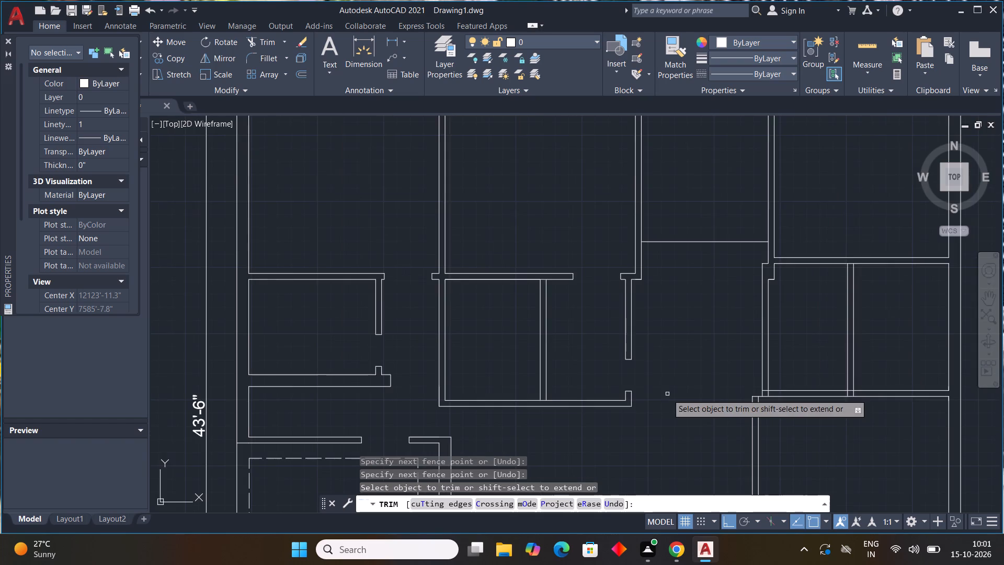
{"action": "scroll", "coordinate": [671, 389], "scroll_direction": "up", "scroll_amount": 1}
{"action": "middle_click_drag", "start_coordinate": [671, 389], "coordinate": [644, 382]}
{"action": "key", "text": "Escape"}
{"action": "key", "text": "Escape"}
{"action": "key", "text": "Escape"}
{"action": "key", "text": "Escape"}
{"action": "key", "text": "Escape"}
{"action": "key", "text": "Escape"}
{"action": "key", "text": "Escape"}
{"action": "key", "text": "Escape"}
{"action": "key", "text": "Escape"}
{"action": "key", "text": "Escape"}
{"action": "key", "text": "Escape"}
{"action": "key", "text": "Escape"}
{"action": "key", "text": "Escape"}
{"action": "key", "text": "Escape"}
{"action": "key", "text": "Escape"}
{"action": "key", "text": "Escape"}
{"action": "key", "text": "Escape"}
{"action": "key", "text": "Escape"}
{"action": "key", "text": "Escape"}
{"action": "key", "text": "Escape"}
{"action": "key", "text": "Escape"}
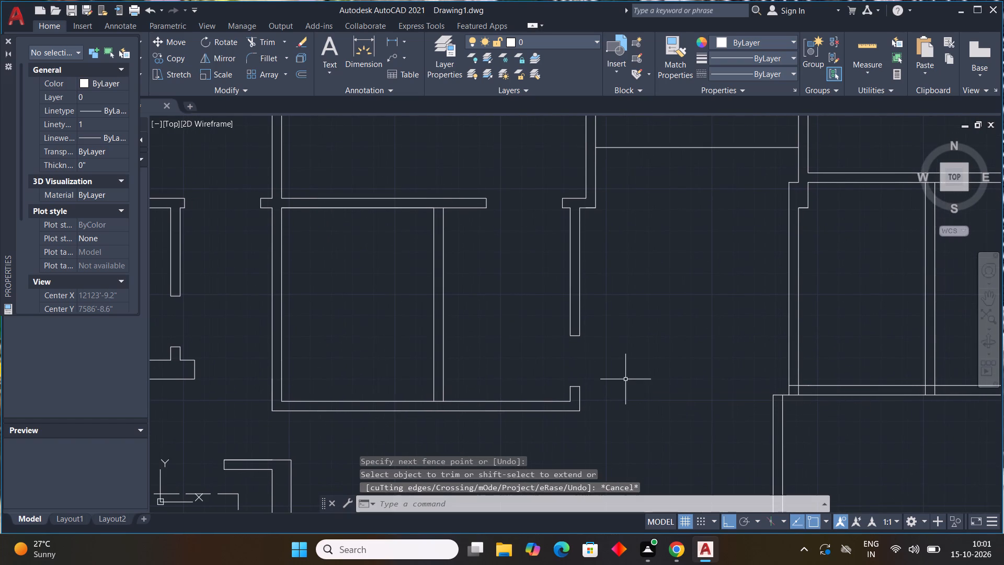
Offset the north wall's inner line in the narrow bay west of the northeast room 3' to the south.
{"action": "middle_click_drag", "start_coordinate": [601, 372], "coordinate": [395, 413]}
{"action": "scroll", "coordinate": [600, 372], "scroll_direction": "down", "scroll_amount": 1}
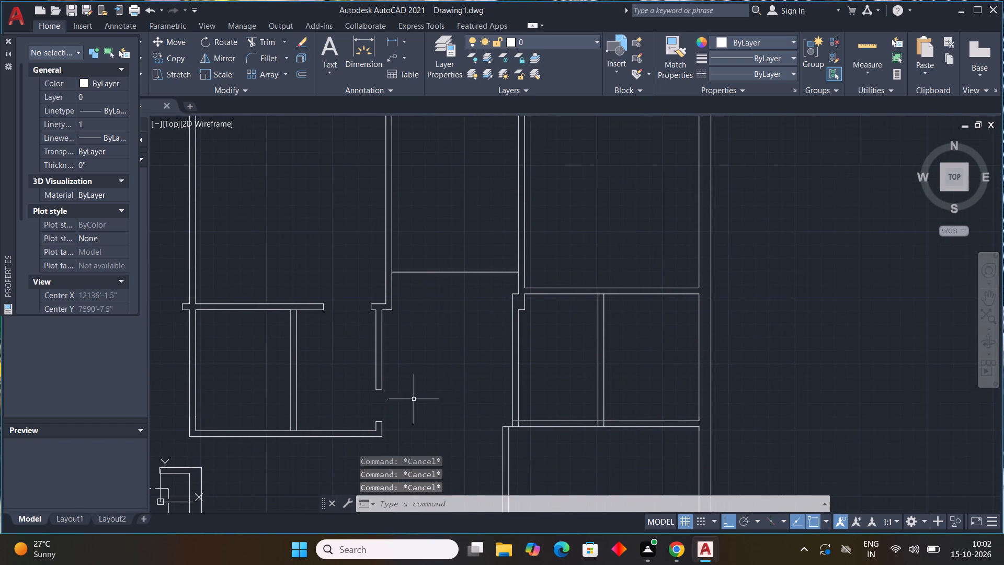
{"action": "middle_click_drag", "start_coordinate": [473, 352], "coordinate": [458, 444]}
{"action": "type", "text": "off"}
{"action": "key", "text": "space"}
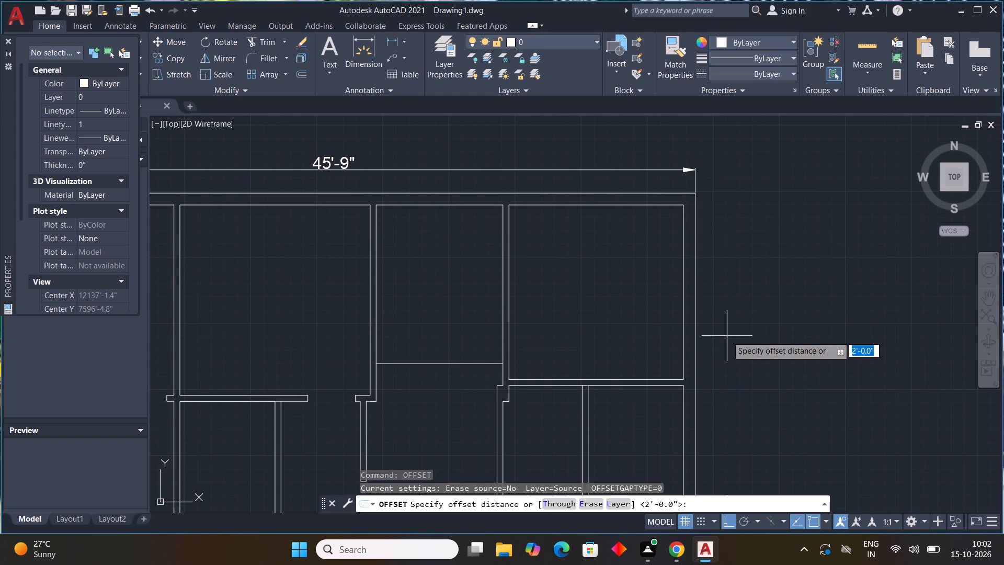
{"action": "type", "text": "3'"}
{"action": "key", "text": "Return"}
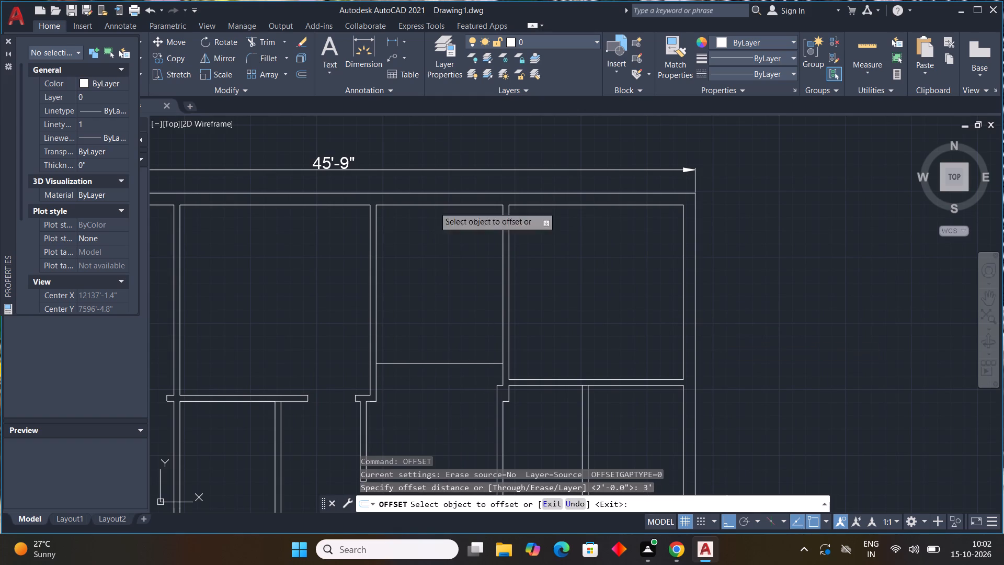
{"action": "left_click", "coordinate": [422, 205]}
{"action": "left_click", "coordinate": [422, 233]}
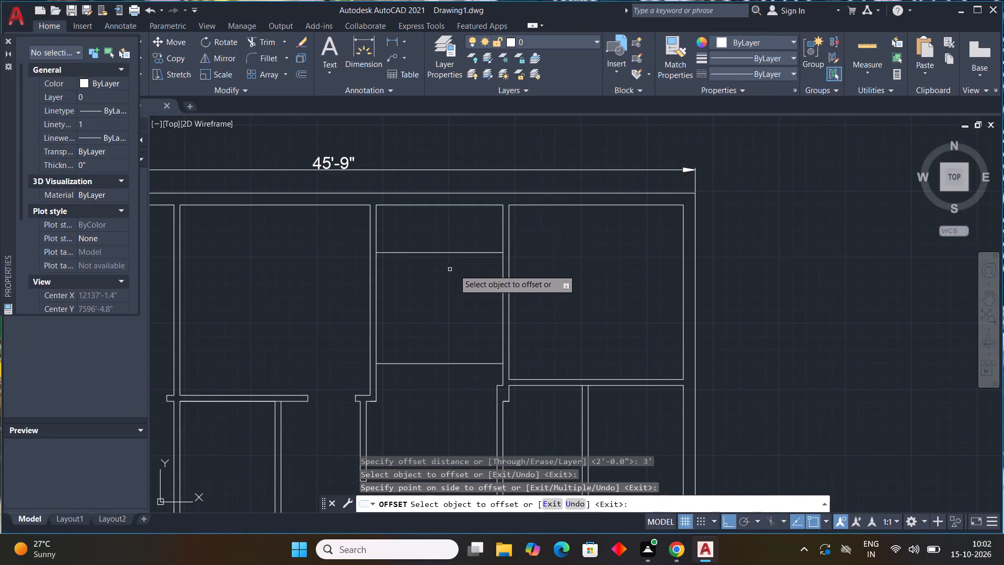
{"action": "key", "text": "Escape"}
Offset the stair bay's new cross line southward repeatedly at 1' spacing to make six more tread lines.
{"action": "key", "text": "space"}
{"action": "type", "text": "1'"}
{"action": "key", "text": "Return"}
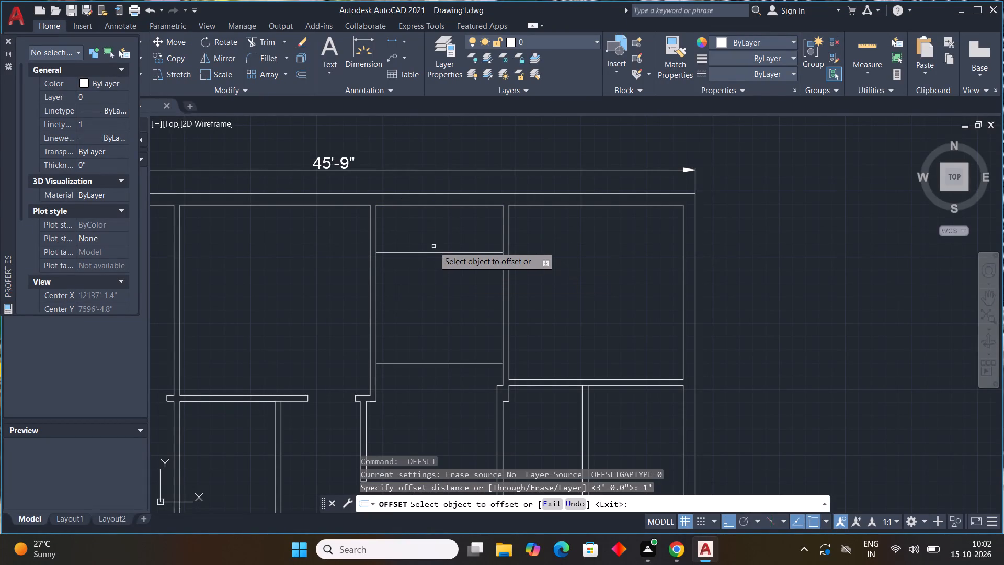
{"action": "left_click_drag", "start_coordinate": [437, 253], "coordinate": [439, 267]}
{"action": "left_click", "coordinate": [438, 278]}
{"action": "left_click", "coordinate": [438, 269]}
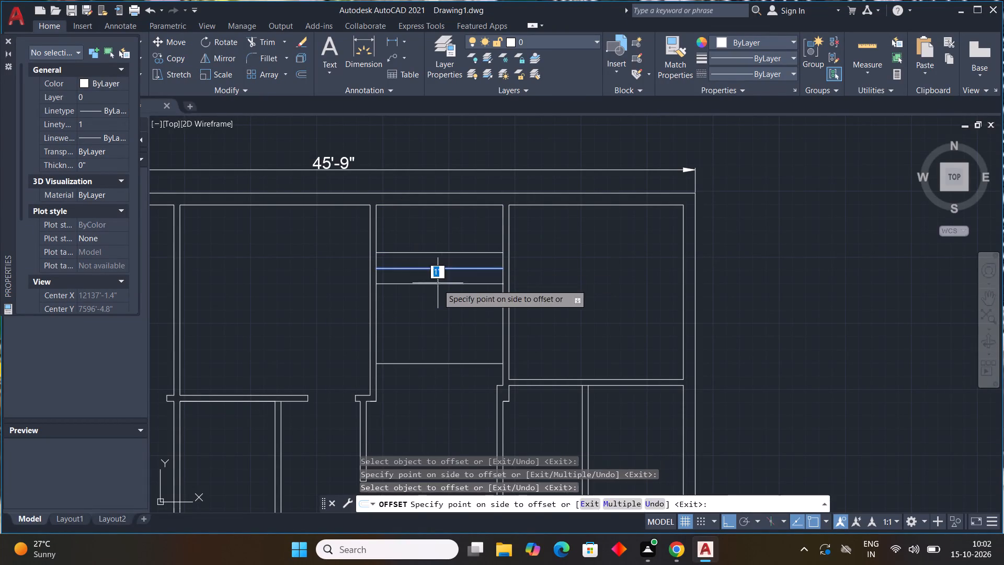
{"action": "left_click", "coordinate": [438, 286]}
{"action": "left_click", "coordinate": [436, 281]}
{"action": "left_click_drag", "start_coordinate": [436, 284], "coordinate": [439, 296]}
{"action": "left_click", "coordinate": [440, 312]}
{"action": "left_click_drag", "start_coordinate": [439, 300], "coordinate": [438, 329]}
{"action": "left_click", "coordinate": [438, 326]}
{"action": "left_click", "coordinate": [437, 318]}
{"action": "left_click", "coordinate": [436, 342]}
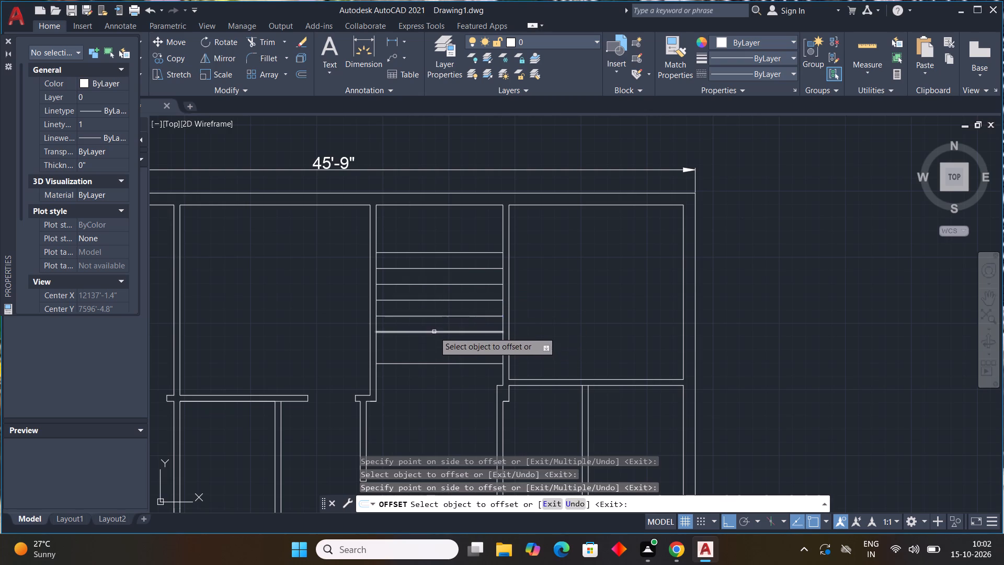
{"action": "left_click_drag", "start_coordinate": [434, 331], "coordinate": [436, 337]}
{"action": "left_click", "coordinate": [437, 346]}
{"action": "key", "text": "Escape"}
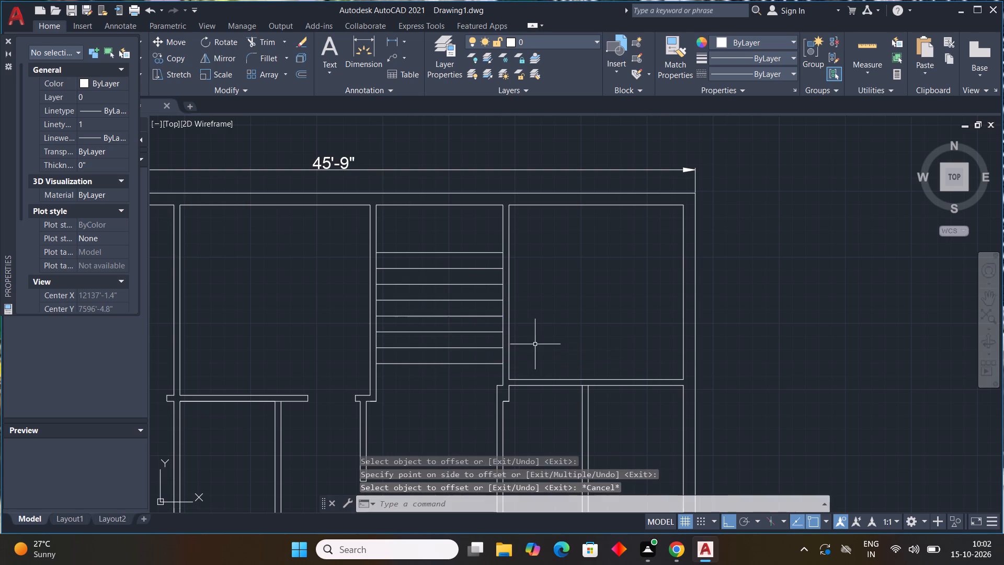
{"action": "key", "text": "Escape"}
{"action": "key", "text": "Escape"}
{"action": "key", "text": "Escape"}
{"action": "key", "text": "Escape"}
{"action": "key", "text": "Escape"}
{"action": "key", "text": "Escape"}
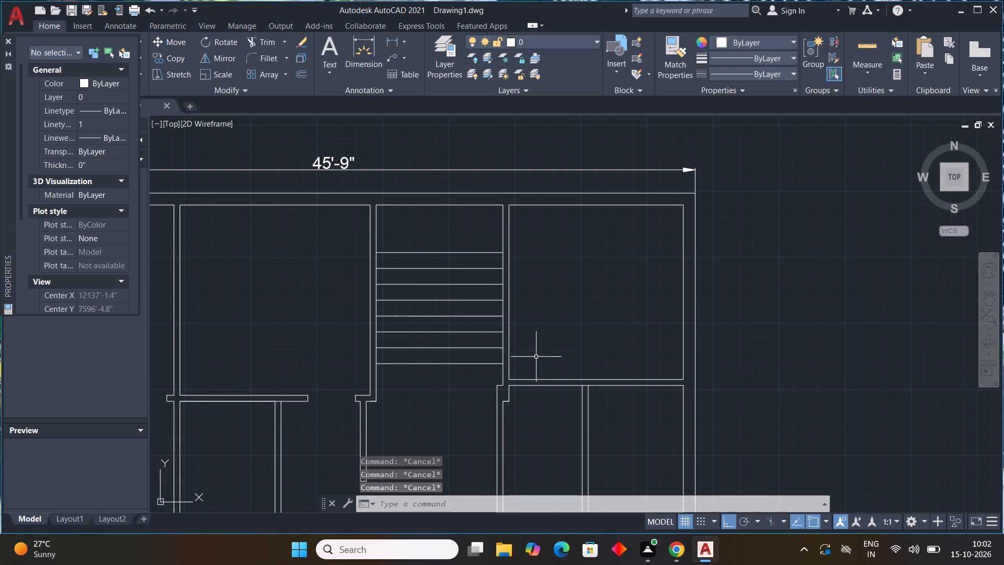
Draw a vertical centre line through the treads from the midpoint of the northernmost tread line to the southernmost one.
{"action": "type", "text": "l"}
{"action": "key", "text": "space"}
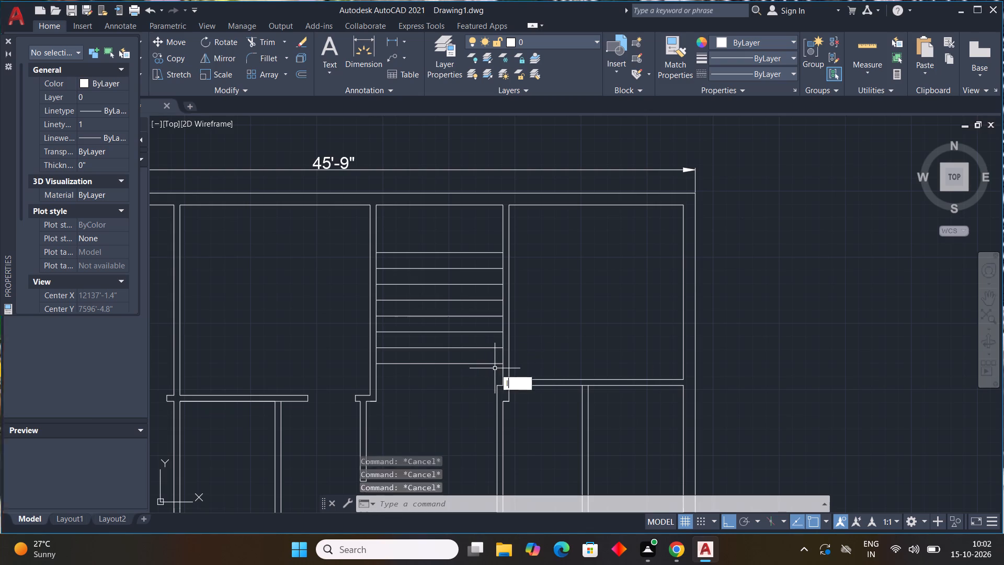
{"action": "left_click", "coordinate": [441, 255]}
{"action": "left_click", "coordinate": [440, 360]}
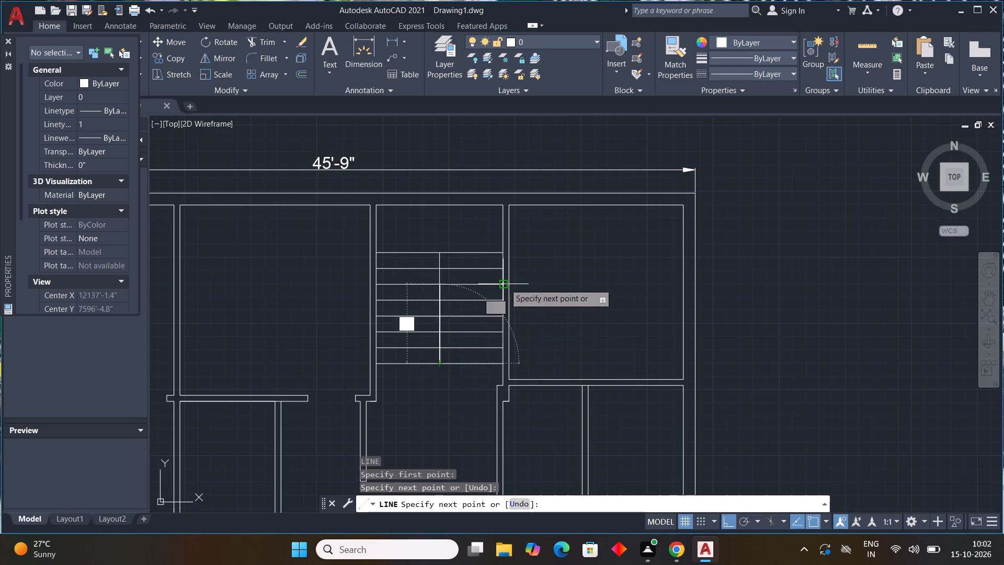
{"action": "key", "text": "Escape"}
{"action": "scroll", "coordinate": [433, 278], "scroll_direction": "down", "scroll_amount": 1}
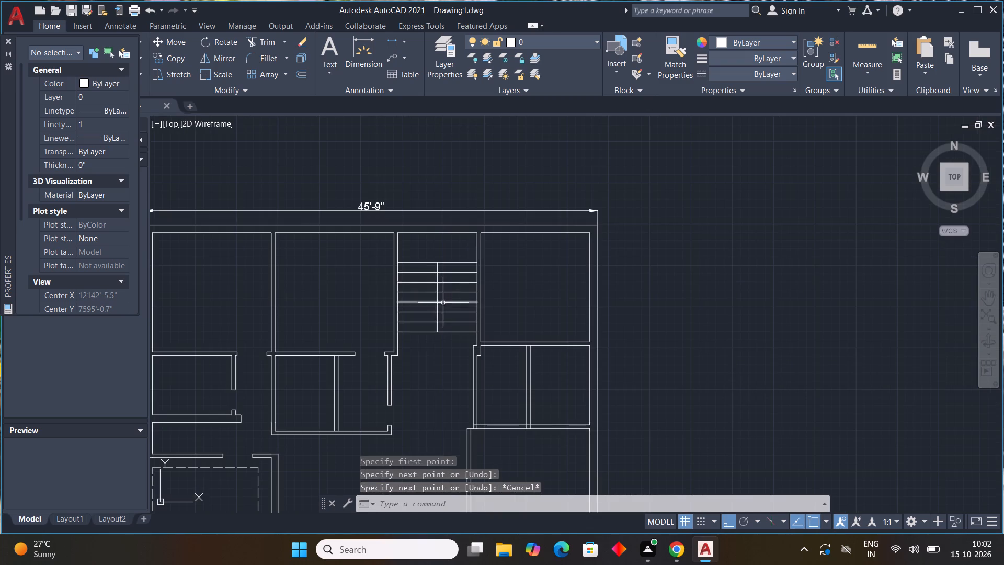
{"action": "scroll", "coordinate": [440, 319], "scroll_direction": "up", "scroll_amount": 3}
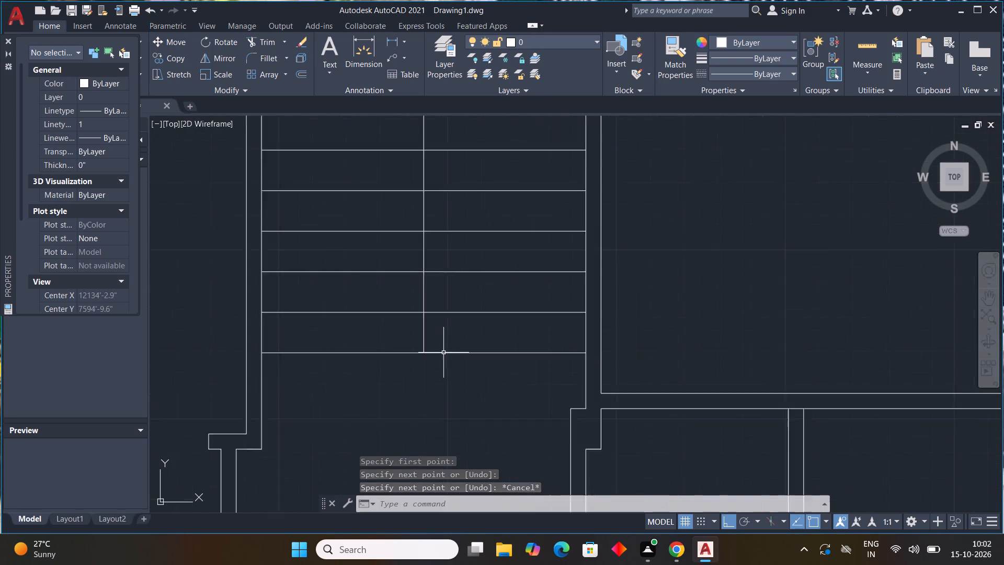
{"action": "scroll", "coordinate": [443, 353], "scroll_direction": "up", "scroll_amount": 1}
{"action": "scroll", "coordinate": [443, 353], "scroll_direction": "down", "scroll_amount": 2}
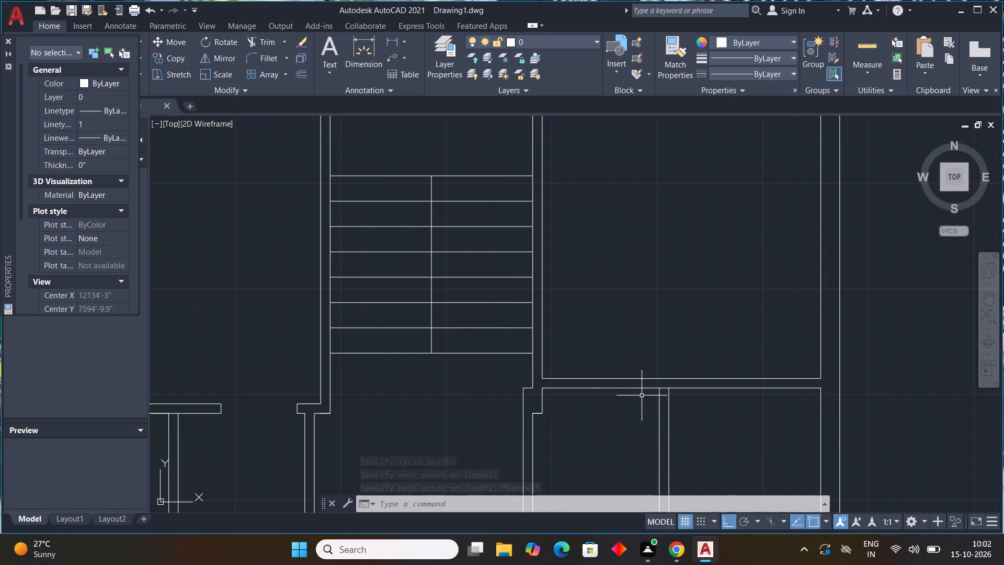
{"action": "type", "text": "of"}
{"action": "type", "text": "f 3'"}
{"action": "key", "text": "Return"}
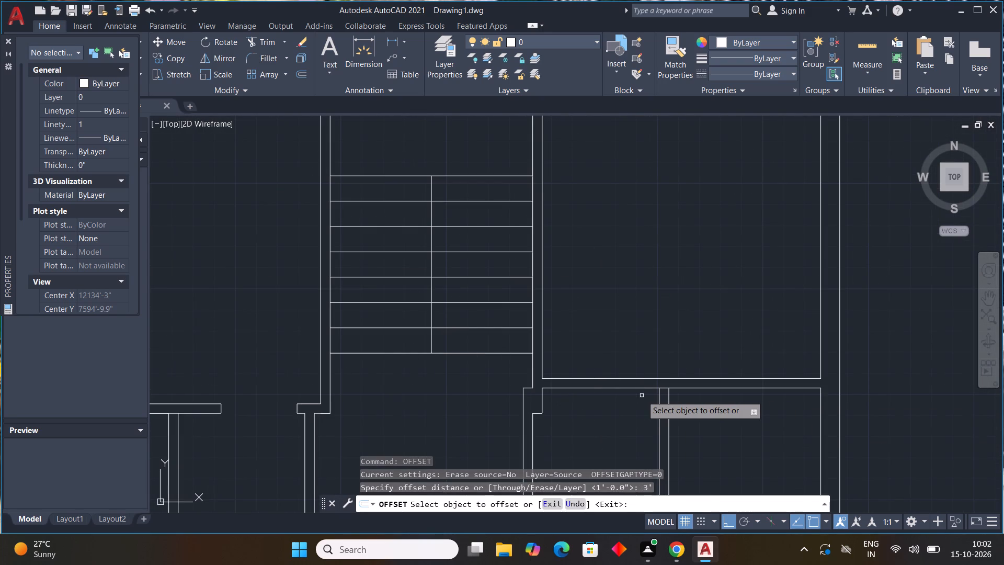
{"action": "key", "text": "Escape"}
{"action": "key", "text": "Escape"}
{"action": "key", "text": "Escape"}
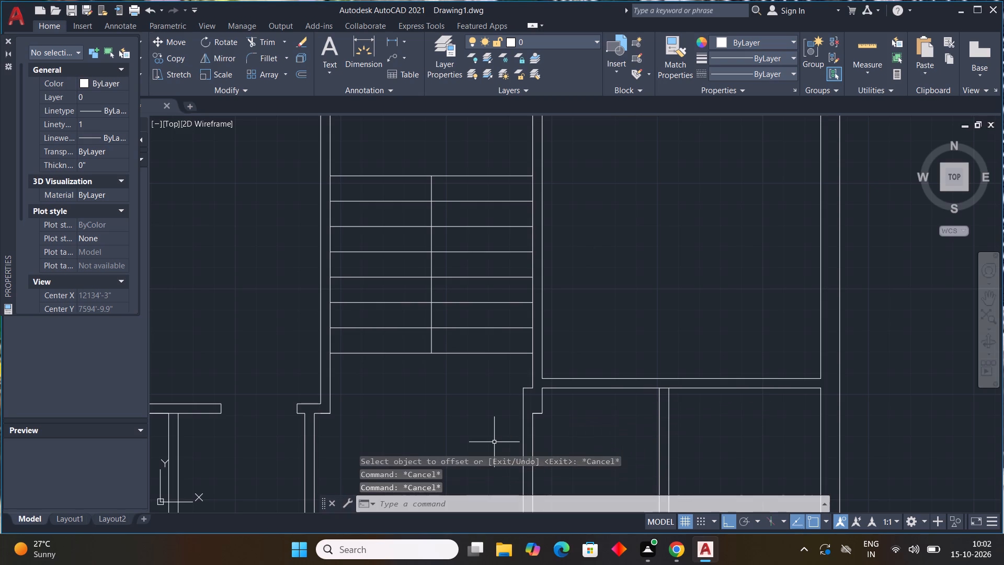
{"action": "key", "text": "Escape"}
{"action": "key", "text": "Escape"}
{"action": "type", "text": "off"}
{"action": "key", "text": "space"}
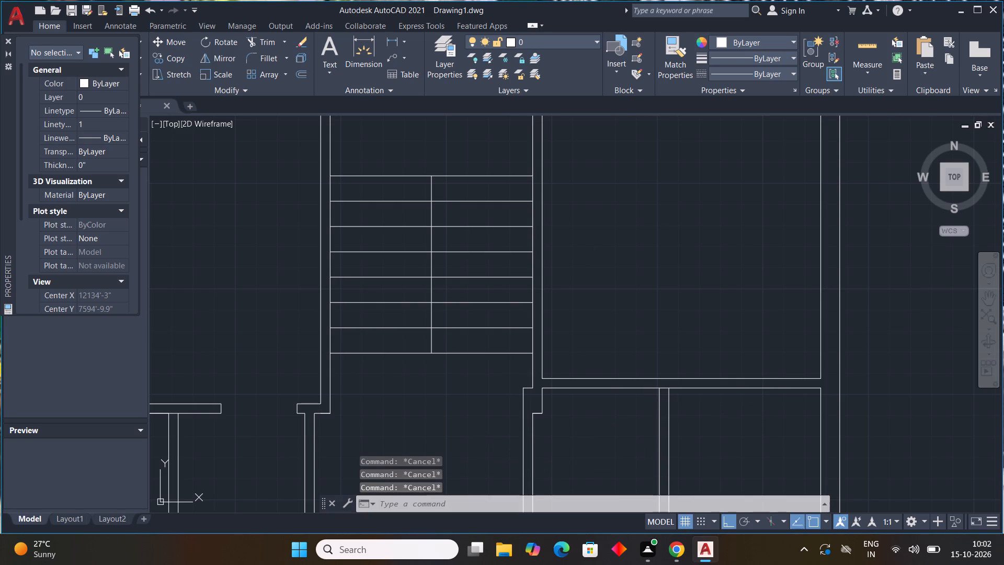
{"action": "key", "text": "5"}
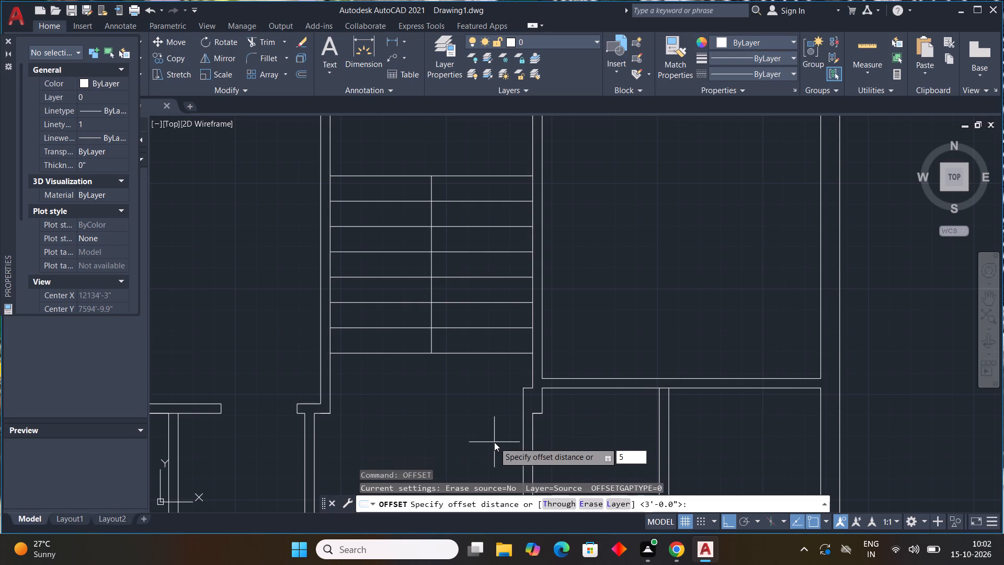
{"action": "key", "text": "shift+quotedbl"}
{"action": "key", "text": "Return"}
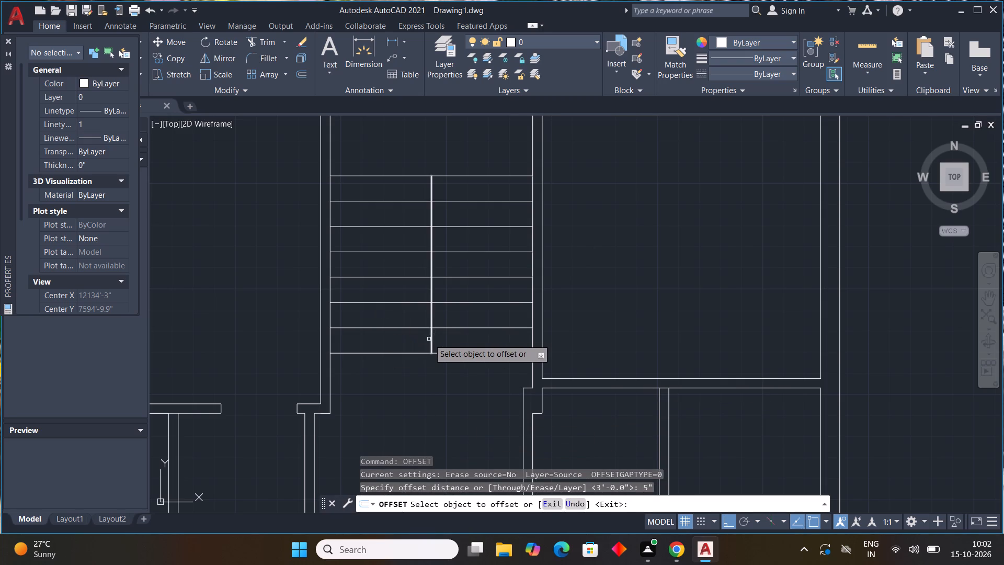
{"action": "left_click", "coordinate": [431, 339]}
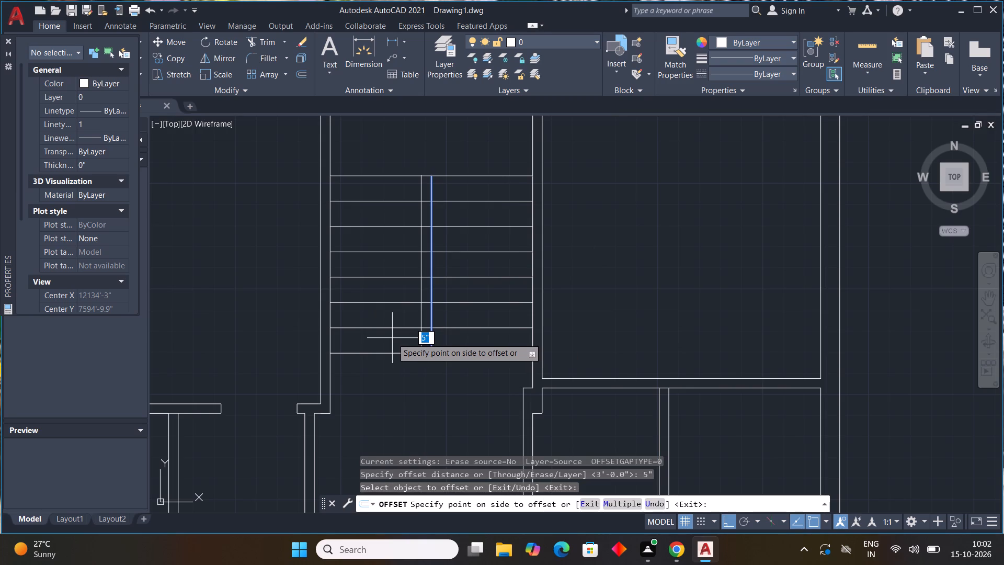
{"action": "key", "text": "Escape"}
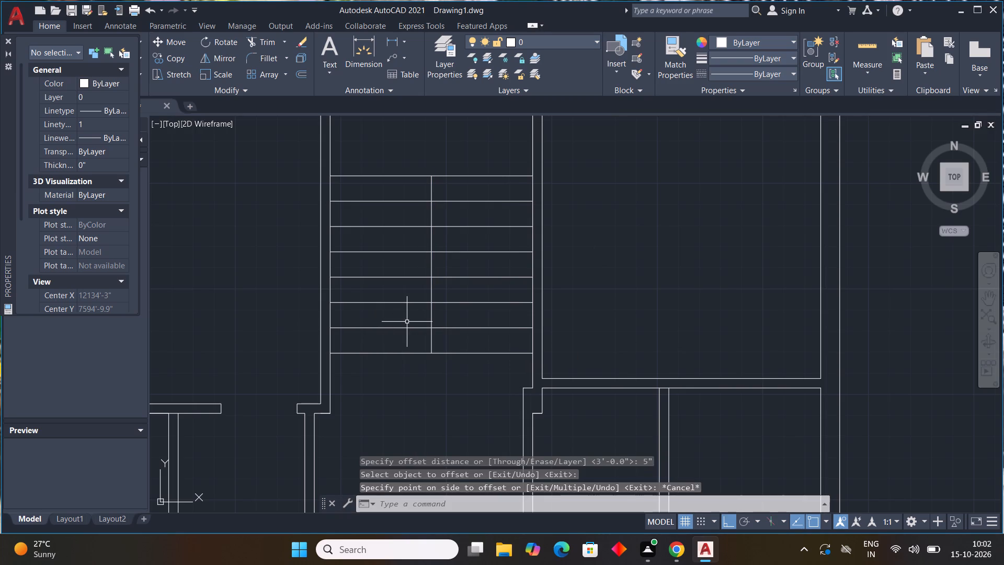
Draw two vertical lines 7' long across the treads, one on each side of the centre line, from the northernmost to the southernmost tread line.
{"action": "key", "text": "l"}
{"action": "key", "text": "space"}
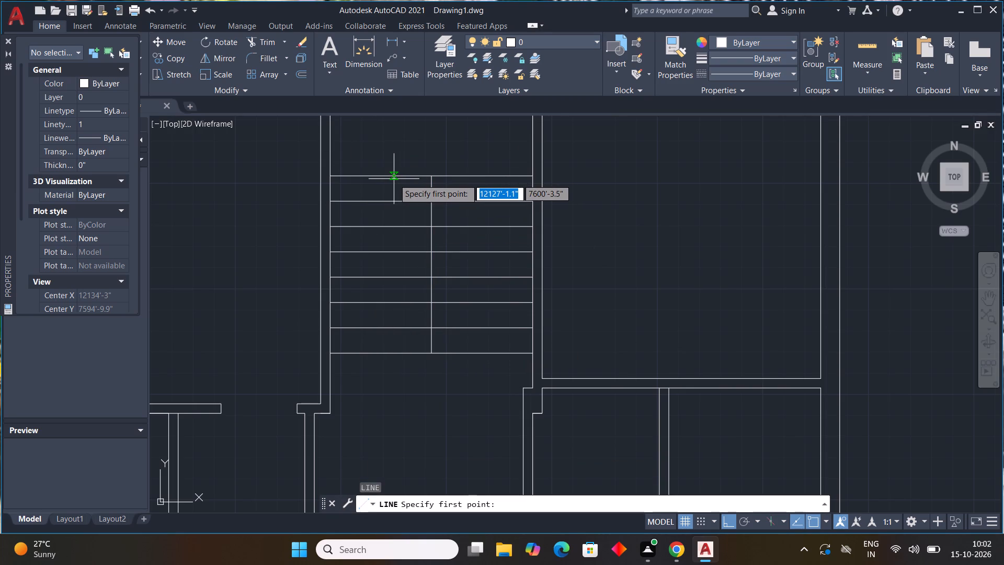
{"action": "left_click", "coordinate": [393, 179]}
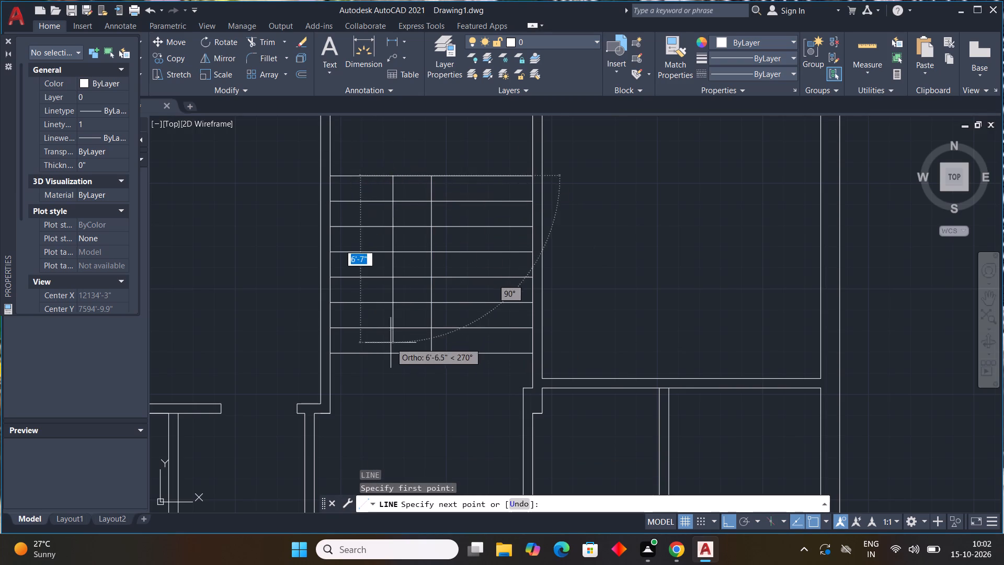
{"action": "left_click", "coordinate": [396, 353]}
{"action": "key", "text": "Escape"}
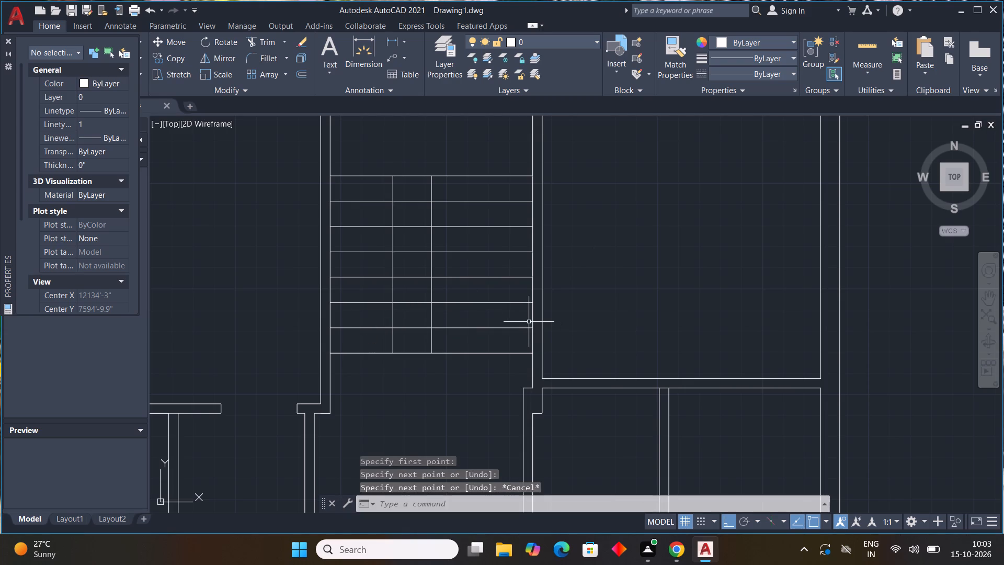
{"action": "key", "text": "l"}
{"action": "key", "text": "space"}
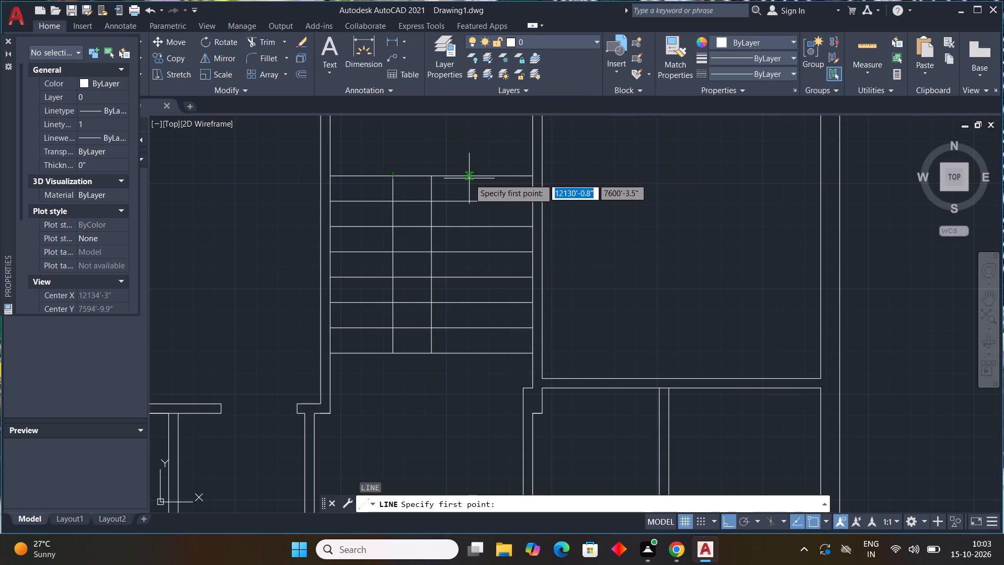
{"action": "left_click", "coordinate": [466, 178]}
{"action": "left_click", "coordinate": [477, 355]}
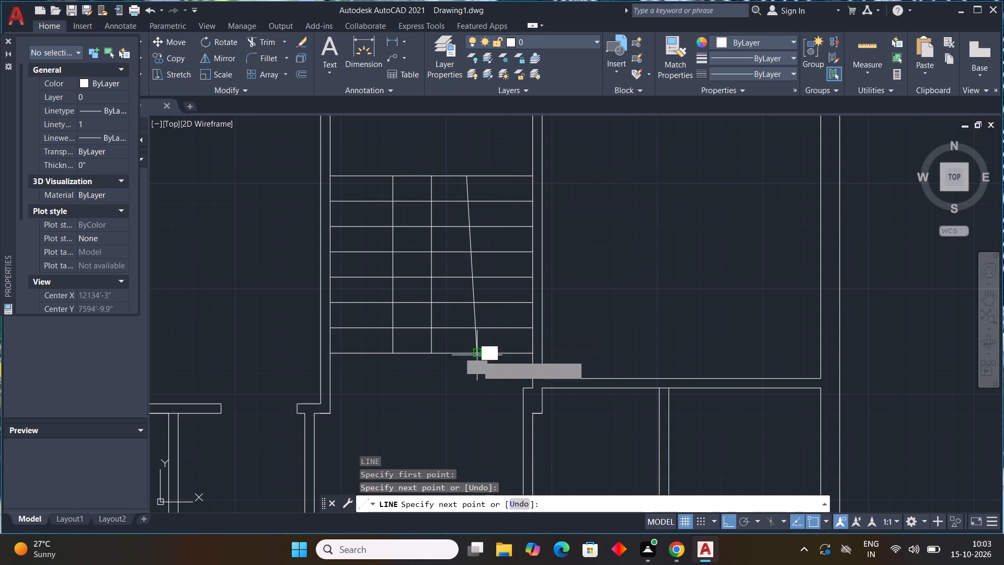
{"action": "key", "text": "ctrl+z"}
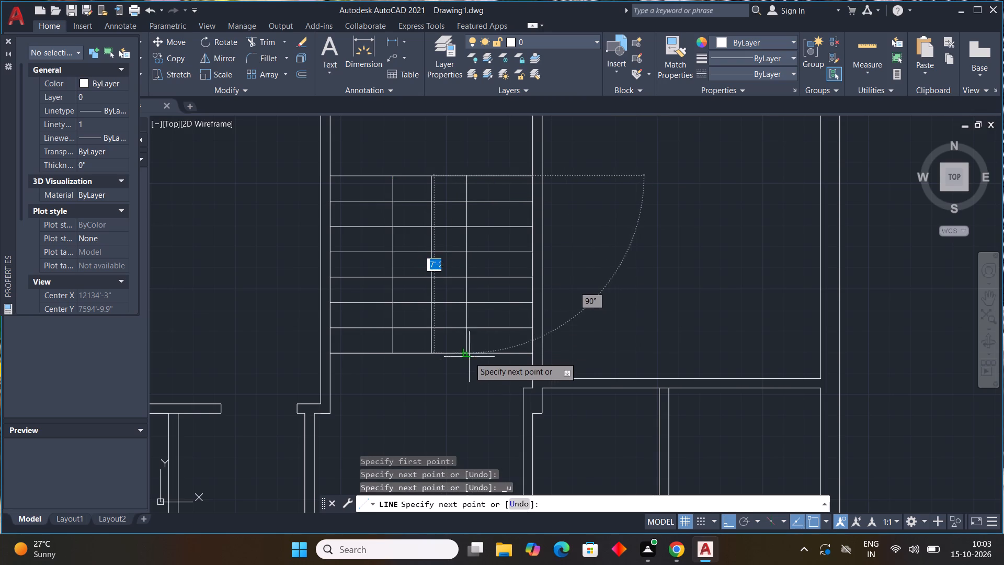
{"action": "scroll", "coordinate": [469, 354], "scroll_direction": "up", "scroll_amount": 1}
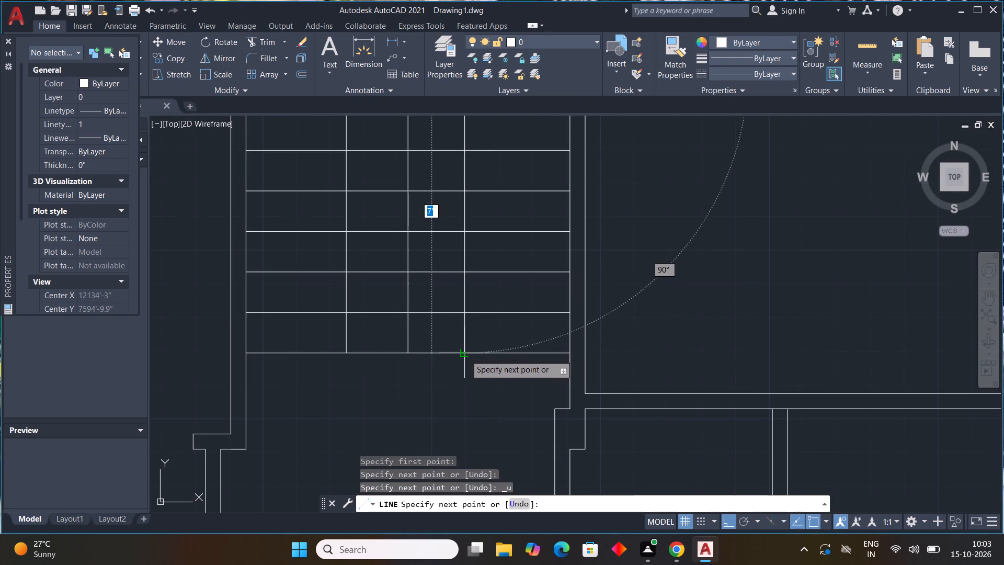
{"action": "left_click", "coordinate": [465, 355]}
{"action": "key", "text": "Escape"}
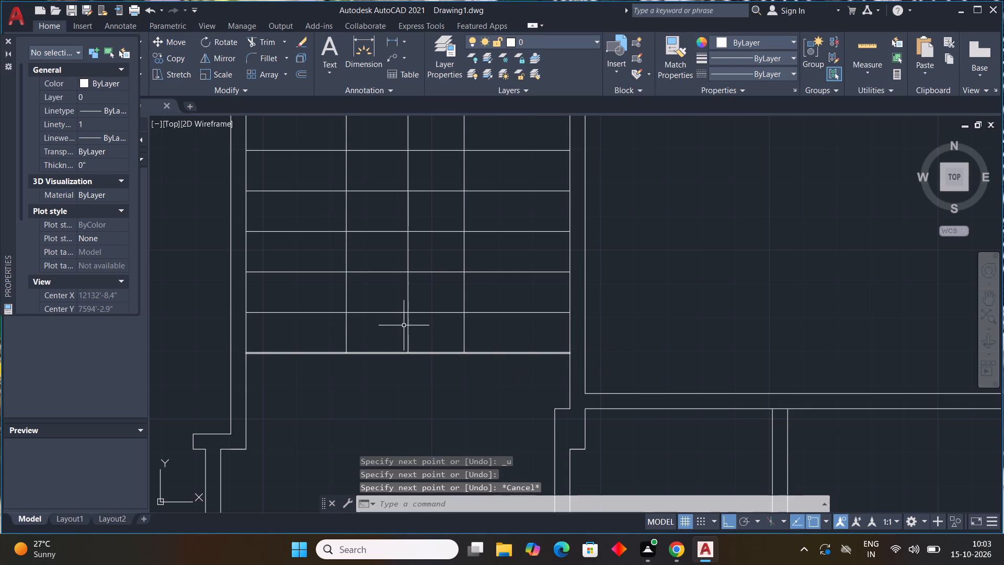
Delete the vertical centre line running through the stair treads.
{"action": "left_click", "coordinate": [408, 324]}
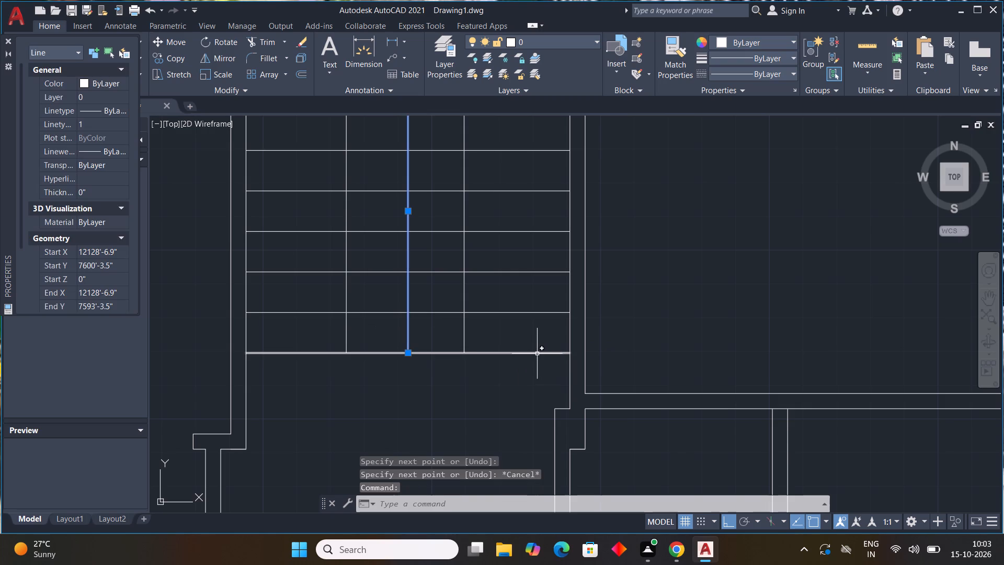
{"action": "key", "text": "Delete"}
Trim the tread lines between the two vertical lines below the northernmost one, leaving two separate stair flights.
{"action": "scroll", "coordinate": [536, 351], "scroll_direction": "down", "scroll_amount": 3}
{"action": "scroll", "coordinate": [512, 292], "scroll_direction": "up", "scroll_amount": 3}
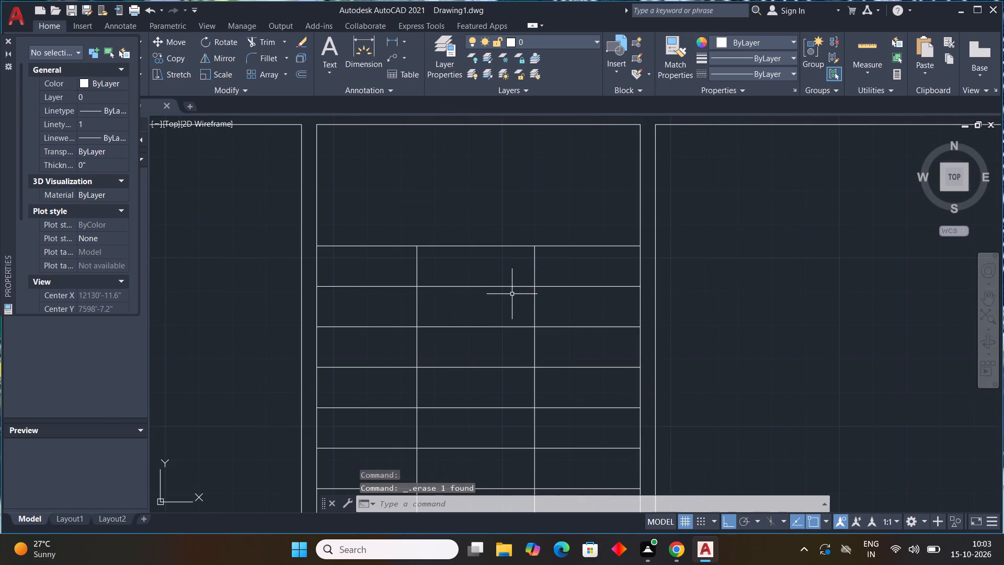
{"action": "key", "text": "t"}
{"action": "key", "text": "r"}
{"action": "key", "text": "space"}
{"action": "left_click_drag", "start_coordinate": [472, 276], "coordinate": [475, 351]}
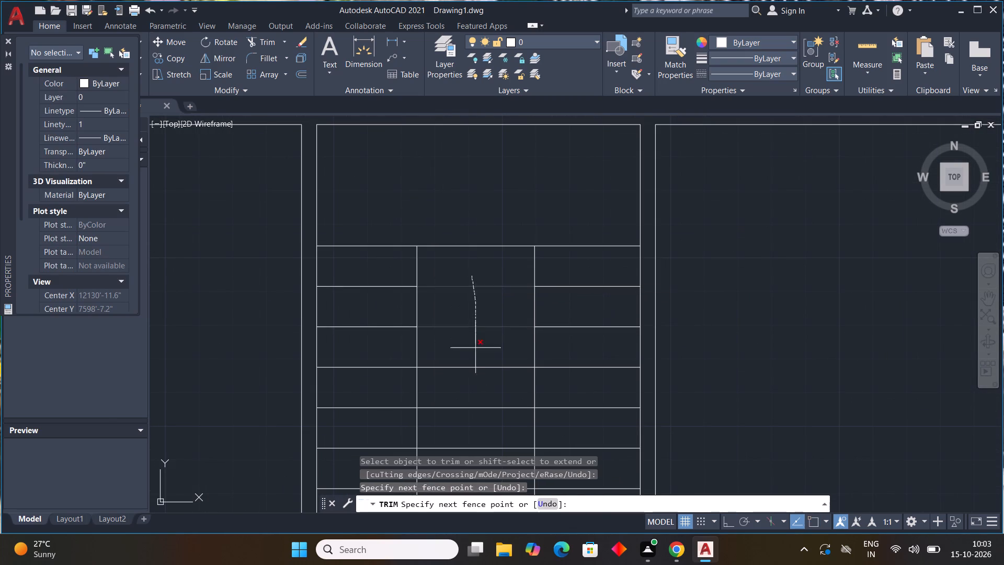
{"action": "left_click_drag", "start_coordinate": [475, 351], "coordinate": [472, 364]}
{"action": "scroll", "coordinate": [473, 357], "scroll_direction": "down", "scroll_amount": 3}
{"action": "left_click_drag", "start_coordinate": [475, 351], "coordinate": [480, 408]}
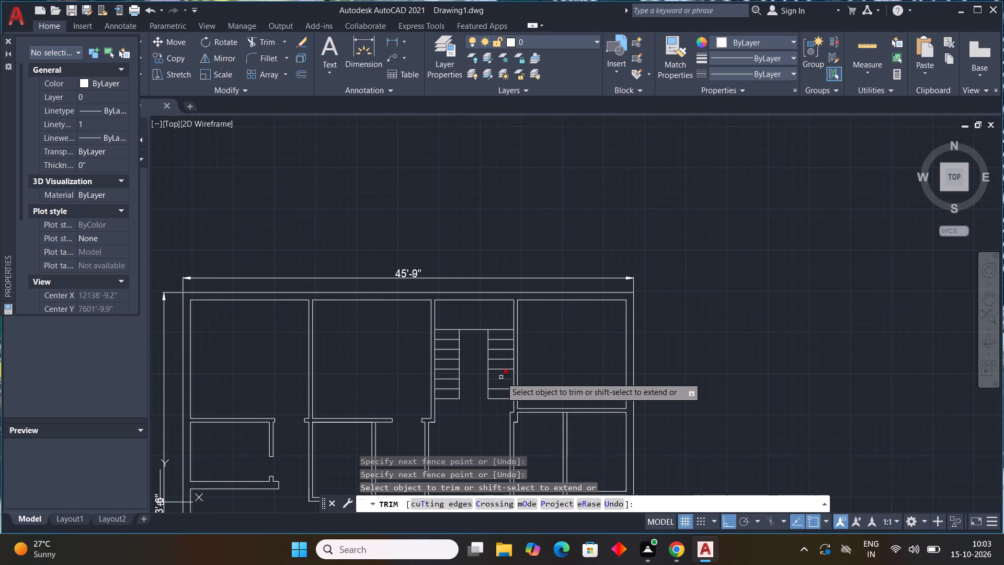
{"action": "key", "text": "Escape"}
{"action": "key", "text": "Escape"}
{"action": "key", "text": "Escape"}
{"action": "key", "text": "Escape"}
Draw a 4.5" line westward from the southern inner corner of the east stair flight.
{"action": "scroll", "coordinate": [512, 381], "scroll_direction": "up", "scroll_amount": 2}
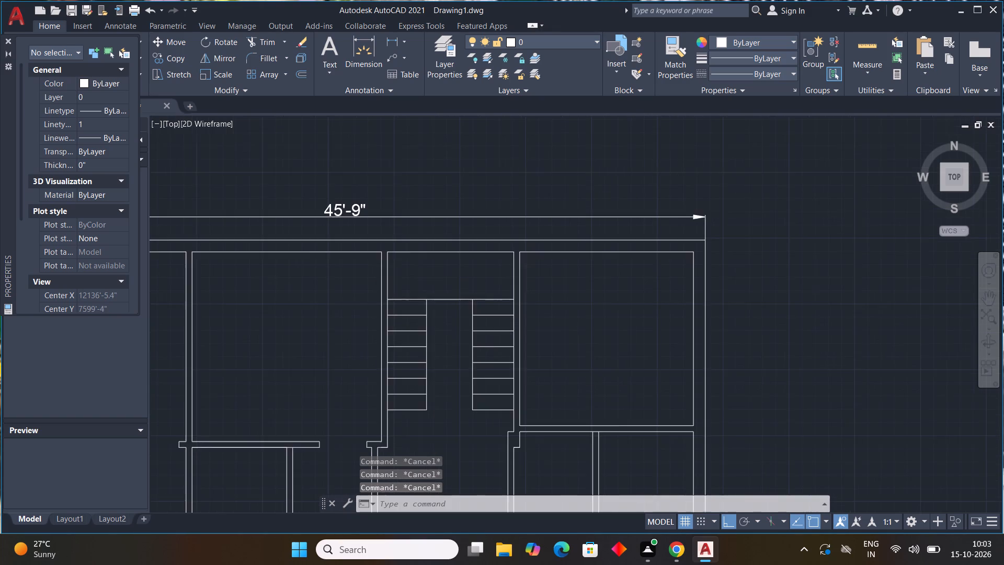
{"action": "type", "text": "l"}
{"action": "key", "text": "space"}
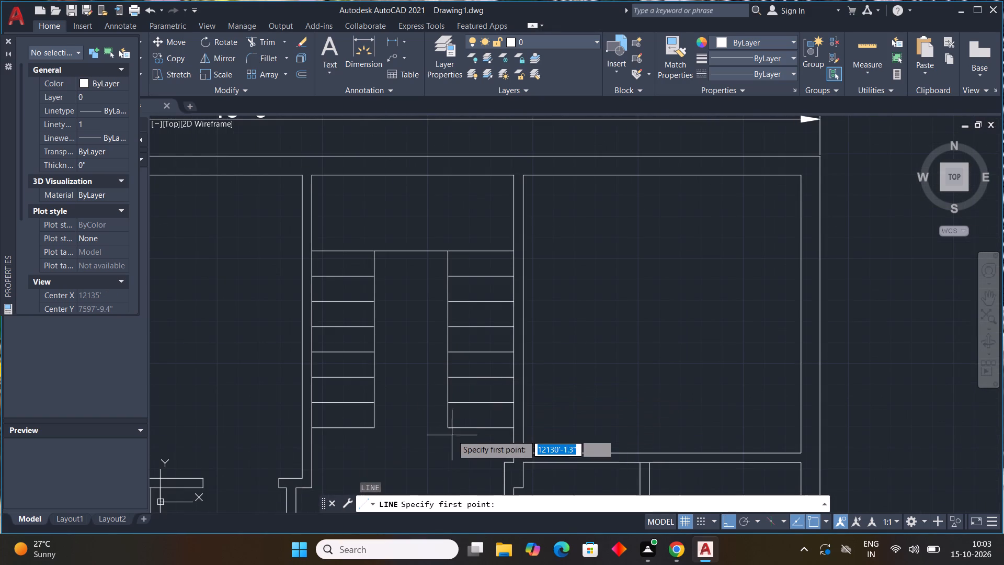
{"action": "left_click", "coordinate": [450, 431]}
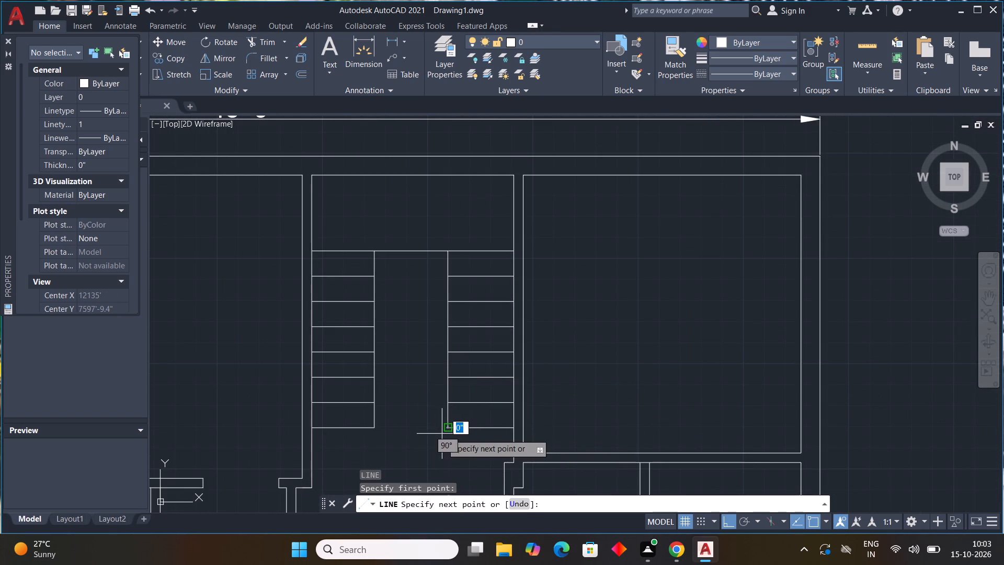
{"action": "type", "text": "4.5\""}
{"action": "key", "text": "Return"}
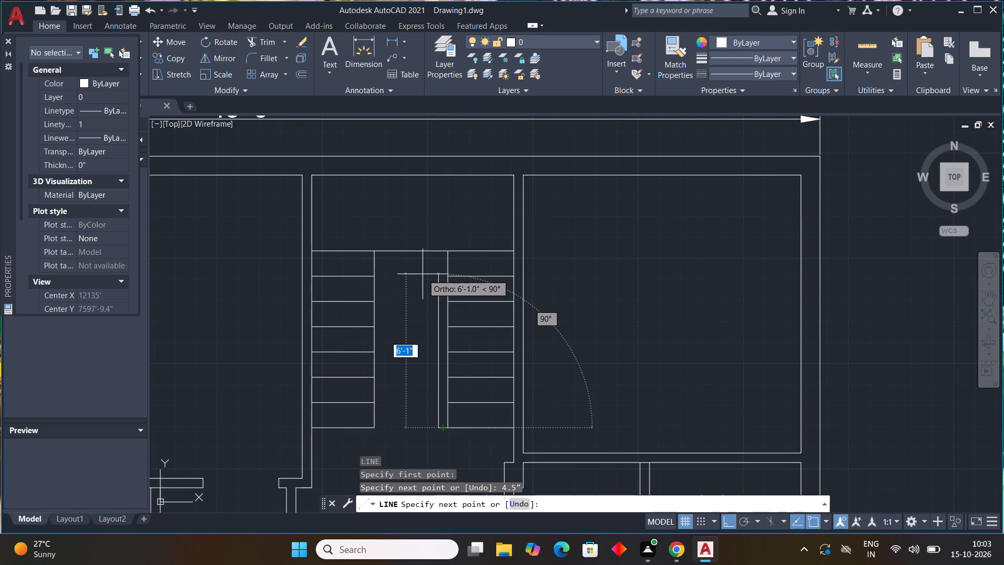
{"action": "scroll", "coordinate": [431, 270], "scroll_direction": "up", "scroll_amount": 2}
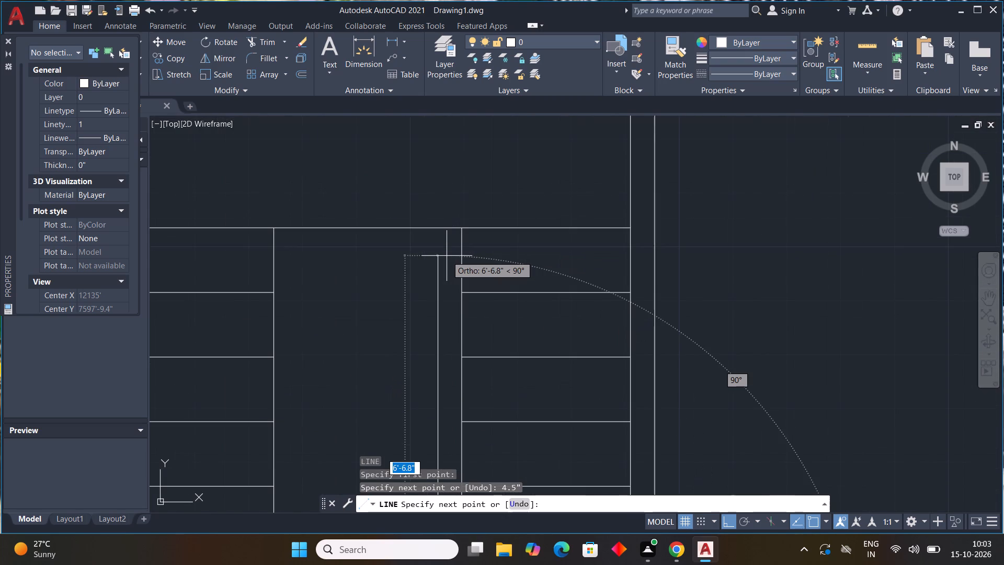
{"action": "key", "text": "Escape"}
{"action": "scroll", "coordinate": [462, 258], "scroll_direction": "down", "scroll_amount": 3}
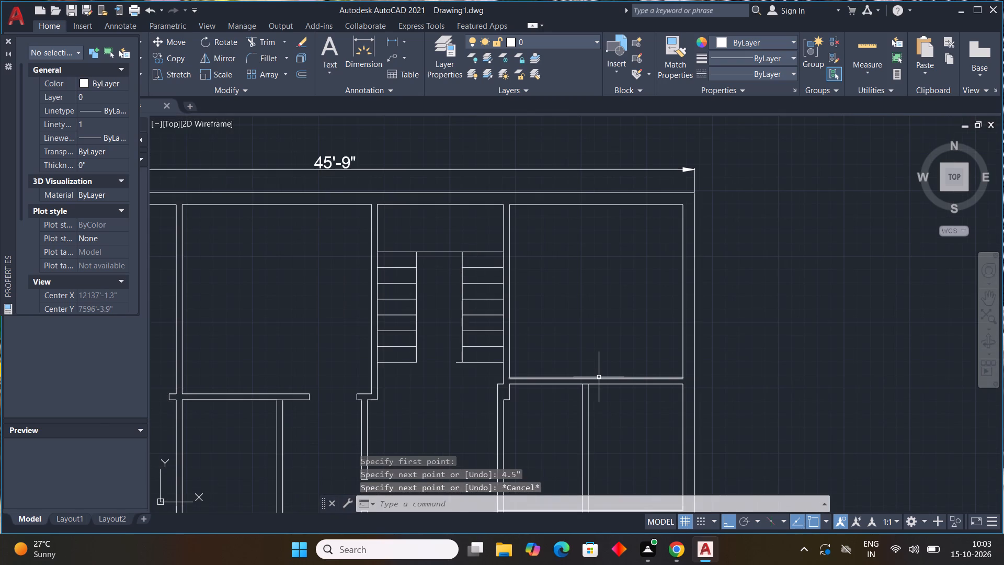
Offset the inner edges of both stair flights and the northernmost tread line 4.5" inward into the stairwell.
{"action": "type", "text": "off 4.5\""}
{"action": "key", "text": "Return"}
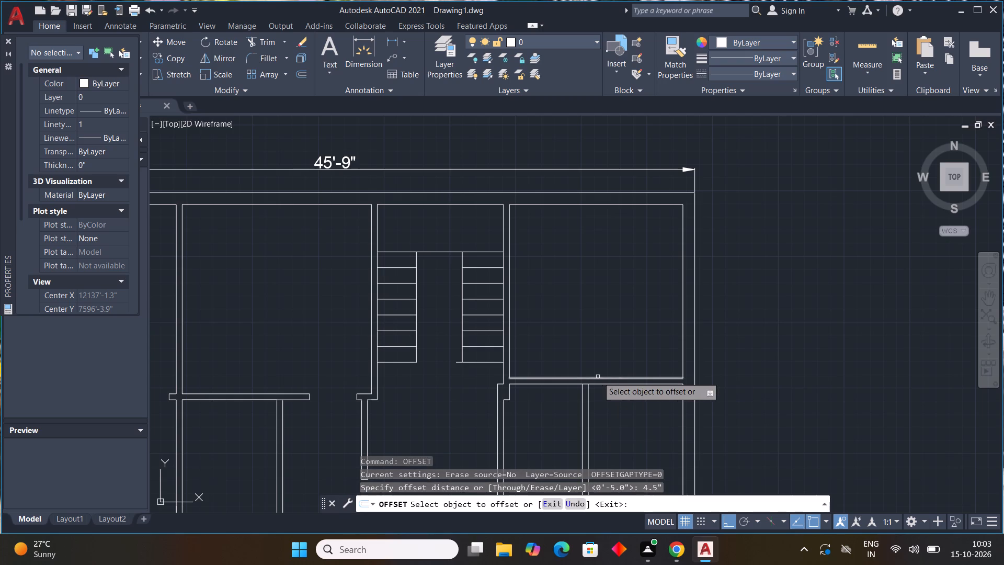
{"action": "left_click_drag", "start_coordinate": [463, 291], "coordinate": [458, 289]}
{"action": "left_click", "coordinate": [453, 287]}
{"action": "left_click_drag", "start_coordinate": [442, 252], "coordinate": [447, 259]}
{"action": "left_click", "coordinate": [451, 270]}
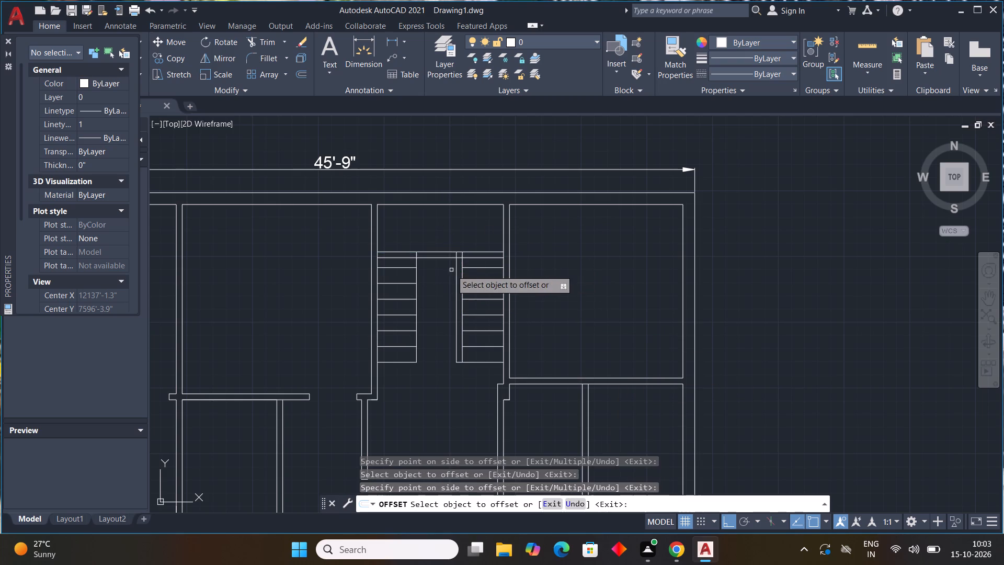
{"action": "left_click_drag", "start_coordinate": [416, 299], "coordinate": [435, 300]}
{"action": "left_click", "coordinate": [436, 300]}
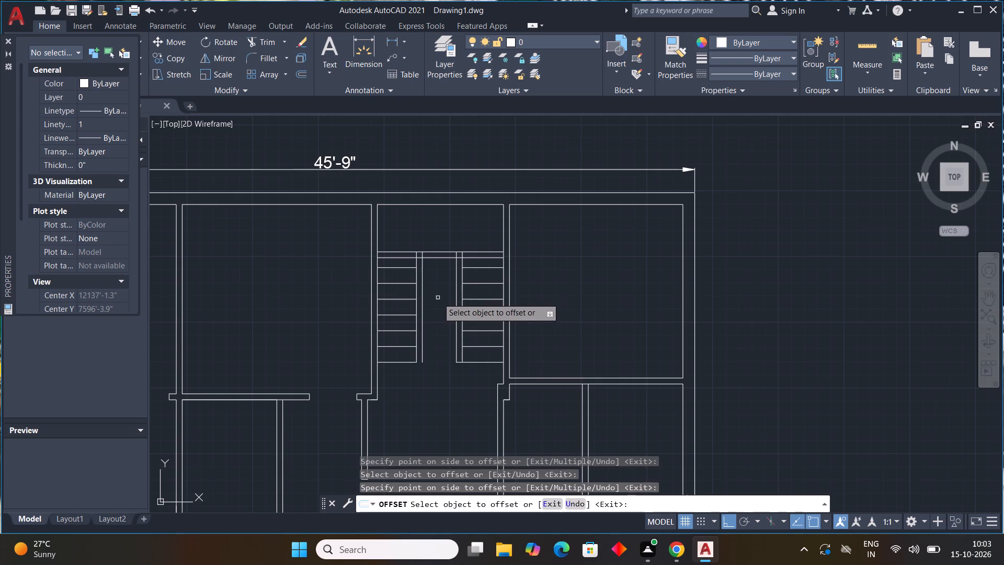
{"action": "key", "text": "Escape"}
{"action": "key", "text": "Escape"}
{"action": "key", "text": "Escape"}
Trim the offset lines at the stairwell's north corners and across the west flight so they meet as an inner outline.
{"action": "type", "text": "tr"}
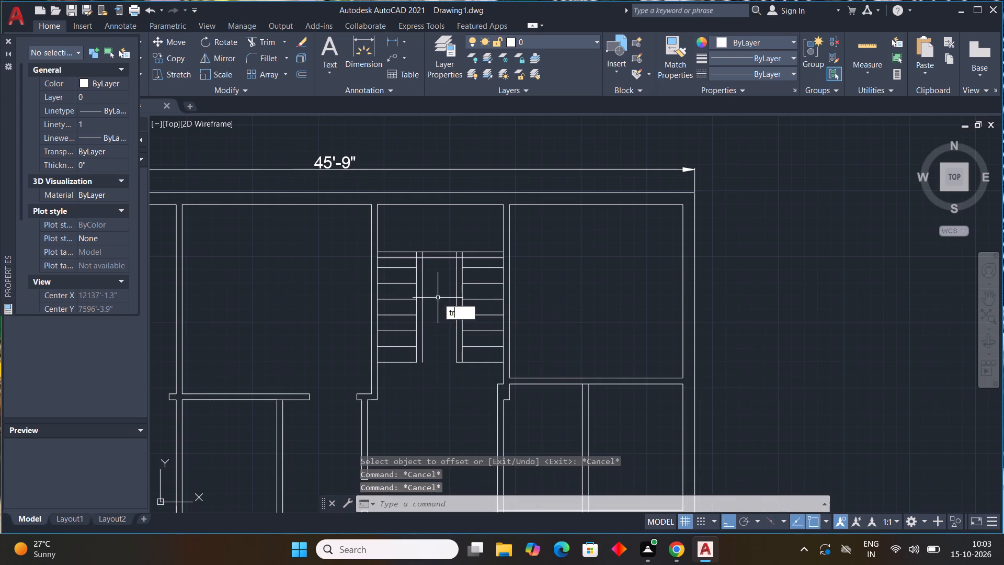
{"action": "key", "text": "space"}
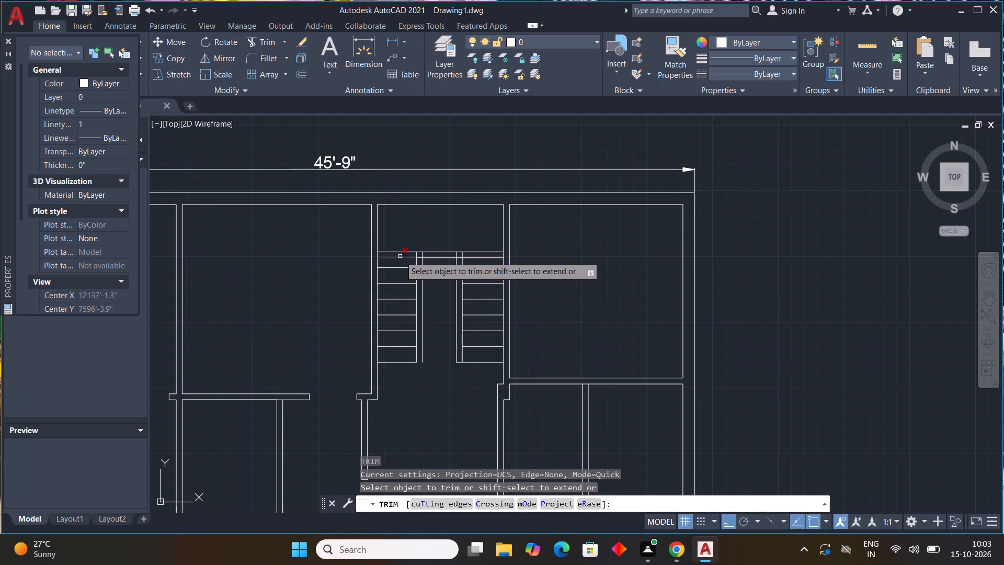
{"action": "left_click", "coordinate": [400, 256]}
{"action": "scroll", "coordinate": [421, 255], "scroll_direction": "up", "scroll_amount": 3}
{"action": "left_click_drag", "start_coordinate": [415, 261], "coordinate": [416, 278]}
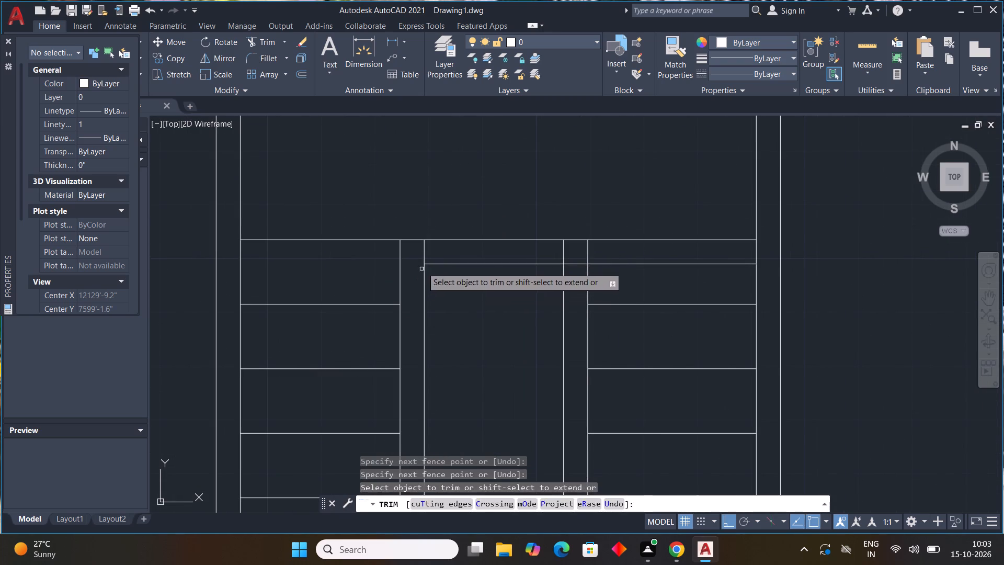
{"action": "left_click_drag", "start_coordinate": [420, 256], "coordinate": [437, 252]}
{"action": "left_click_drag", "start_coordinate": [458, 258], "coordinate": [465, 284]}
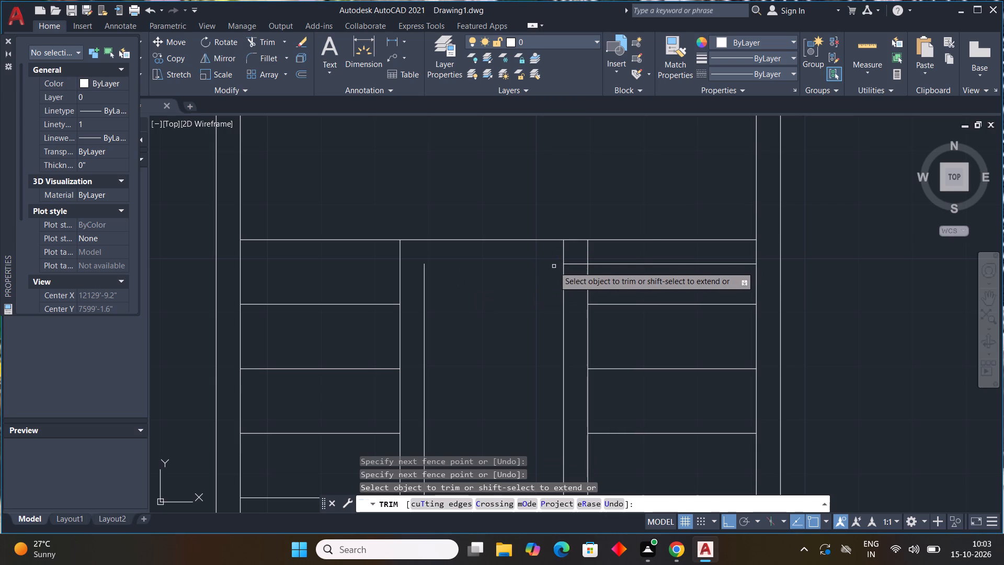
{"action": "key", "text": "ctrl+z"}
{"action": "left_click", "coordinate": [576, 251]}
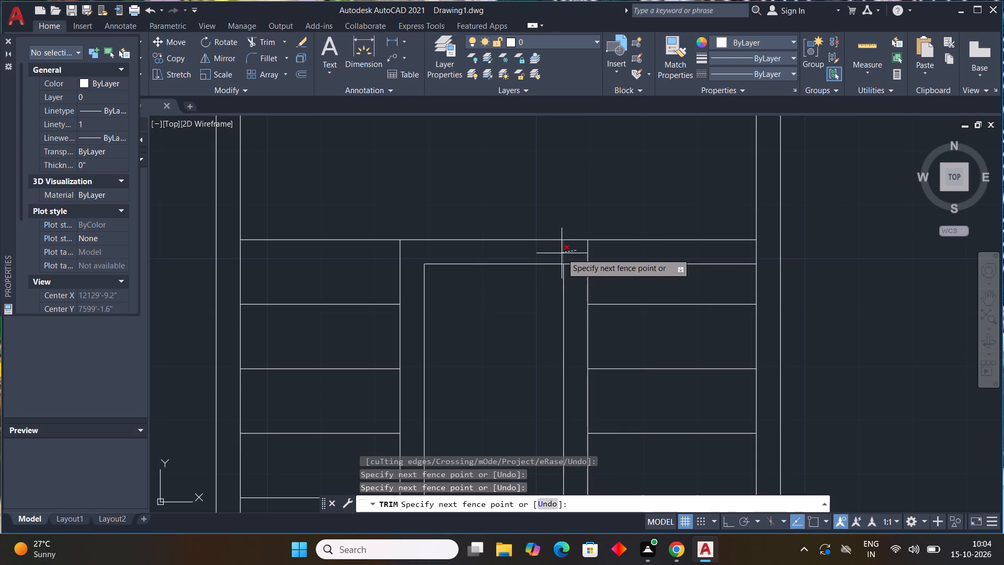
{"action": "left_click", "coordinate": [560, 253]}
{"action": "left_click_drag", "start_coordinate": [575, 260], "coordinate": [577, 279]}
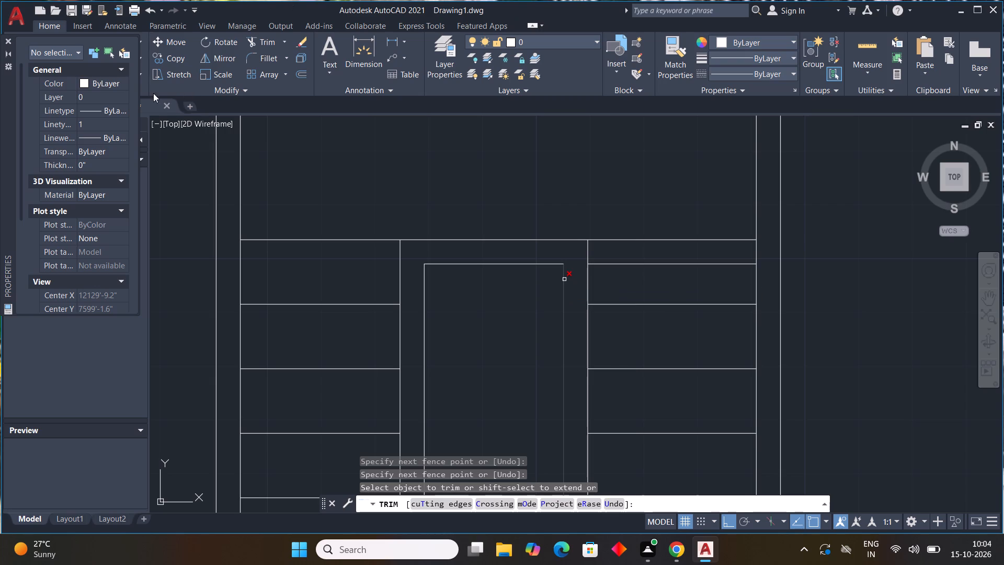
{"action": "scroll", "coordinate": [228, 99], "scroll_direction": "down", "scroll_amount": 3}
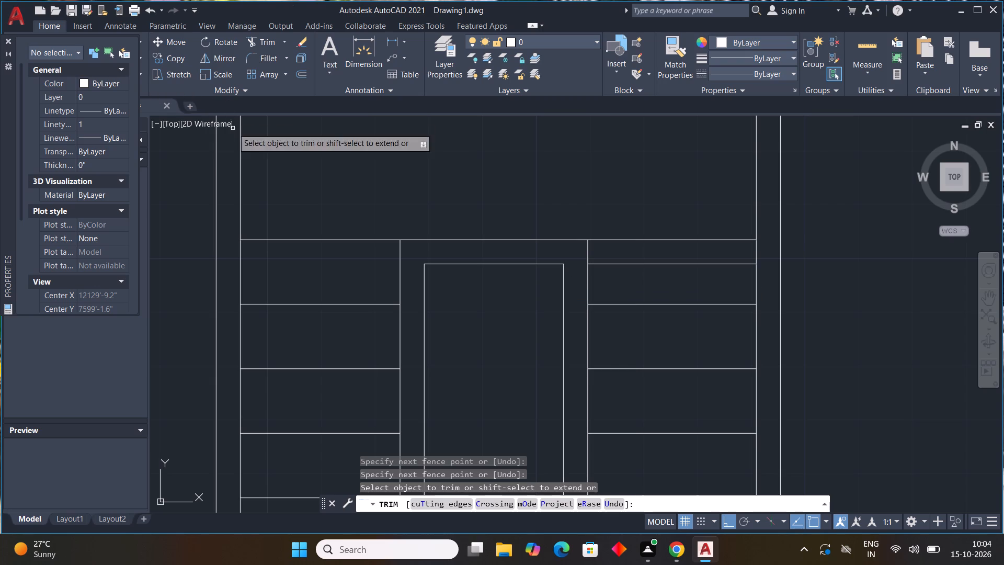
{"action": "scroll", "coordinate": [391, 206], "scroll_direction": "down", "scroll_amount": 3}
{"action": "scroll", "coordinate": [463, 422], "scroll_direction": "up", "scroll_amount": 2}
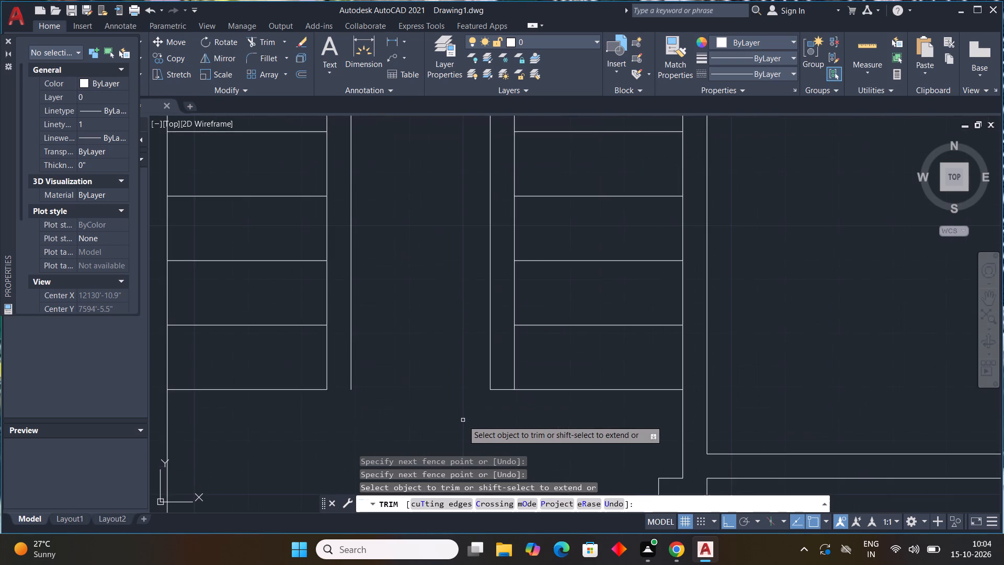
{"action": "scroll", "coordinate": [463, 419], "scroll_direction": "down", "scroll_amount": 2}
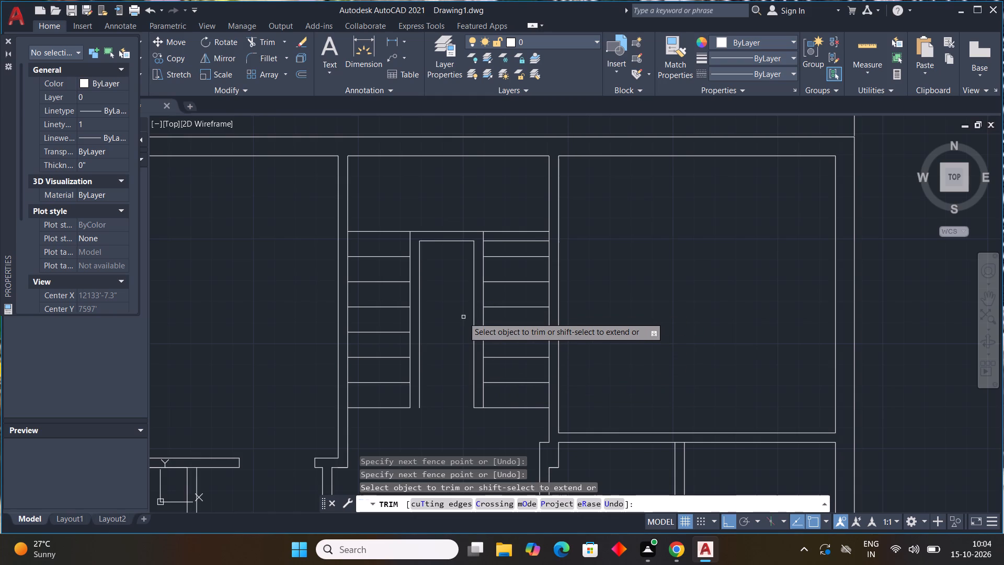
{"action": "key", "text": "Escape"}
{"action": "key", "text": "Escape"}
{"action": "key", "text": "Escape"}
{"action": "key", "text": "Escape"}
{"action": "key", "text": "Escape"}
{"action": "key", "text": "Escape"}
{"action": "key", "text": "Escape"}
{"action": "key", "text": "Escape"}
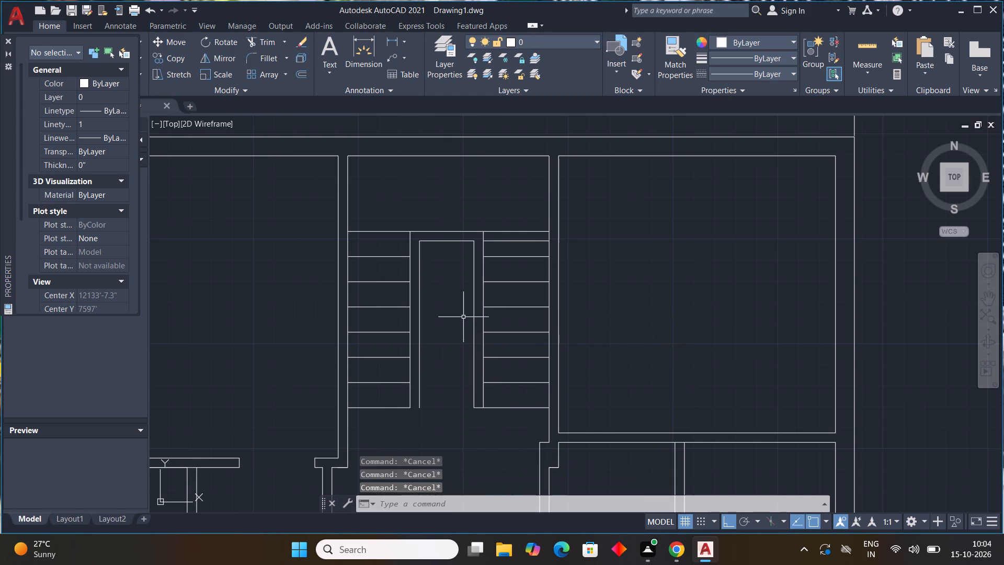
Draw a short horizontal line closing the south end of the 4.5" strip beside the west stair flight.
{"action": "type", "text": "l"}
{"action": "key", "text": "space"}
{"action": "scroll", "coordinate": [479, 479], "scroll_direction": "up", "scroll_amount": 1}
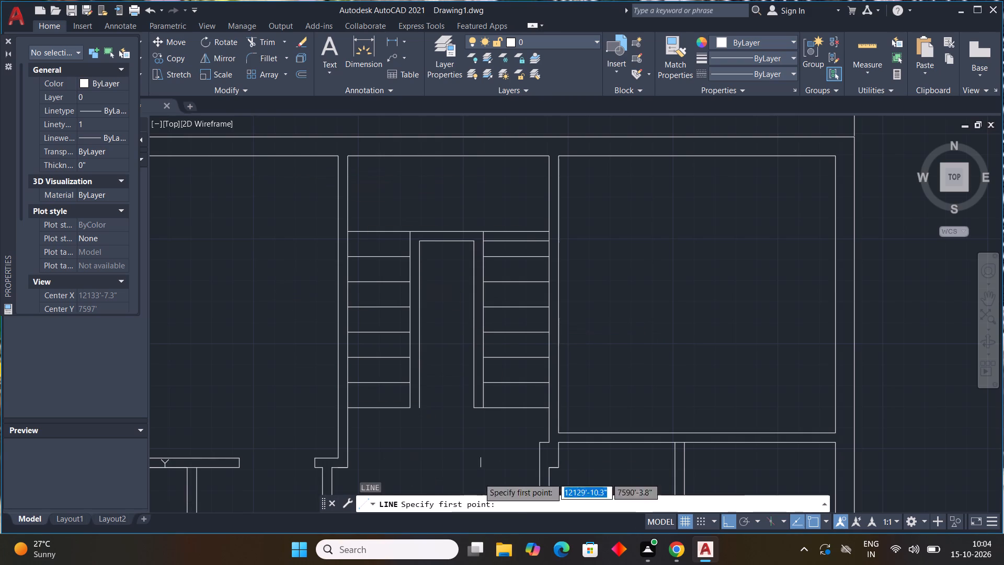
{"action": "scroll", "coordinate": [472, 468], "scroll_direction": "up", "scroll_amount": 2}
{"action": "scroll", "coordinate": [361, 361], "scroll_direction": "up", "scroll_amount": 1}
{"action": "scroll", "coordinate": [309, 296], "scroll_direction": "down", "scroll_amount": 1}
{"action": "middle_click_drag", "start_coordinate": [341, 303], "coordinate": [573, 392]}
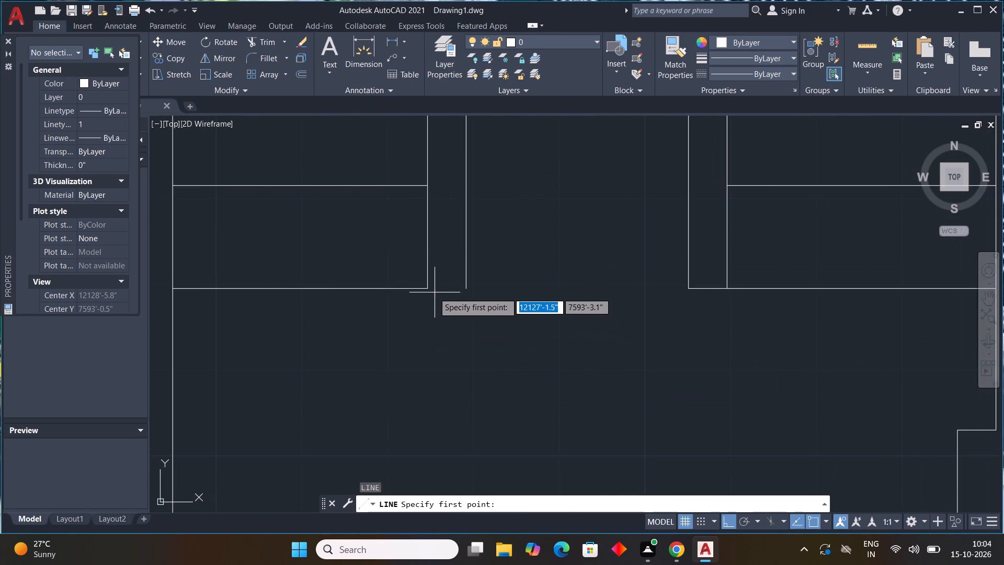
{"action": "left_click", "coordinate": [430, 289]}
{"action": "left_click", "coordinate": [469, 289]}
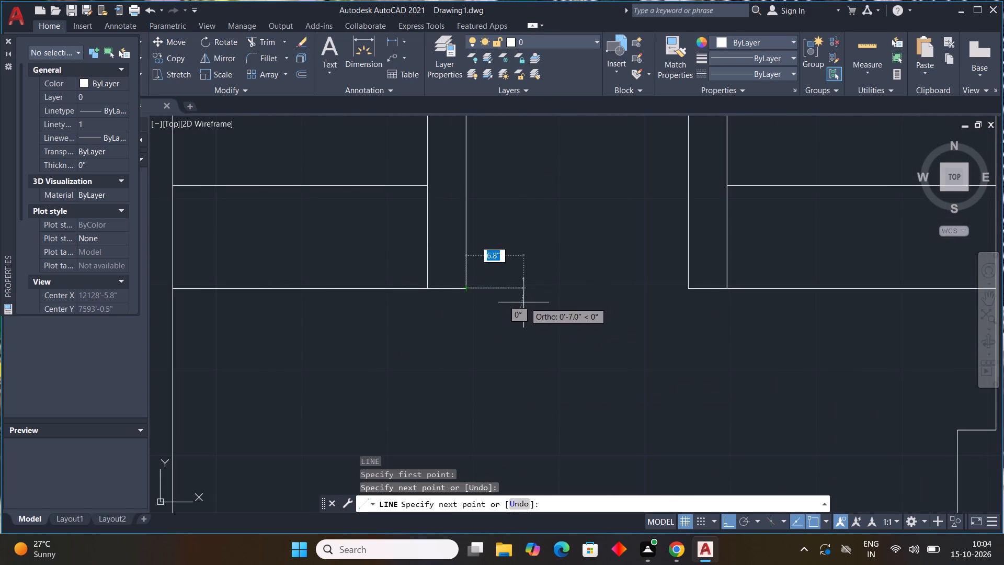
{"action": "key", "text": "Escape"}
{"action": "key", "text": "Escape"}
{"action": "key", "text": "Escape"}
{"action": "scroll", "coordinate": [507, 314], "scroll_direction": "down", "scroll_amount": 4}
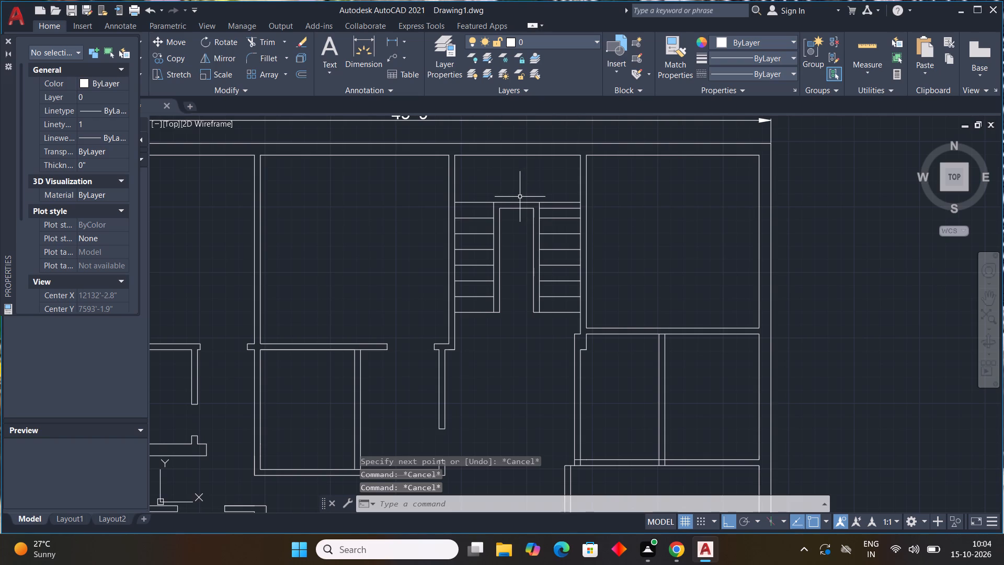
Trim the northernmost tread line across both flights and the leftover offset line across the east flight.
{"action": "scroll", "coordinate": [476, 201], "scroll_direction": "up", "scroll_amount": 2}
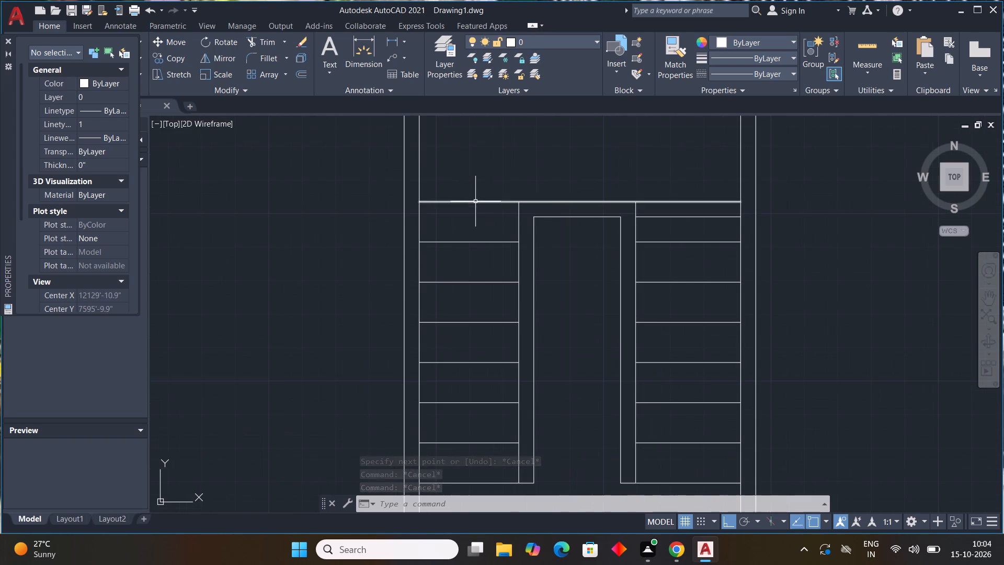
{"action": "key", "text": "t"}
{"action": "key", "text": "r"}
{"action": "key", "text": "space"}
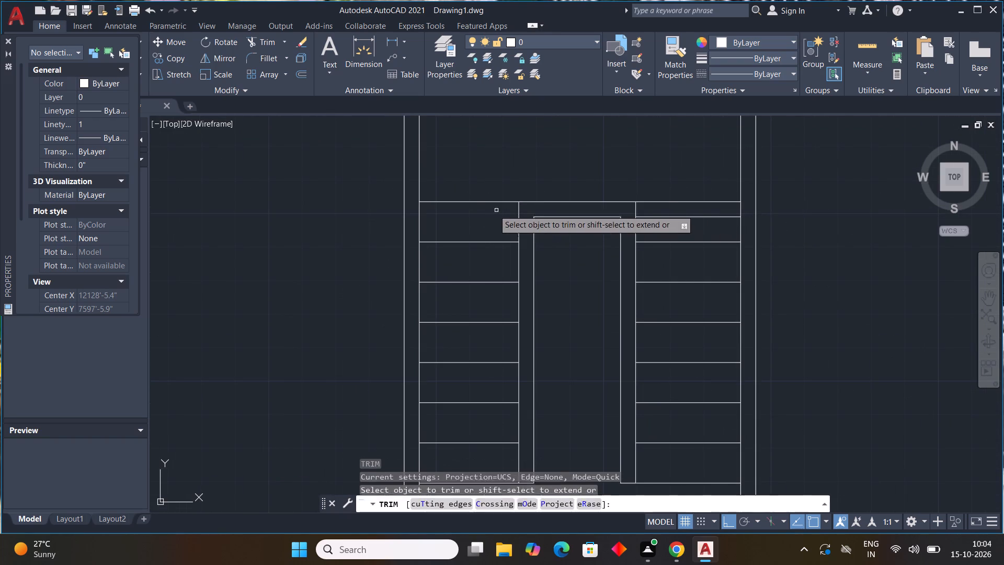
{"action": "left_click_drag", "start_coordinate": [472, 190], "coordinate": [472, 209]}
{"action": "left_click_drag", "start_coordinate": [699, 193], "coordinate": [697, 207]}
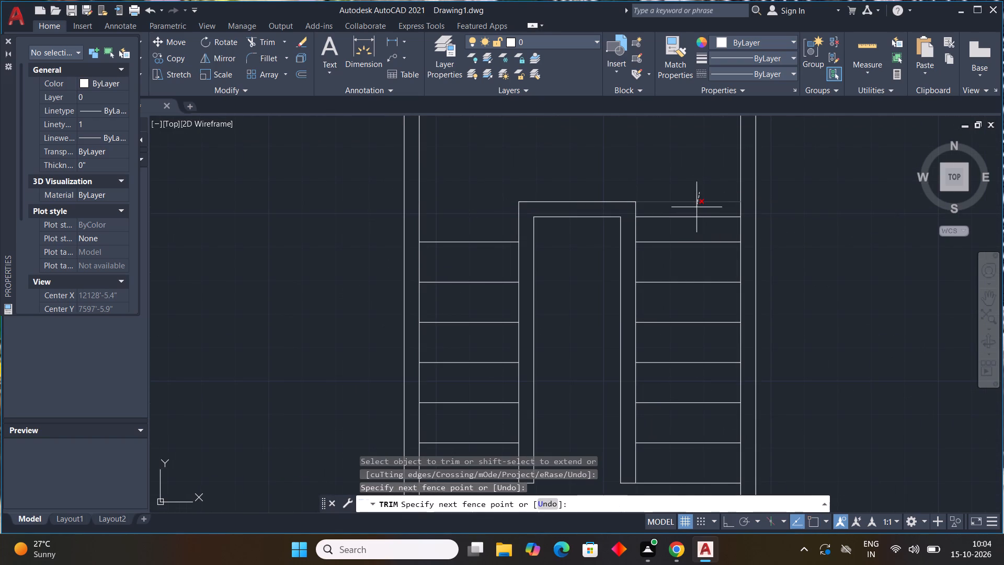
{"action": "left_click_drag", "start_coordinate": [697, 207], "coordinate": [697, 222]}
{"action": "scroll", "coordinate": [710, 216], "scroll_direction": "down", "scroll_amount": 1}
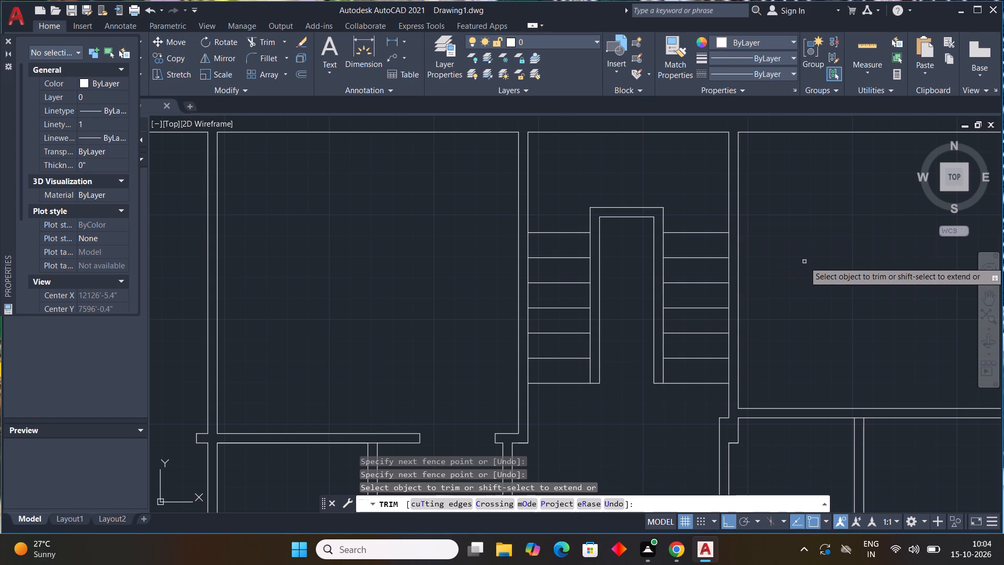
{"action": "key", "text": "Escape"}
Draw an east-pointing arrow just south of the stairwell, using a horizontal shaft and two short diagonal strokes with Ortho off.
{"action": "scroll", "coordinate": [710, 250], "scroll_direction": "down", "scroll_amount": 3}
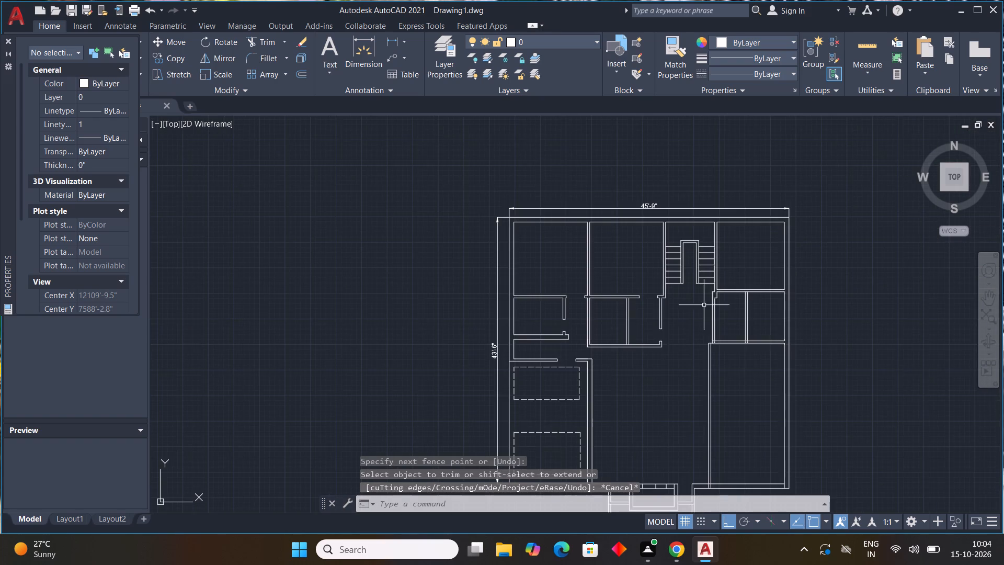
{"action": "scroll", "coordinate": [692, 301], "scroll_direction": "up", "scroll_amount": 4}
{"action": "key", "text": "l"}
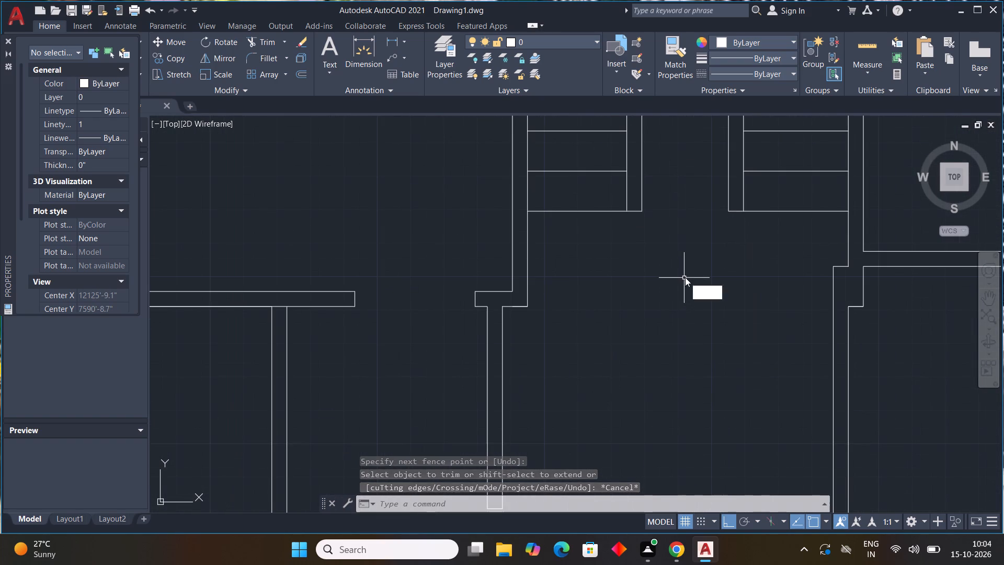
{"action": "key", "text": "space"}
{"action": "left_click_drag", "start_coordinate": [678, 243], "coordinate": [694, 241]}
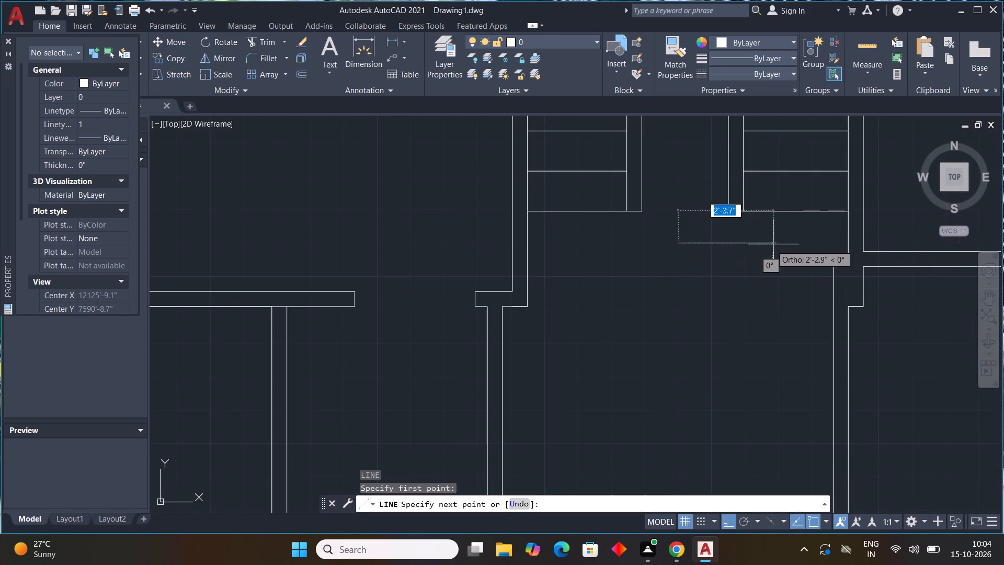
{"action": "left_click", "coordinate": [784, 240]}
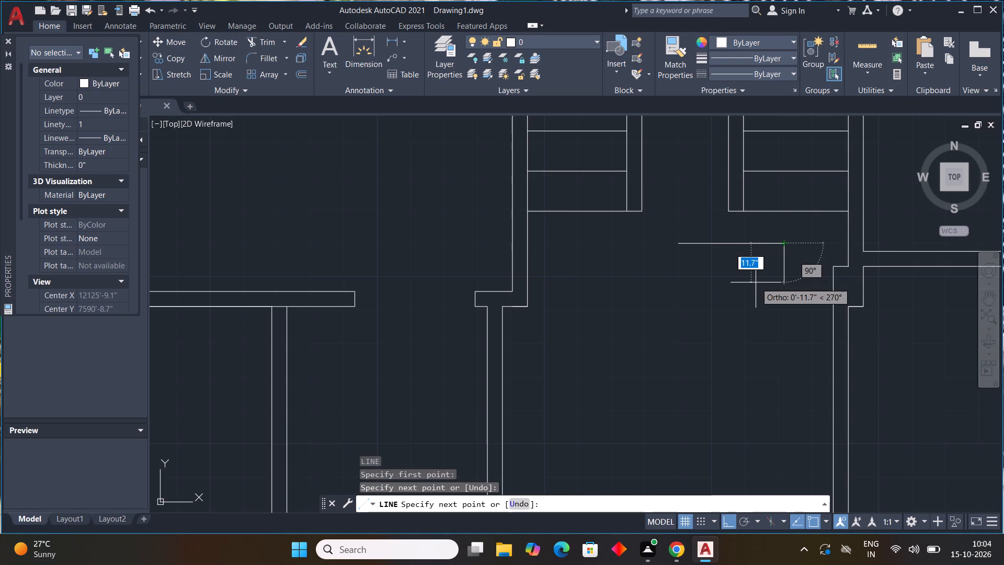
{"action": "key", "text": "F8"}
{"action": "left_click", "coordinate": [753, 260]}
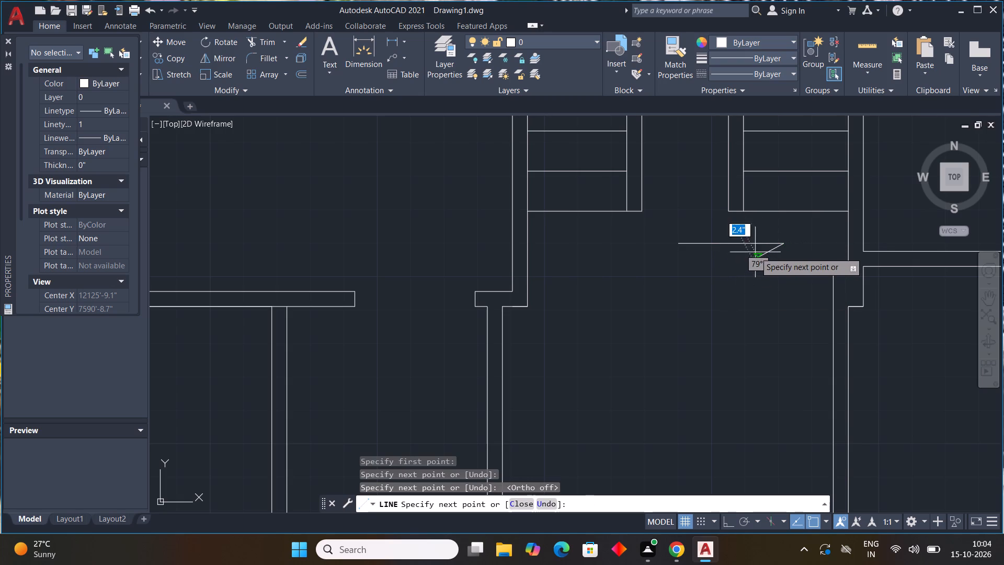
{"action": "key", "text": "Escape"}
{"action": "type", "text": "l"}
{"action": "key", "text": "space"}
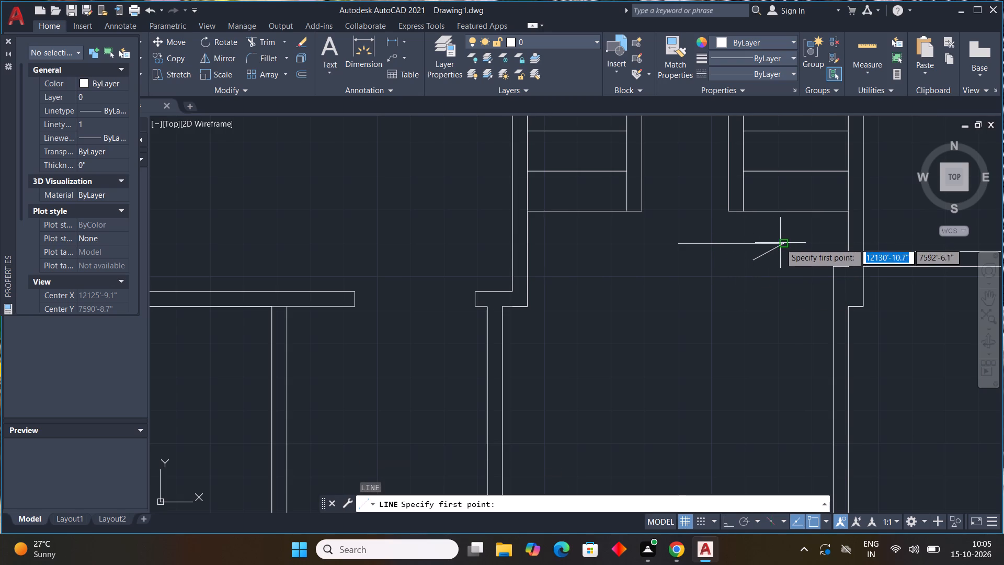
{"action": "left_click", "coordinate": [782, 242]}
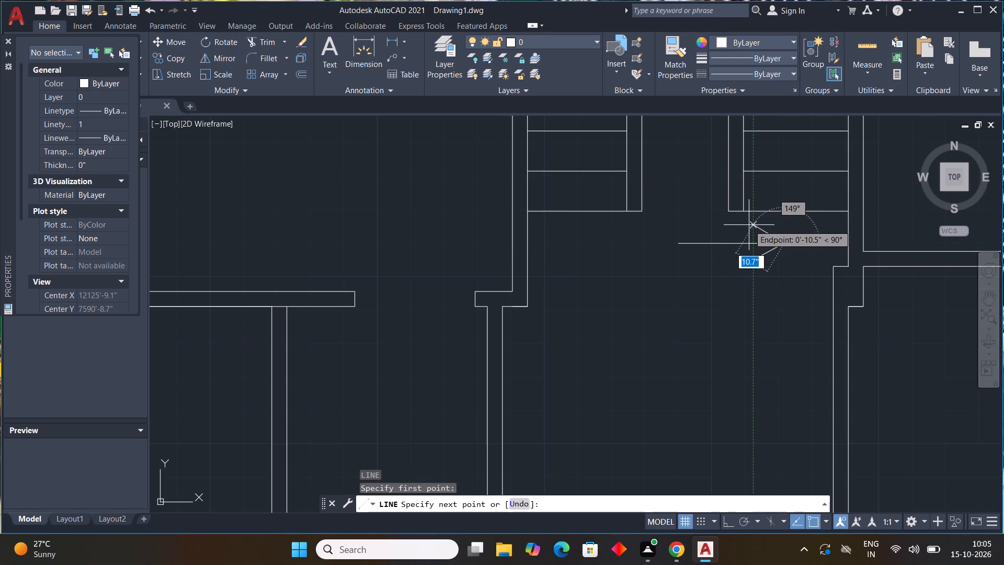
{"action": "left_click_drag", "start_coordinate": [749, 224], "coordinate": [748, 218]}
{"action": "key", "text": "Escape"}
{"action": "scroll", "coordinate": [852, 247], "scroll_direction": "down", "scroll_amount": 4}
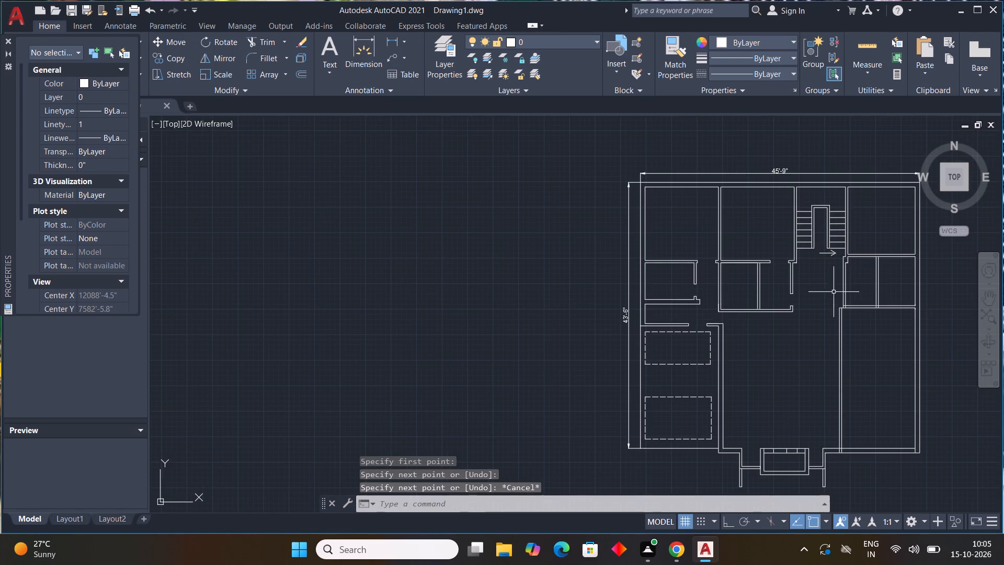
Draw a short vertical line across the 4.5" wall south of the northeast room, near the wall's west end.
{"action": "middle_click_drag", "start_coordinate": [819, 298], "coordinate": [728, 288]}
{"action": "scroll", "coordinate": [792, 251], "scroll_direction": "up", "scroll_amount": 1}
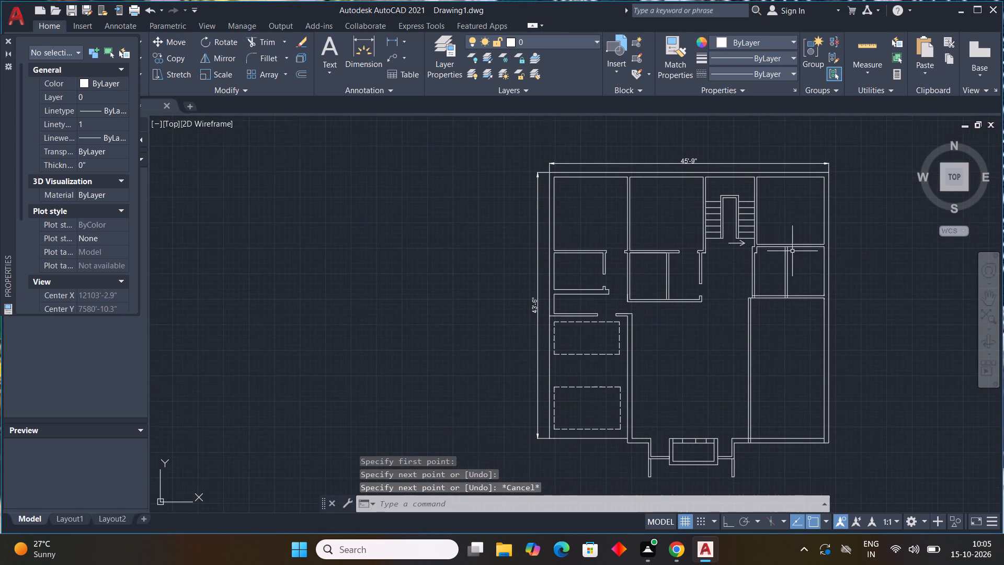
{"action": "scroll", "coordinate": [792, 251], "scroll_direction": "up", "scroll_amount": 3}
{"action": "type", "text": "l"}
{"action": "key", "text": "space"}
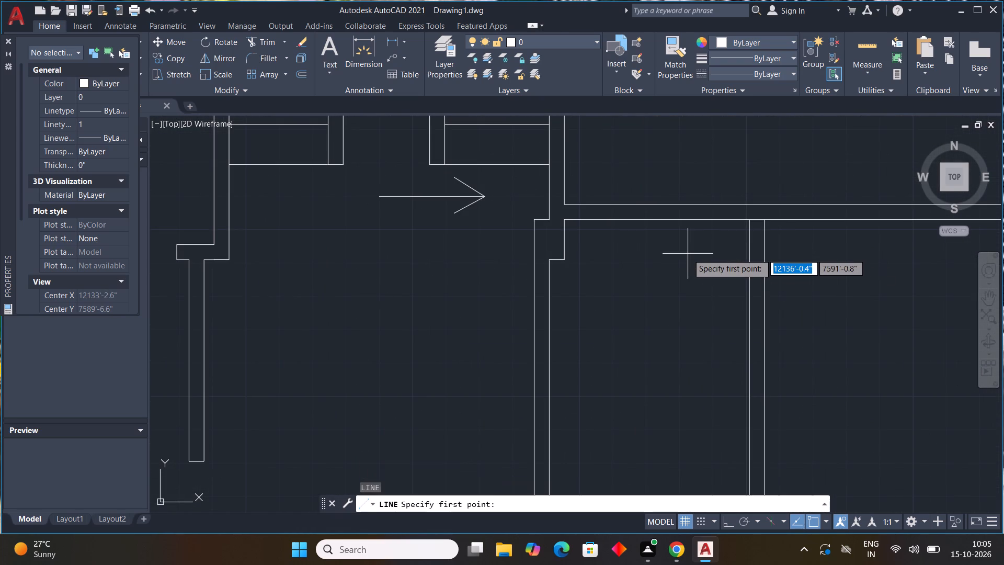
{"action": "scroll", "coordinate": [688, 254], "scroll_direction": "up", "scroll_amount": 2}
{"action": "scroll", "coordinate": [487, 173], "scroll_direction": "down", "scroll_amount": 3}
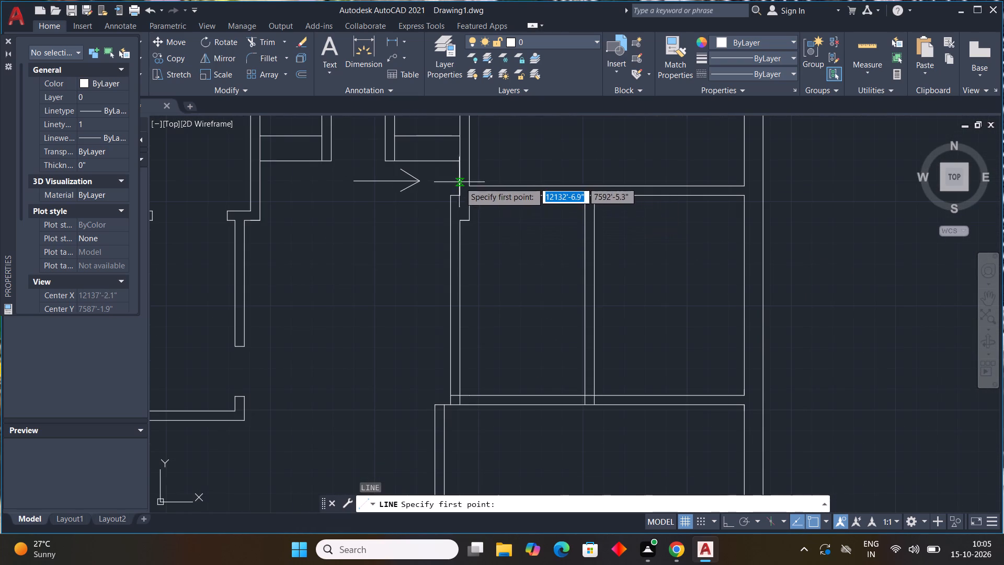
{"action": "left_click", "coordinate": [485, 186]}
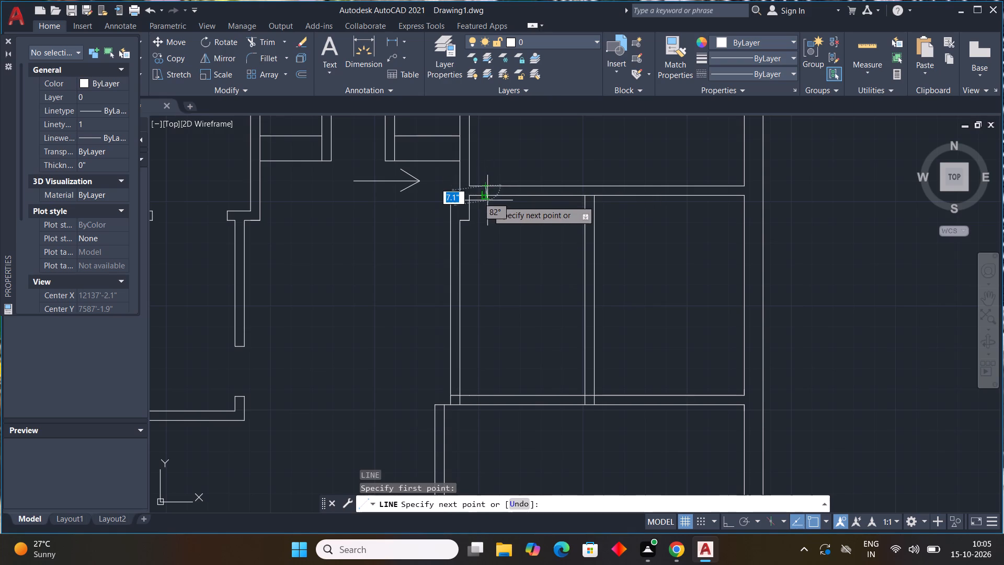
{"action": "left_click", "coordinate": [483, 196]}
{"action": "key", "text": "Escape"}
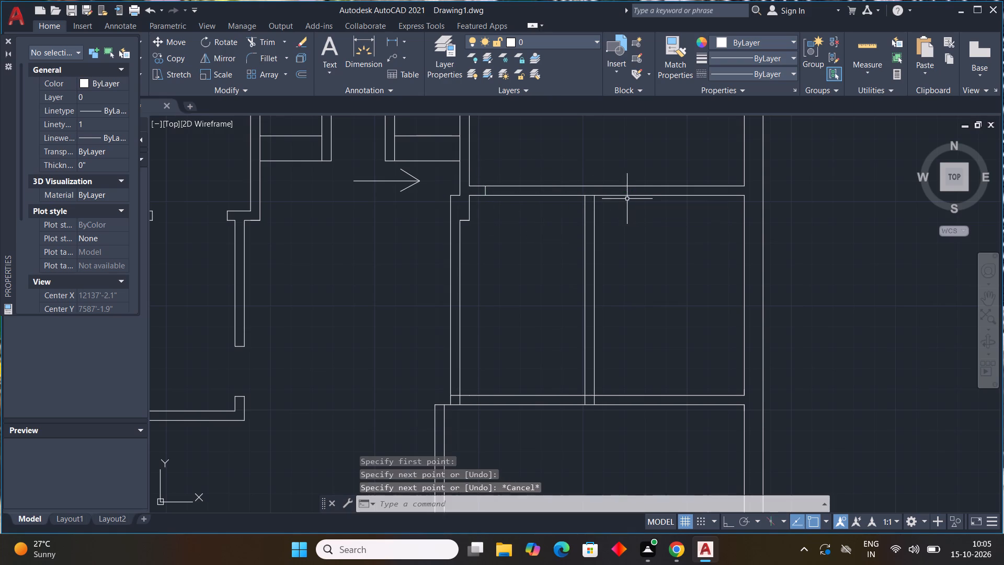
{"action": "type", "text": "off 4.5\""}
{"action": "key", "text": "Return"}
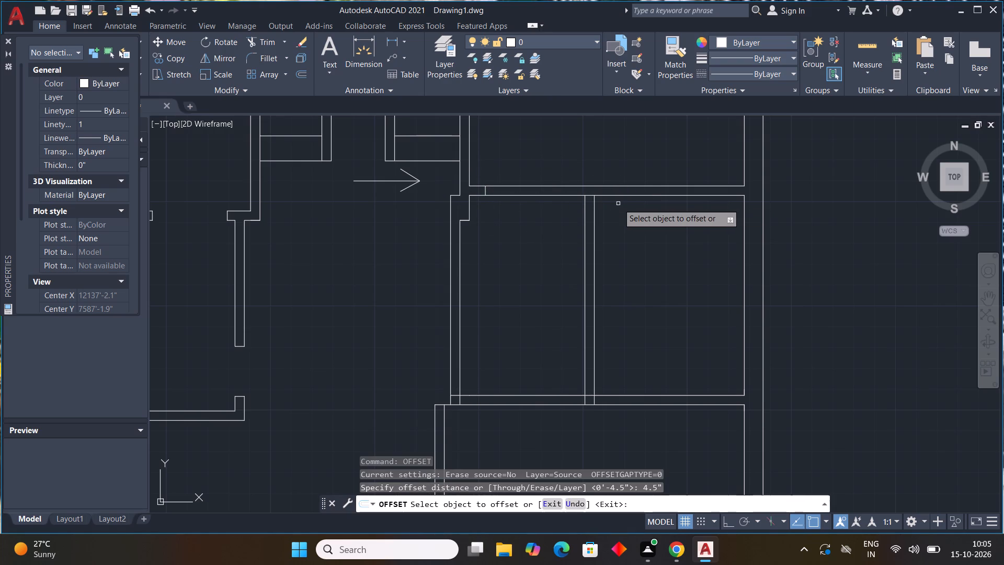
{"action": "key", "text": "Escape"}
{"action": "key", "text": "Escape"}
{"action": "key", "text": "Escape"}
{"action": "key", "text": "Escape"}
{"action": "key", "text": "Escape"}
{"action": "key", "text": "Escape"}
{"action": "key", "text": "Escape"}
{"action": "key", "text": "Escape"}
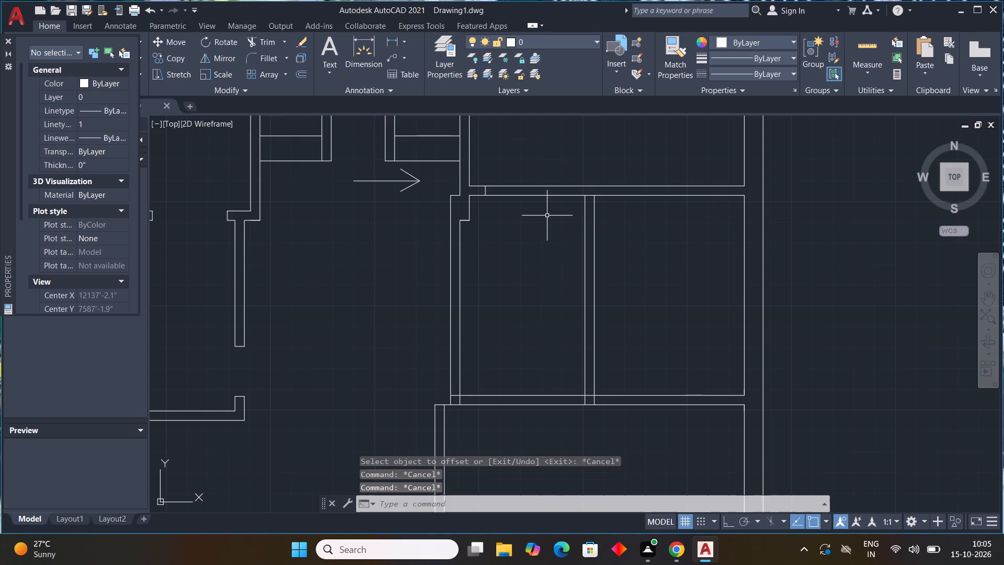
Offset the short line across the northeast room's south wall 3' east to mark the opening's other side.
{"action": "key", "text": "space"}
{"action": "type", "text": "3'"}
{"action": "key", "text": "Return"}
{"action": "scroll", "coordinate": [547, 216], "scroll_direction": "up", "scroll_amount": 1}
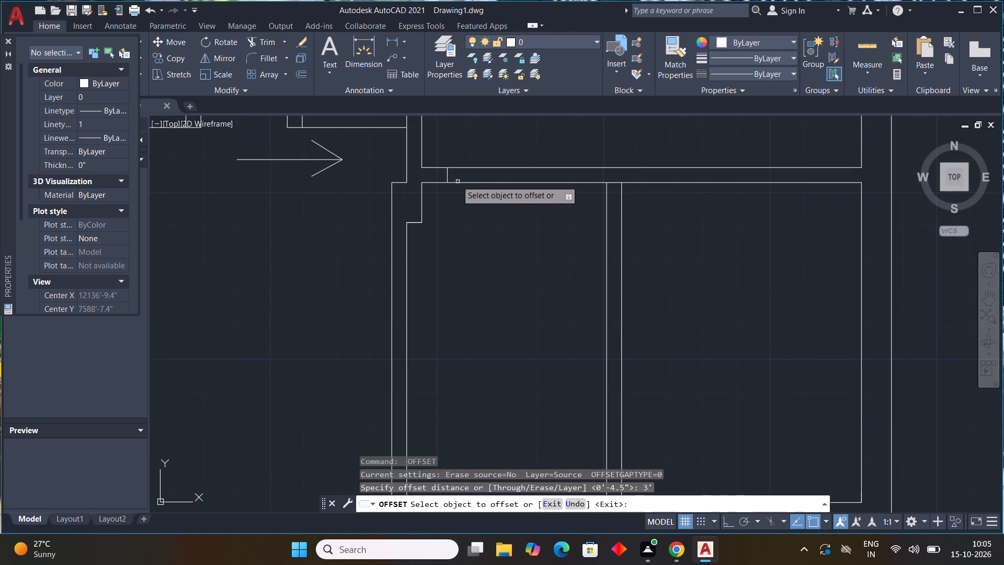
{"action": "left_click_drag", "start_coordinate": [447, 174], "coordinate": [465, 177]}
{"action": "left_click", "coordinate": [529, 191]}
{"action": "key", "text": "Escape"}
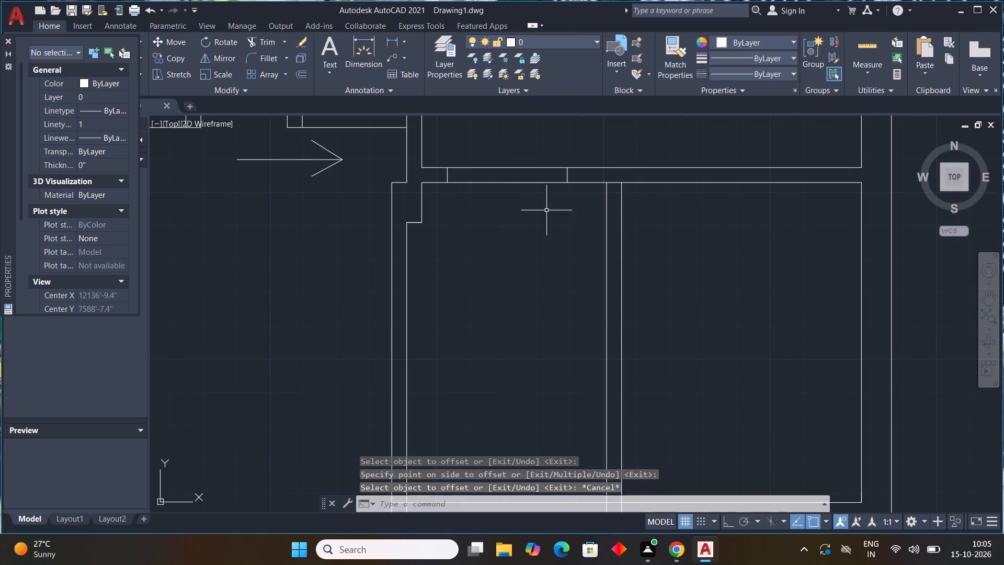
Draw a short horizontal line across the partition between the two small east rooms, near its north end.
{"action": "type", "text": "l"}
{"action": "key", "text": "space"}
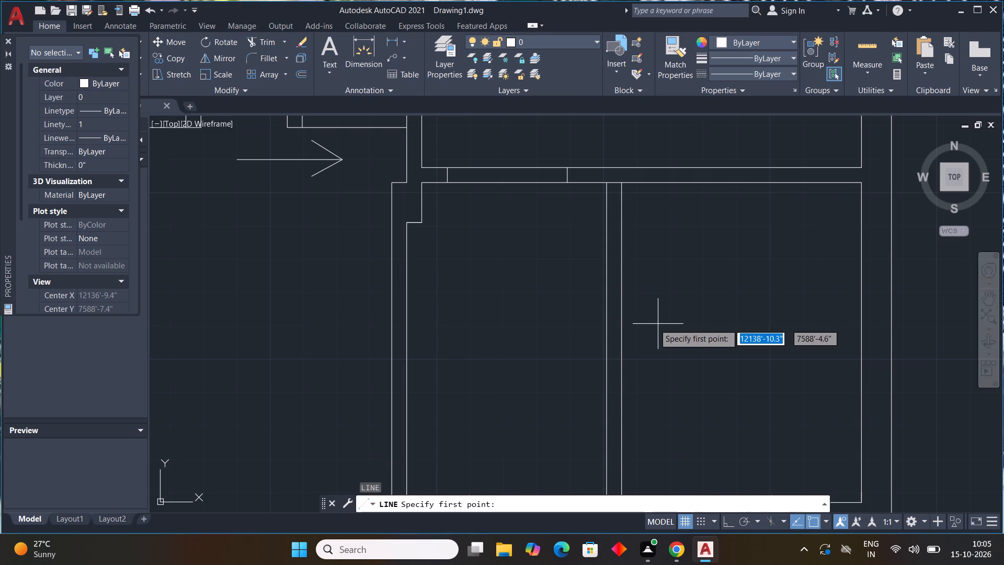
{"action": "scroll", "coordinate": [646, 323], "scroll_direction": "up", "scroll_amount": 2}
{"action": "scroll", "coordinate": [646, 323], "scroll_direction": "down", "scroll_amount": 3}
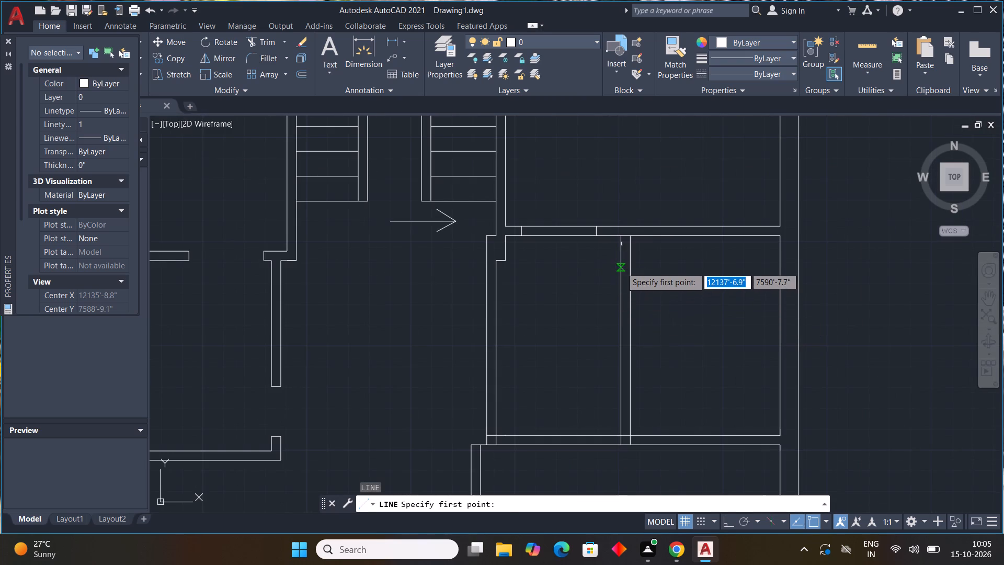
{"action": "left_click", "coordinate": [621, 267]}
{"action": "left_click", "coordinate": [635, 268]}
{"action": "key", "text": "Escape"}
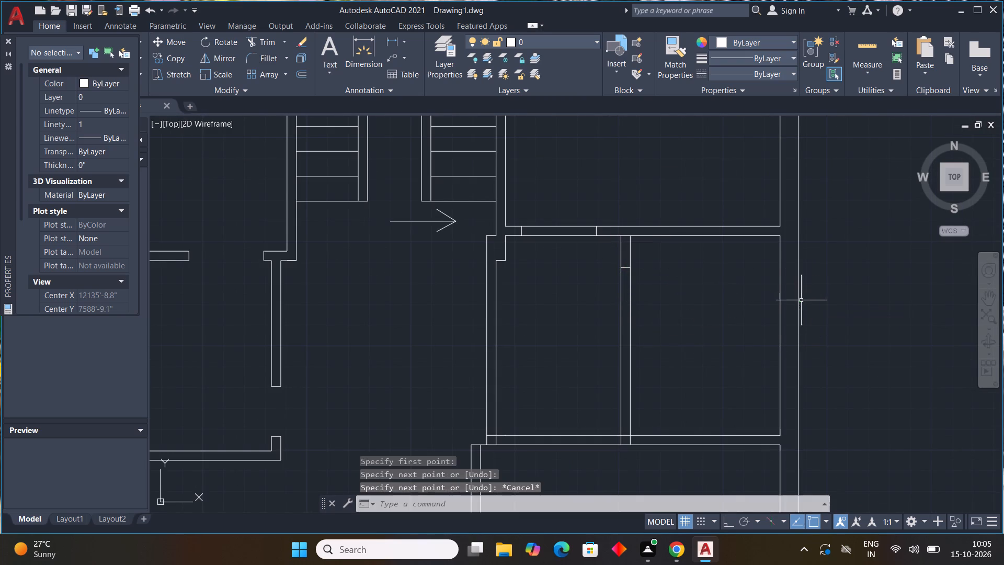
Offset the short line across the small east rooms' partition 2' south to mark the opening's other side.
{"action": "type", "text": "off"}
{"action": "key", "text": "space"}
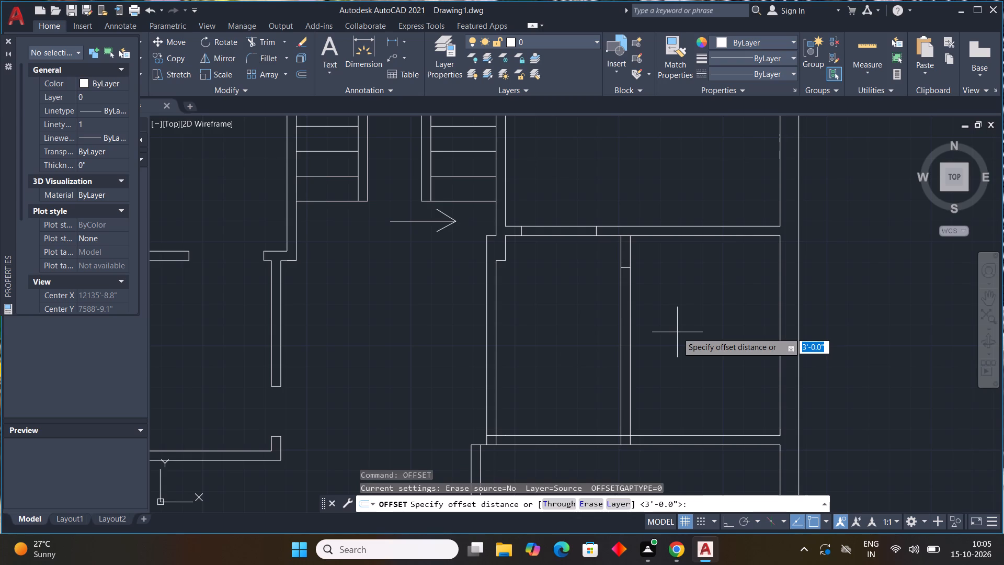
{"action": "type", "text": "2'"}
{"action": "key", "text": "Return"}
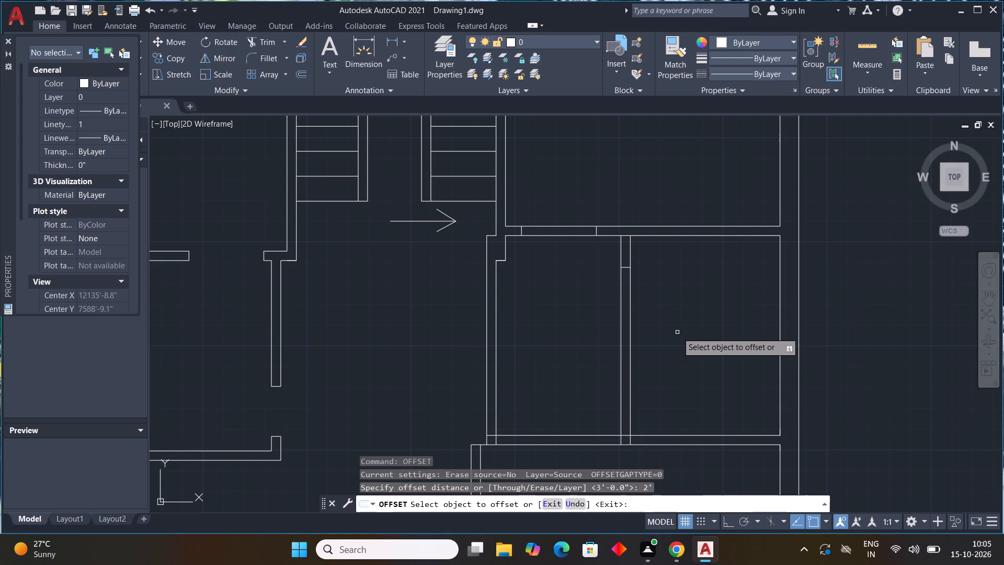
{"action": "scroll", "coordinate": [621, 265], "scroll_direction": "up", "scroll_amount": 3}
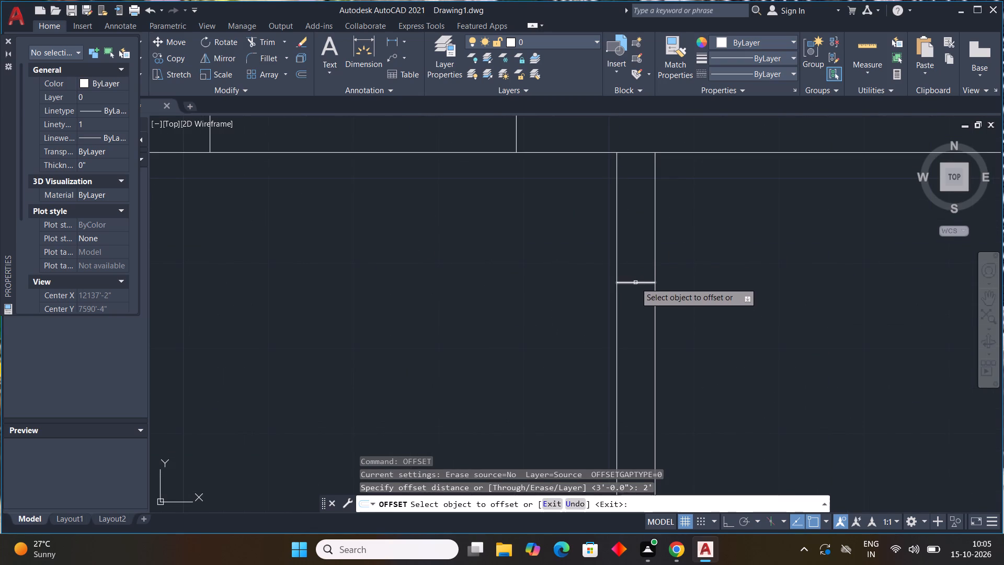
{"action": "left_click_drag", "start_coordinate": [635, 280], "coordinate": [636, 291]}
{"action": "scroll", "coordinate": [644, 356], "scroll_direction": "down", "scroll_amount": 4}
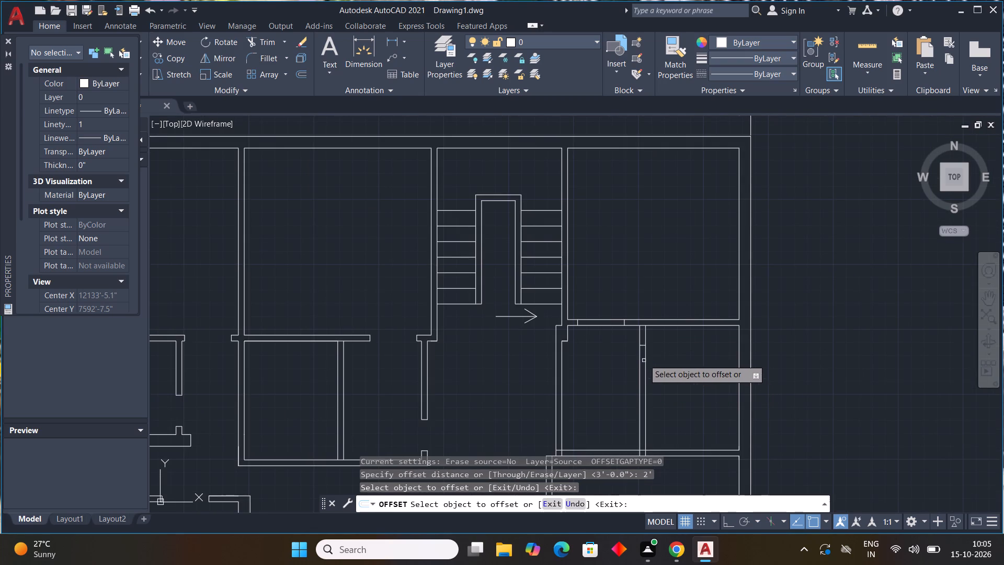
{"action": "left_click_drag", "start_coordinate": [643, 345], "coordinate": [644, 354]}
{"action": "left_click", "coordinate": [648, 381]}
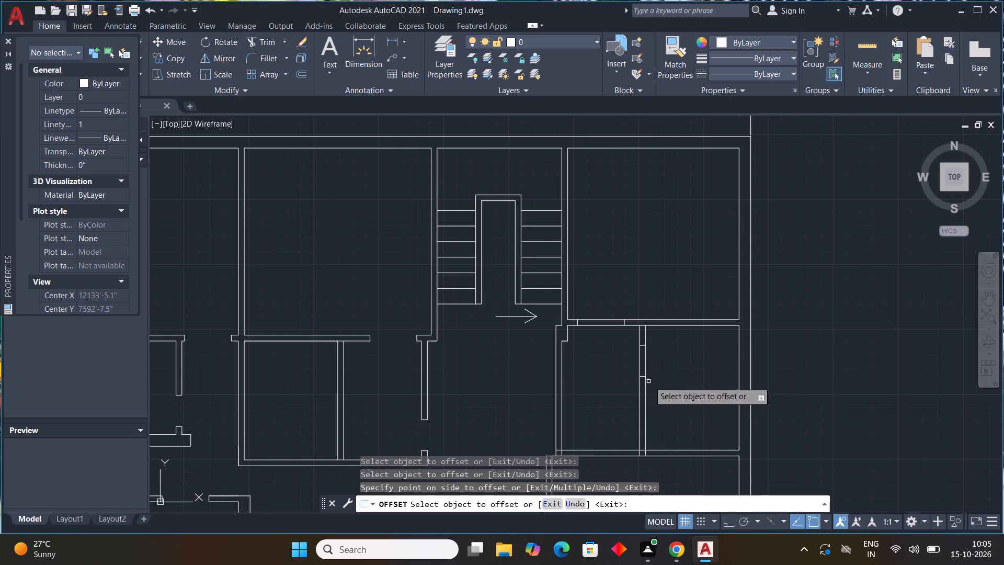
{"action": "key", "text": "Escape"}
{"action": "key", "text": "Escape"}
{"action": "key", "text": "Escape"}
{"action": "key", "text": "Escape"}
{"action": "key", "text": "Escape"}
{"action": "key", "text": "Escape"}
{"action": "key", "text": "Escape"}
{"action": "key", "text": "Escape"}
{"action": "key", "text": "Escape"}
{"action": "key", "text": "Escape"}
{"action": "key", "text": "Escape"}
{"action": "key", "text": "Escape"}
{"action": "key", "text": "Escape"}
{"action": "key", "text": "Escape"}
{"action": "key", "text": "Escape"}
{"action": "key", "text": "Escape"}
{"action": "key", "text": "Escape"}
{"action": "key", "text": "Escape"}
{"action": "key", "text": "Escape"}
{"action": "key", "text": "Escape"}
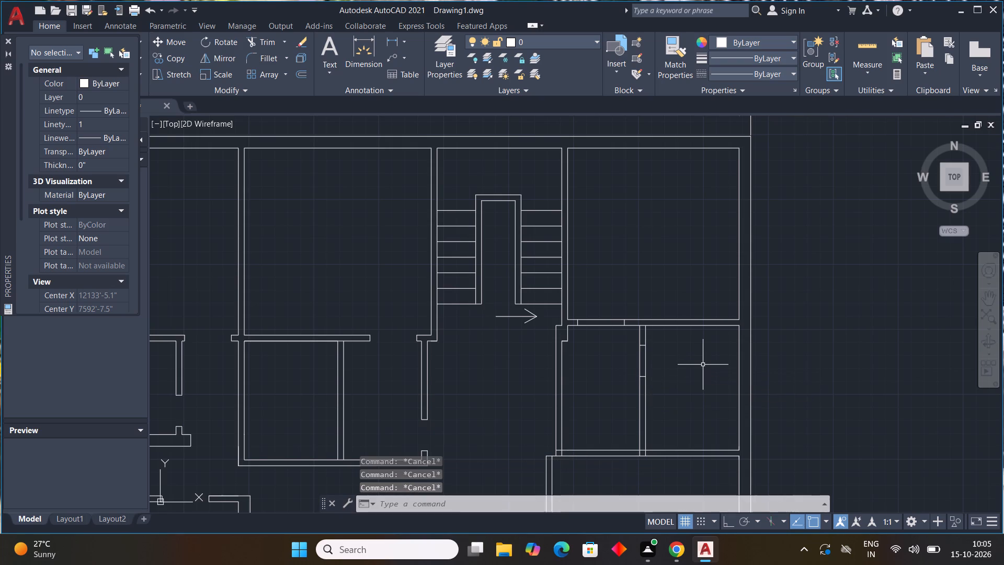
Draw two lines boxing off the northwest corner of the easternmost small room, about 1'-5" wide.
{"action": "key", "text": "l"}
{"action": "key", "text": "space"}
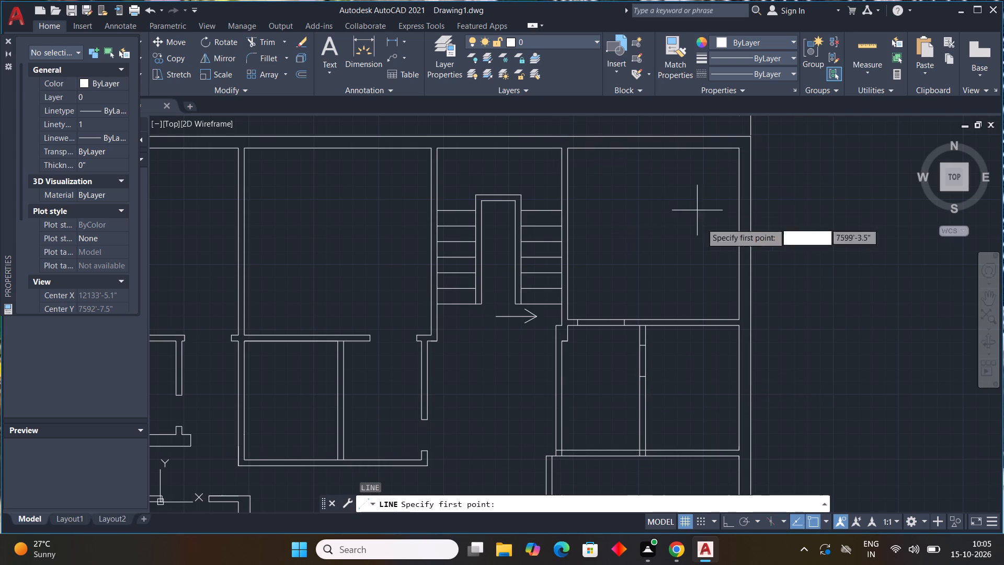
{"action": "scroll", "coordinate": [717, 366], "scroll_direction": "up", "scroll_amount": 1}
{"action": "middle_click_drag", "start_coordinate": [701, 356], "coordinate": [477, 270]}
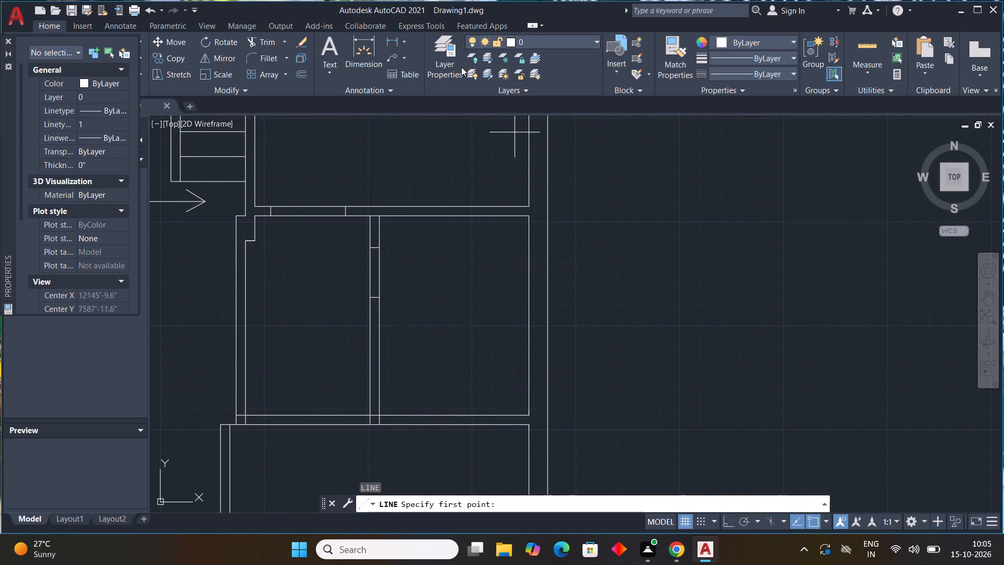
{"action": "scroll", "coordinate": [415, 234], "scroll_direction": "up", "scroll_amount": 2}
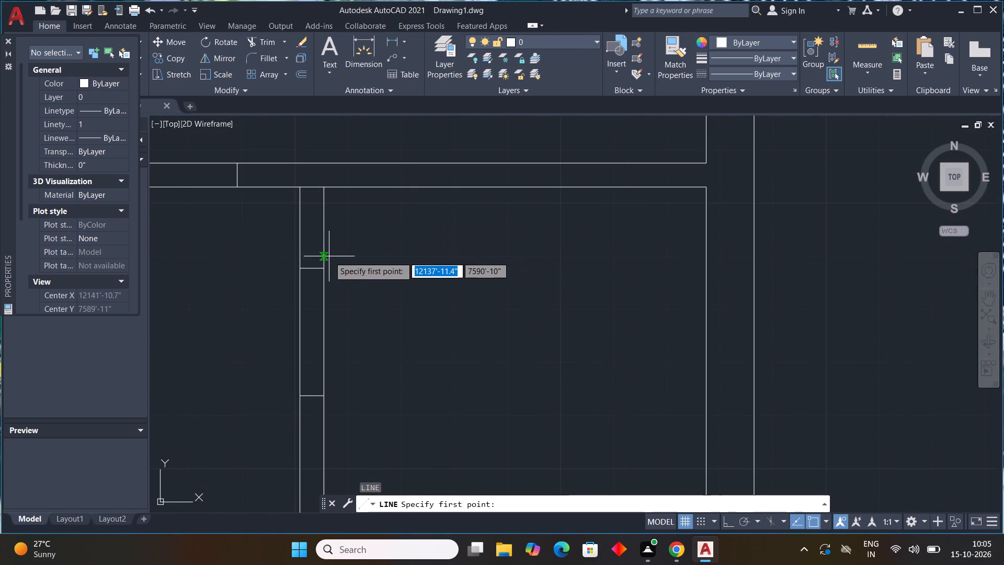
{"action": "left_click", "coordinate": [325, 256]}
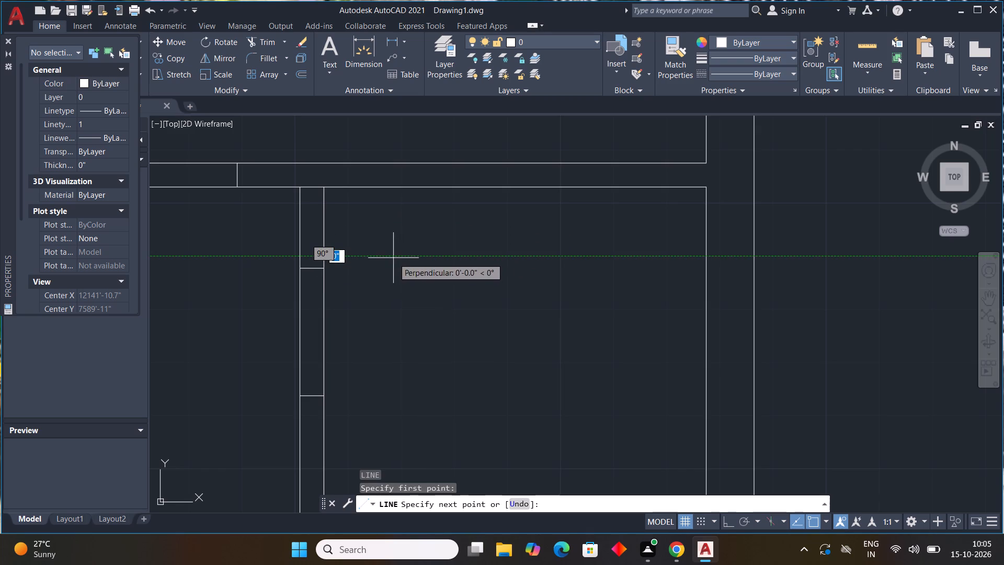
{"action": "left_click", "coordinate": [402, 257]}
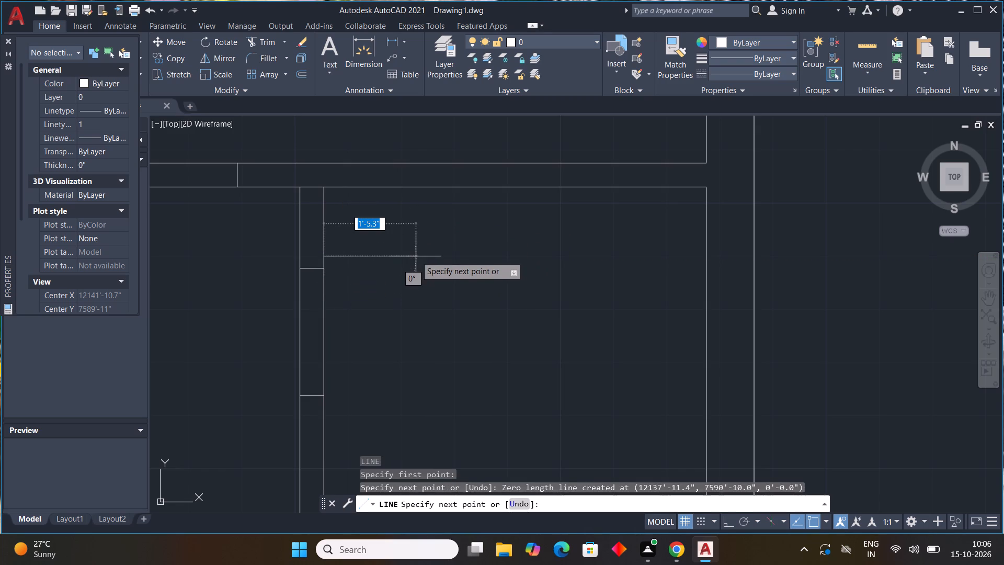
{"action": "left_click", "coordinate": [416, 256]}
{"action": "left_click", "coordinate": [416, 185]}
{"action": "key", "text": "Escape"}
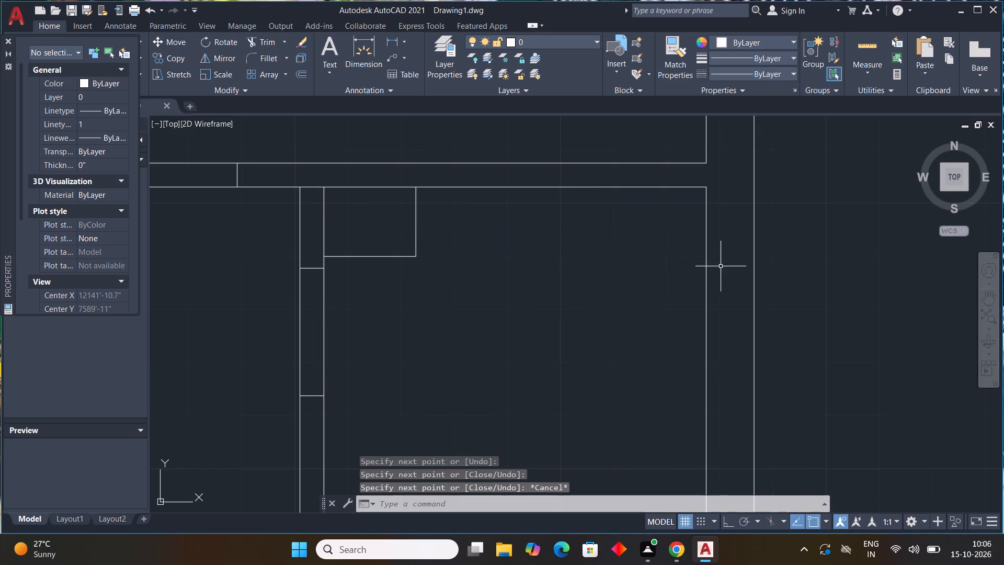
Draw two lines boxing off the same room's northeast corner, level with the northwest box, with Ortho on.
{"action": "type", "text": "l"}
{"action": "key", "text": "space"}
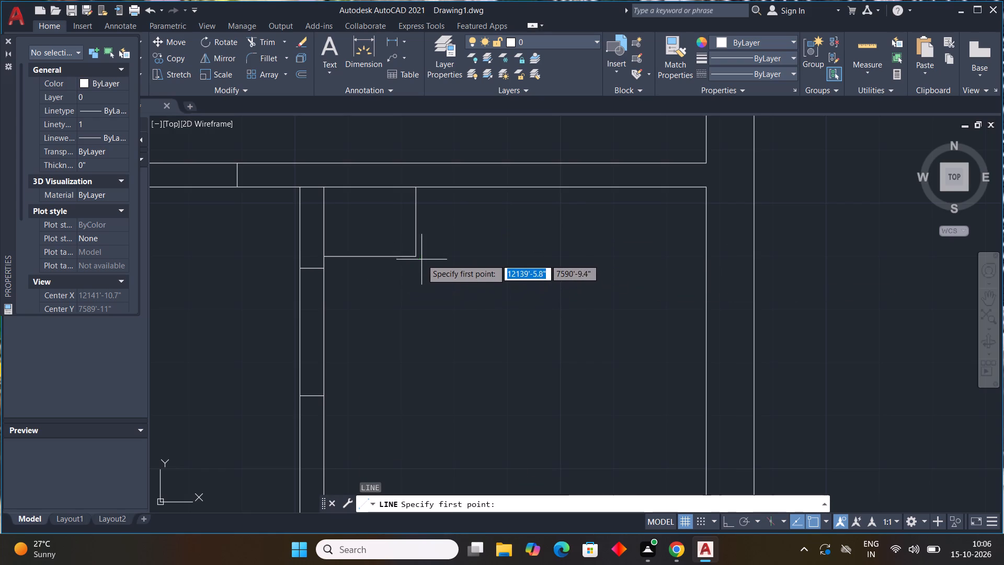
{"action": "left_click_drag", "start_coordinate": [709, 257], "coordinate": [701, 257]}
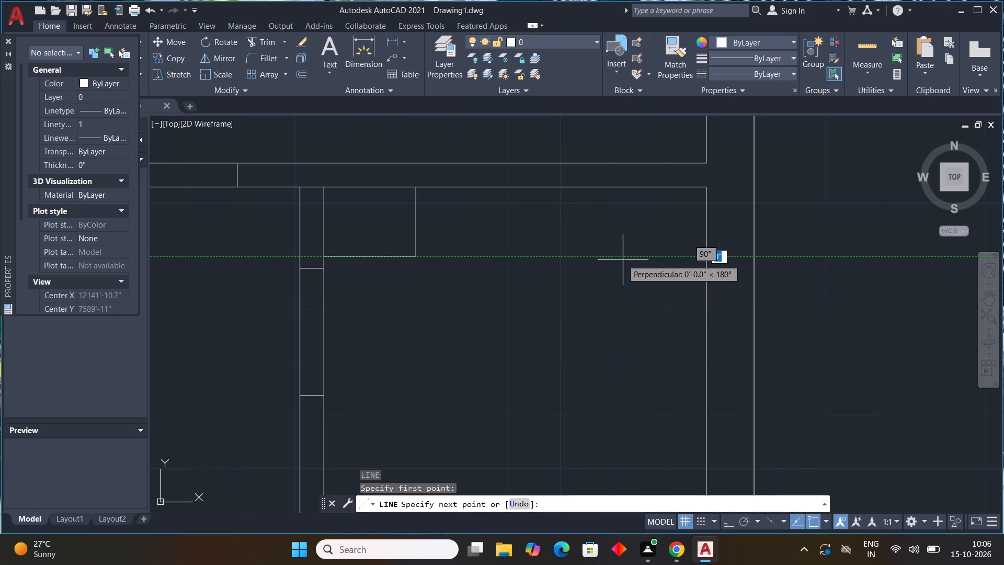
{"action": "left_click", "coordinate": [623, 260]}
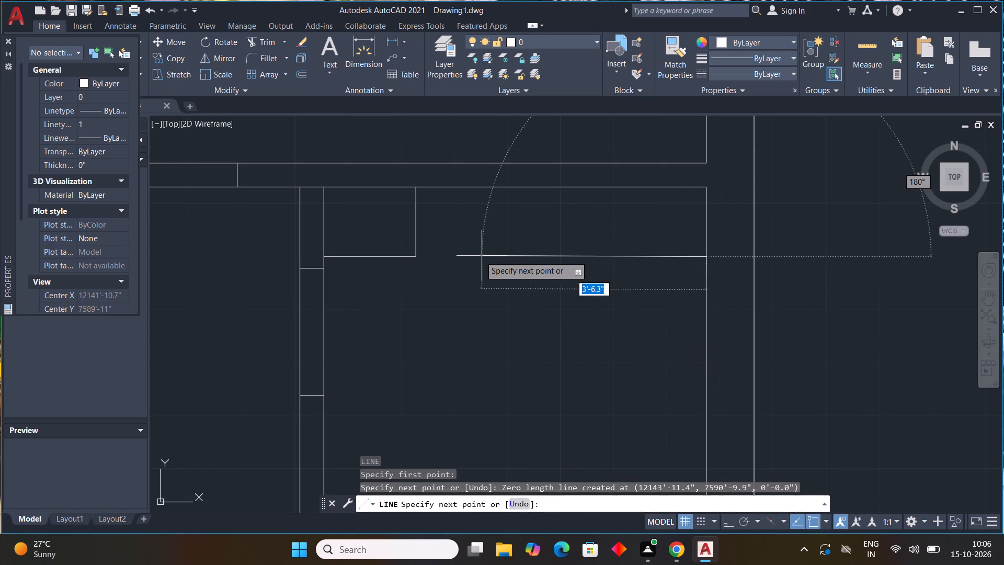
{"action": "key", "text": "F8"}
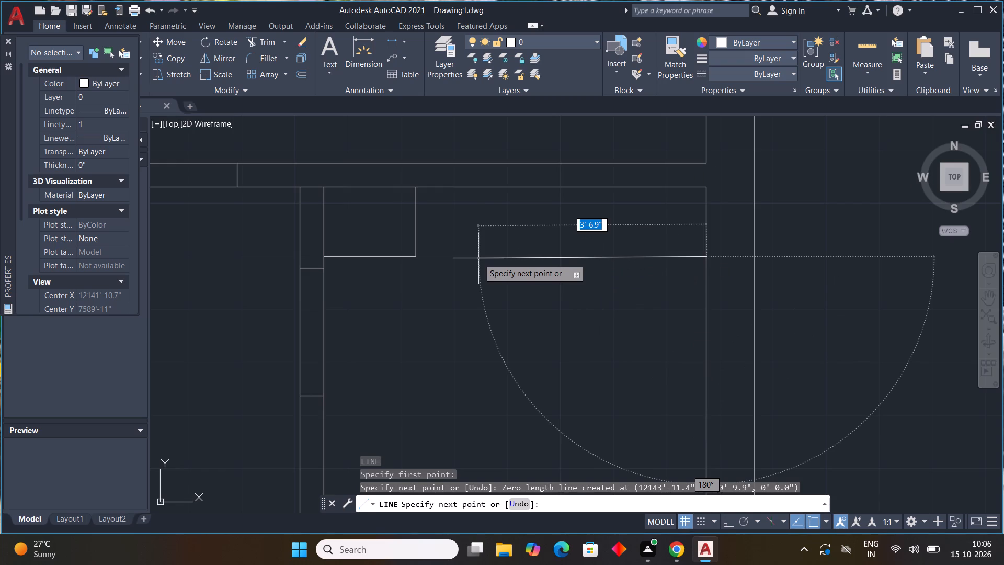
{"action": "left_click", "coordinate": [596, 256]}
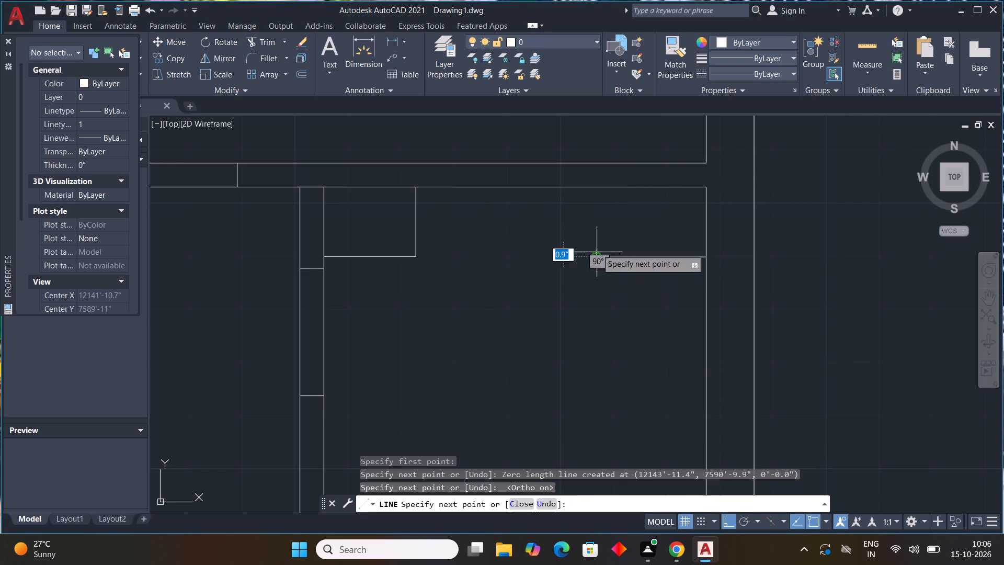
{"action": "left_click", "coordinate": [599, 188]}
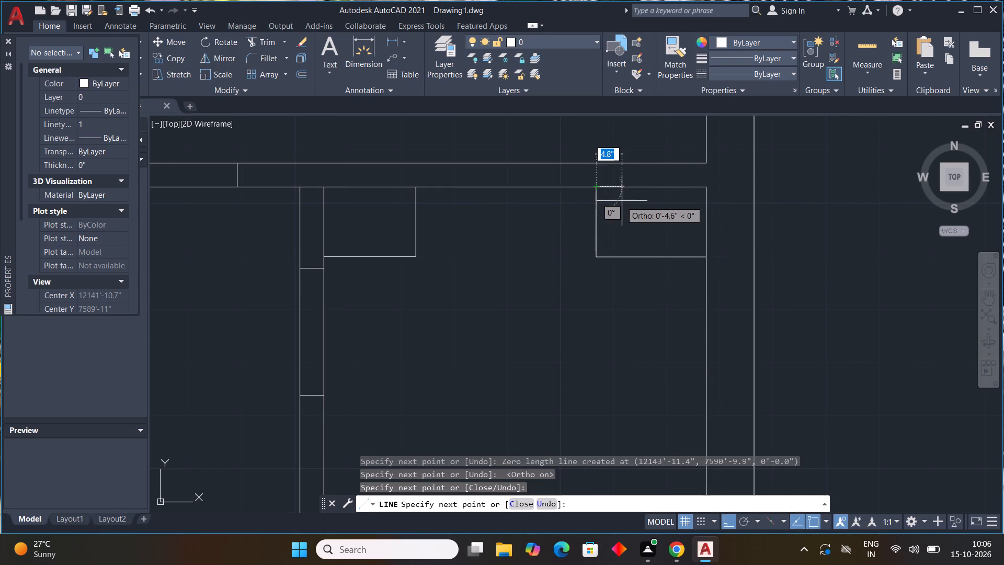
{"action": "key", "text": "Escape"}
Draw two lines boxing off the same room's southeast corner, about 2'-6" in the north-south direction.
{"action": "scroll", "coordinate": [669, 294], "scroll_direction": "down", "scroll_amount": 4}
{"action": "middle_click_drag", "start_coordinate": [636, 375], "coordinate": [581, 342]}
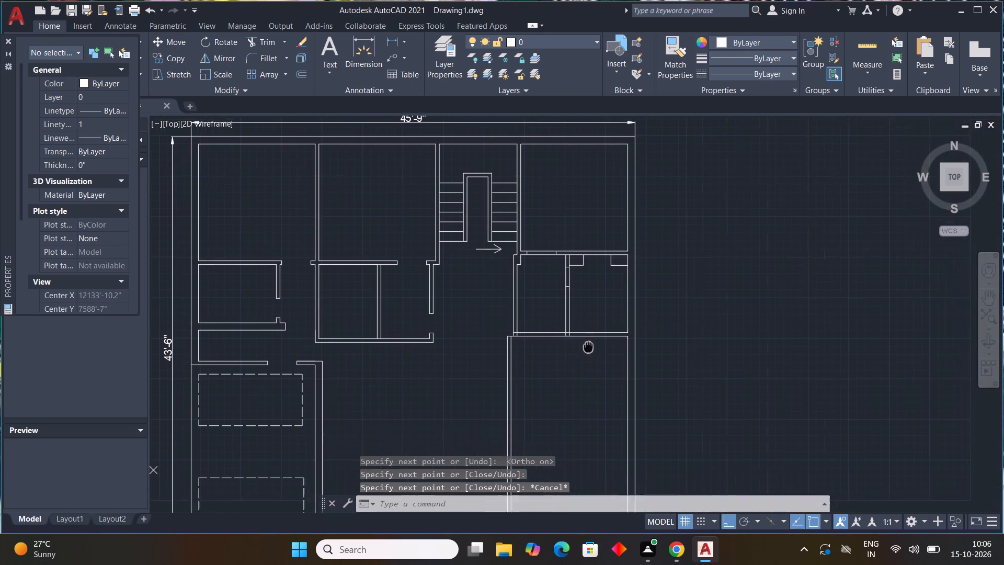
{"action": "middle_click_drag", "start_coordinate": [581, 342], "coordinate": [467, 304]}
{"action": "type", "text": "l"}
{"action": "key", "text": "space"}
{"action": "scroll", "coordinate": [508, 275], "scroll_direction": "up", "scroll_amount": 1}
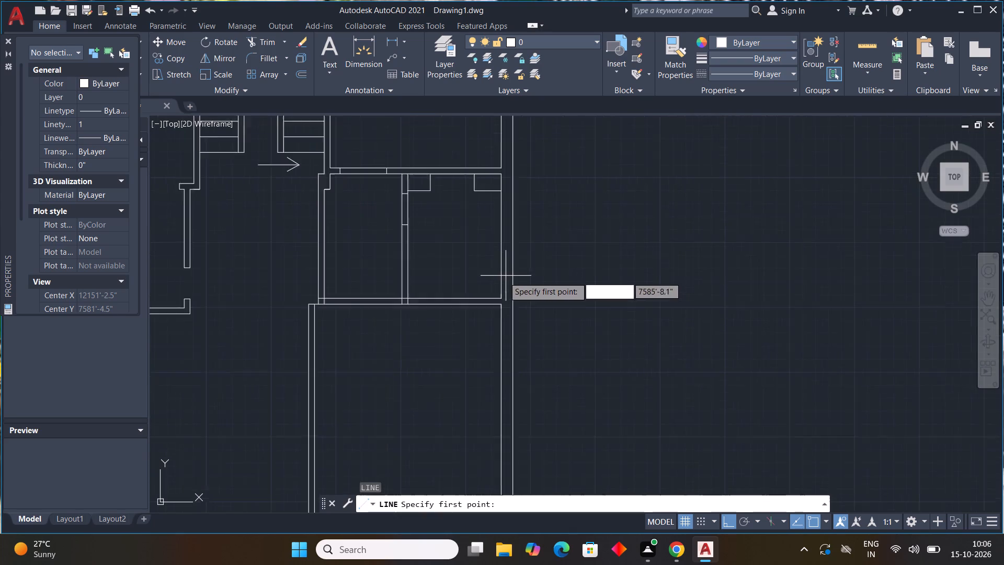
{"action": "scroll", "coordinate": [500, 277], "scroll_direction": "up", "scroll_amount": 2}
{"action": "left_click", "coordinate": [502, 231]}
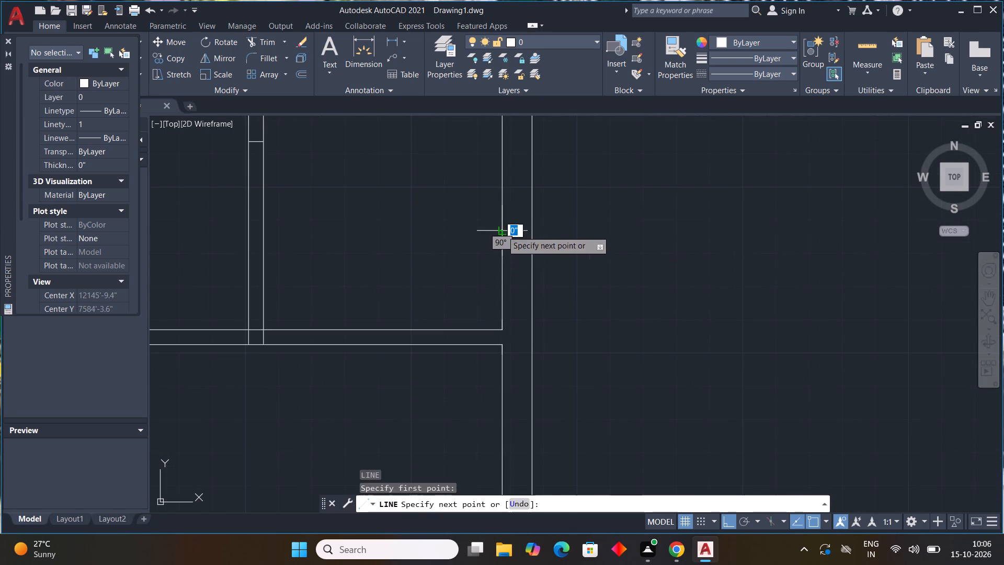
{"action": "left_click", "coordinate": [423, 228]}
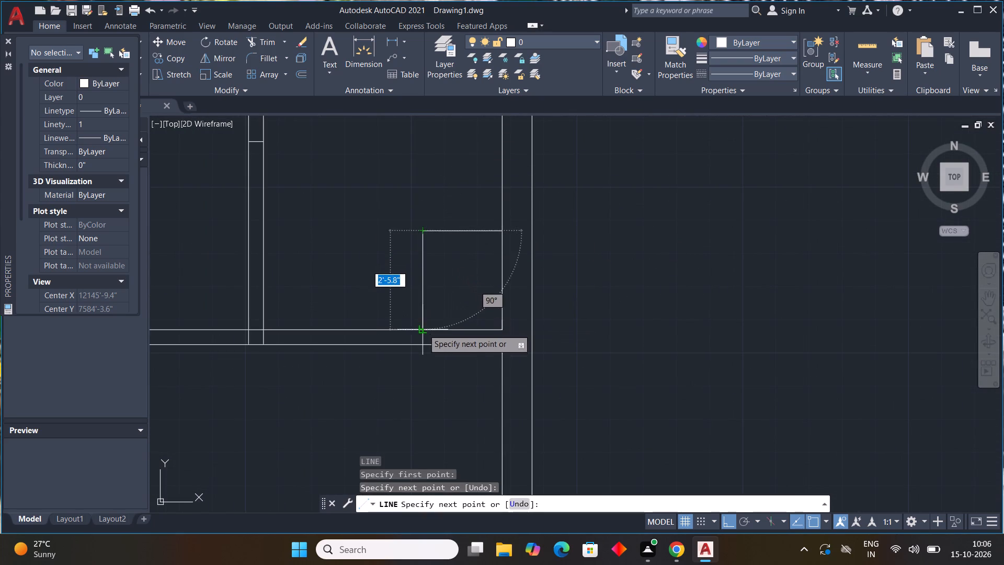
{"action": "left_click", "coordinate": [423, 331]}
{"action": "key", "text": "Escape"}
{"action": "scroll", "coordinate": [456, 288], "scroll_direction": "down", "scroll_amount": 3}
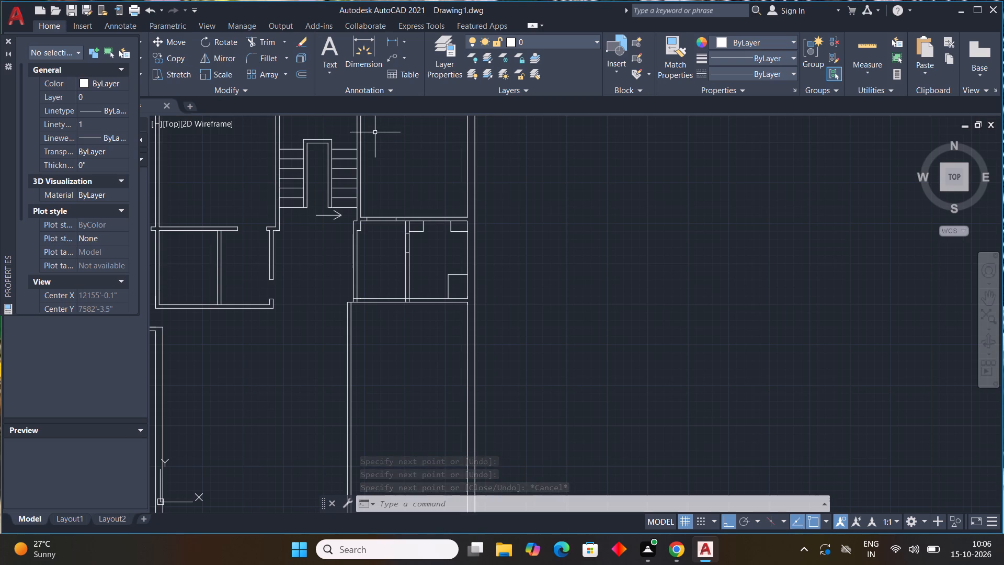
Trim the small east rooms' partition between the two short lines to cut its opening.
{"action": "type", "text": "tr"}
{"action": "key", "text": "space"}
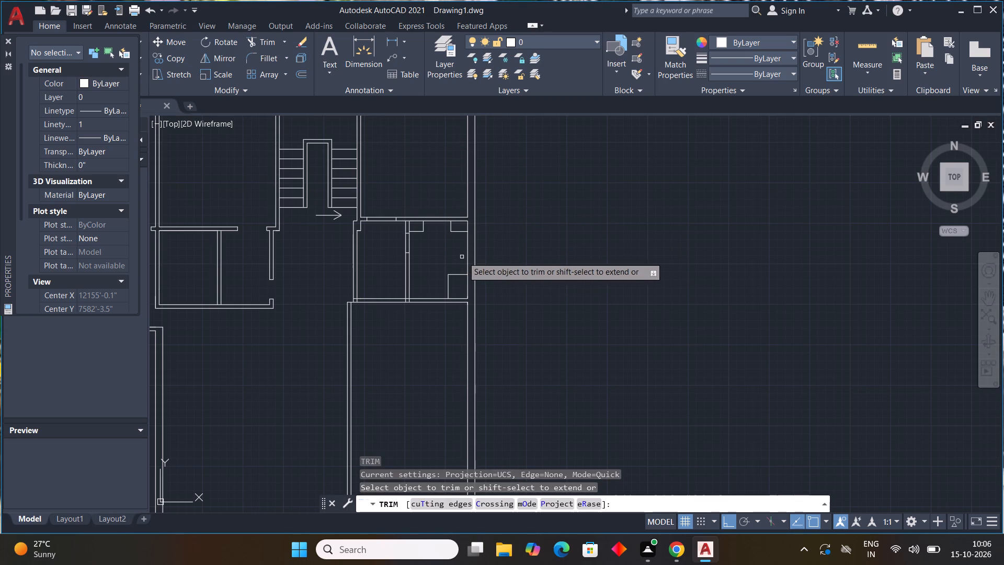
{"action": "scroll", "coordinate": [463, 257], "scroll_direction": "up", "scroll_amount": 1}
{"action": "left_click_drag", "start_coordinate": [360, 238], "coordinate": [396, 228]}
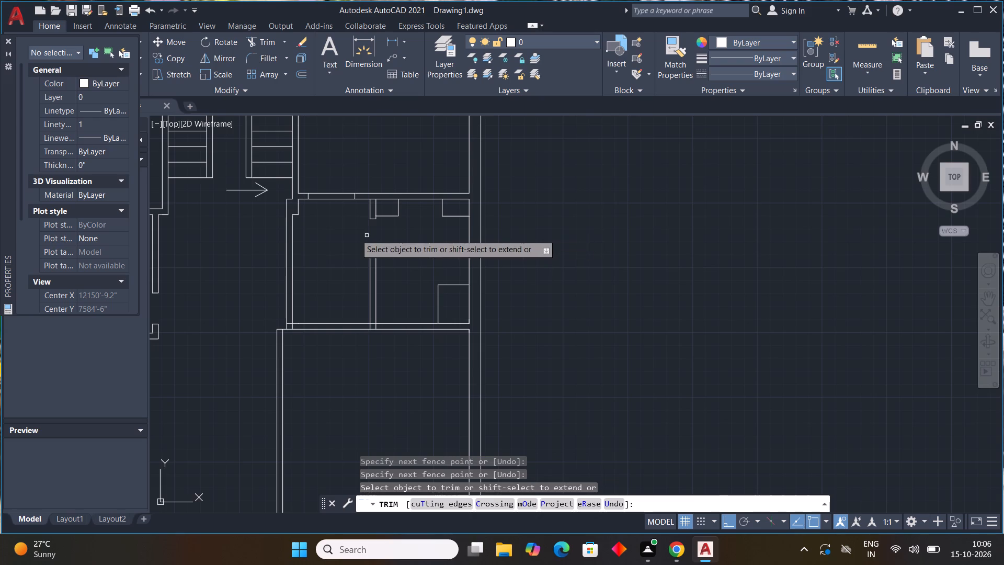
{"action": "key", "text": "Escape"}
{"action": "key", "text": "Escape"}
{"action": "key", "text": "Escape"}
{"action": "key", "text": "Escape"}
{"action": "key", "text": "Escape"}
{"action": "key", "text": "Escape"}
{"action": "key", "text": "Escape"}
{"action": "key", "text": "Escape"}
{"action": "key", "text": "Escape"}
{"action": "key", "text": "Escape"}
{"action": "key", "text": "Escape"}
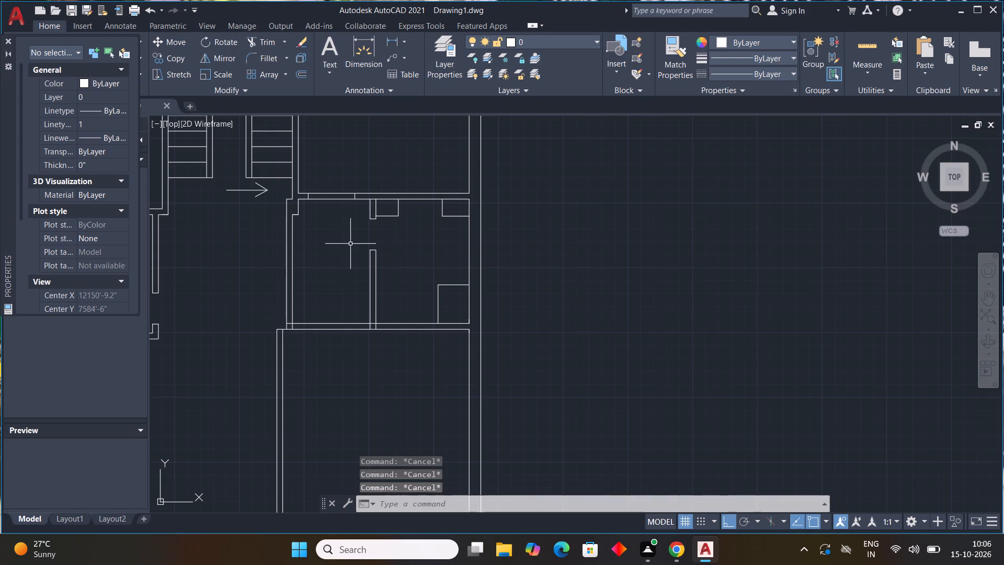
Draw a short 4.5" line across the west wall of the small east rooms, a little south of the wall jog.
{"action": "scroll", "coordinate": [315, 250], "scroll_direction": "up", "scroll_amount": 2}
{"action": "type", "text": "l"}
{"action": "key", "text": "space"}
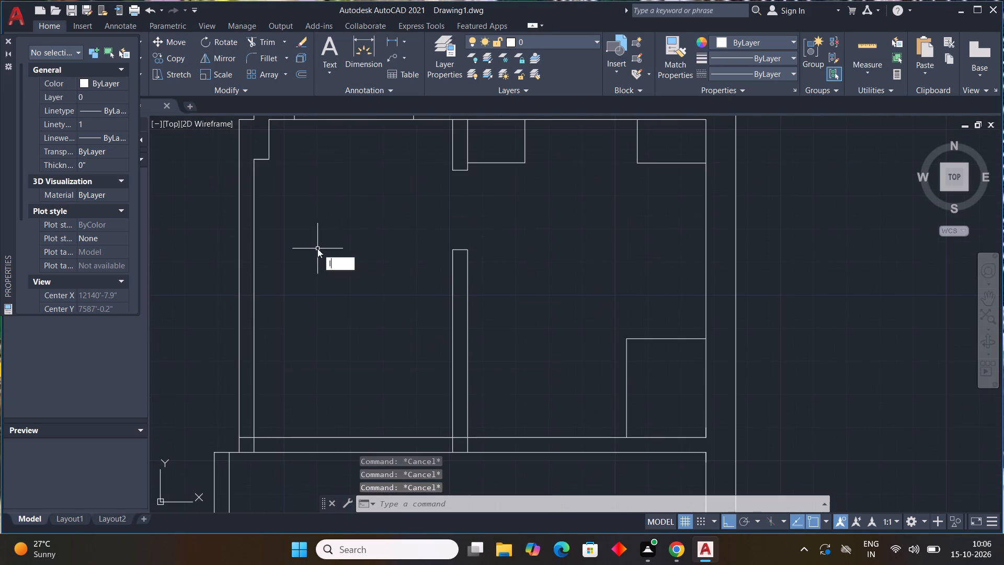
{"action": "middle_click_drag", "start_coordinate": [284, 238], "coordinate": [462, 275]}
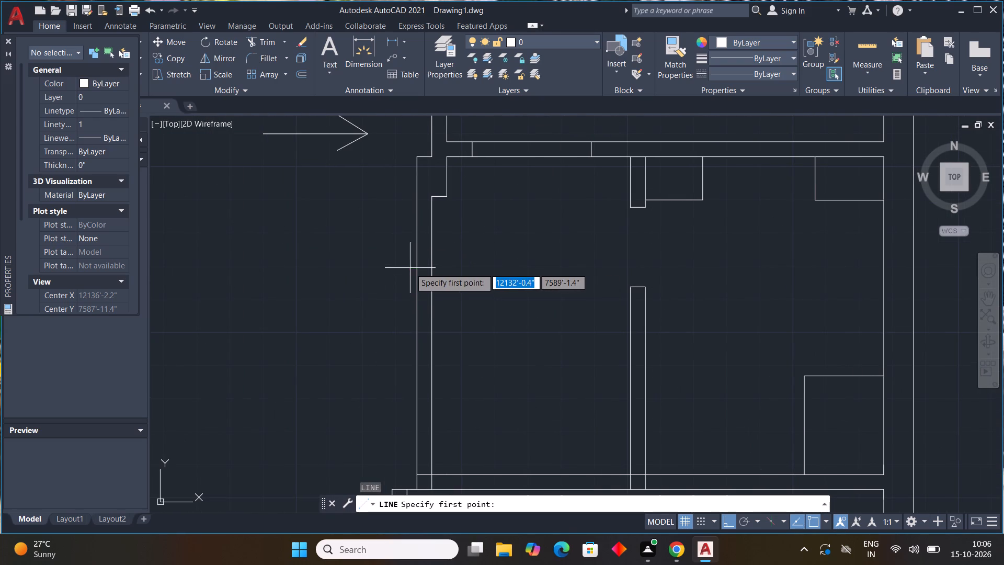
{"action": "left_click", "coordinate": [415, 255]}
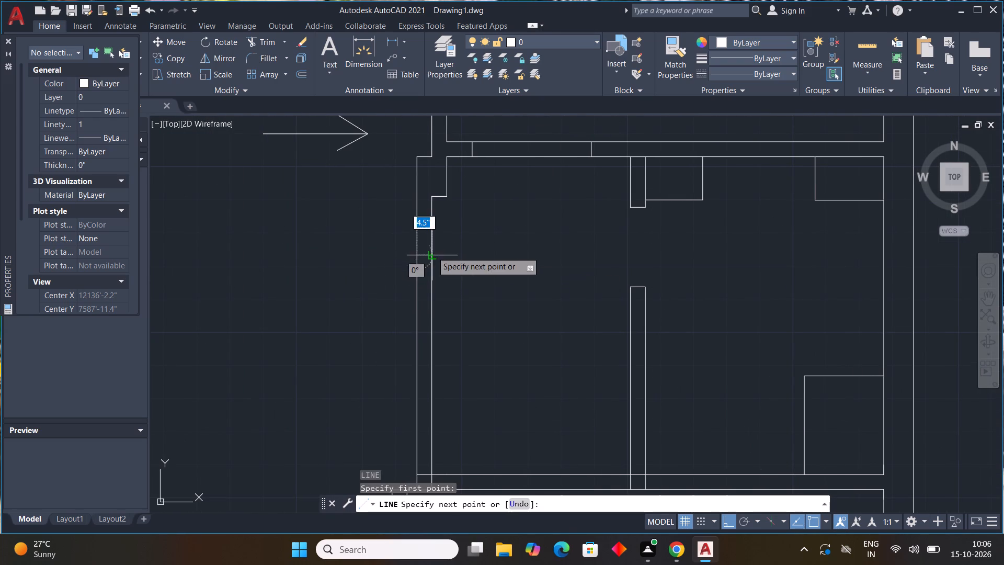
{"action": "left_click", "coordinate": [432, 252]}
{"action": "key", "text": "Escape"}
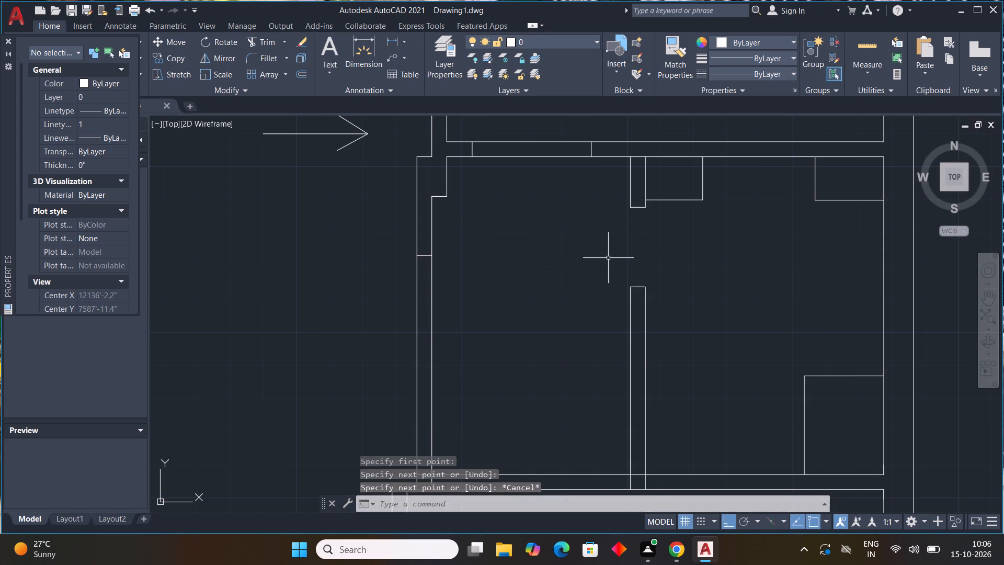
Offset that short line 2' south to mark the other side of the west wall's opening.
{"action": "type", "text": "off 2'"}
{"action": "key", "text": "Return"}
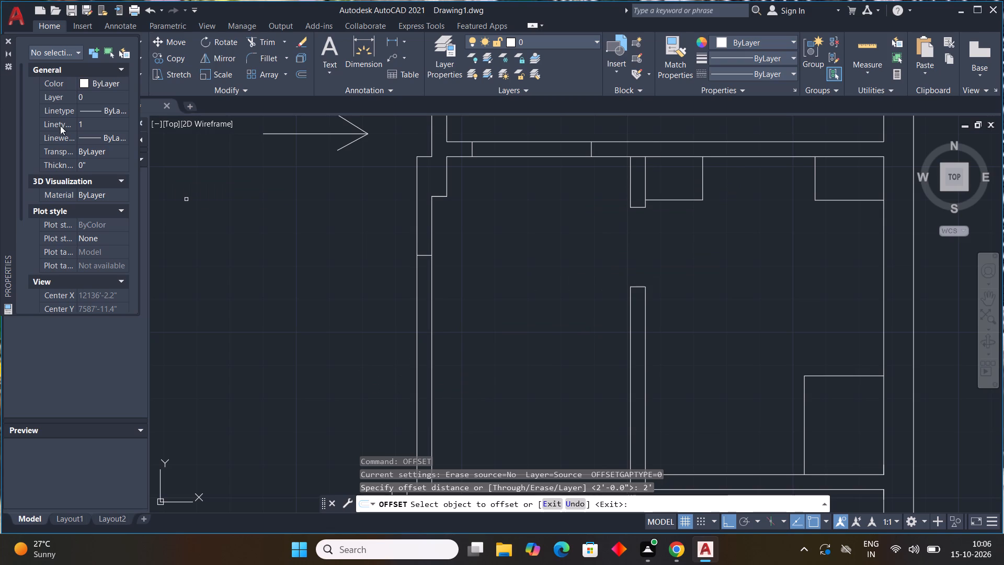
{"action": "left_click_drag", "start_coordinate": [426, 256], "coordinate": [423, 267]}
{"action": "left_click", "coordinate": [426, 319]}
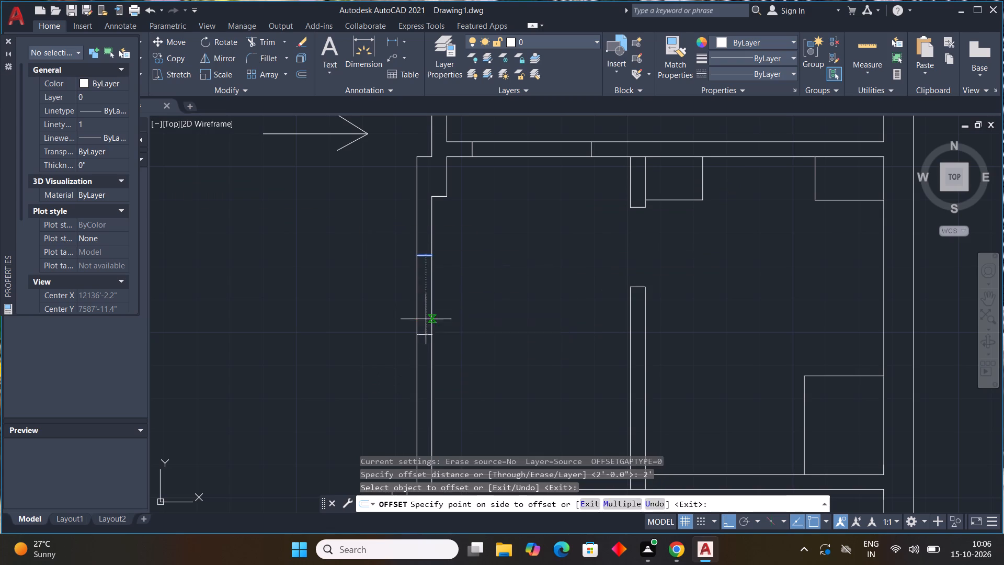
{"action": "scroll", "coordinate": [450, 288], "scroll_direction": "down", "scroll_amount": 3}
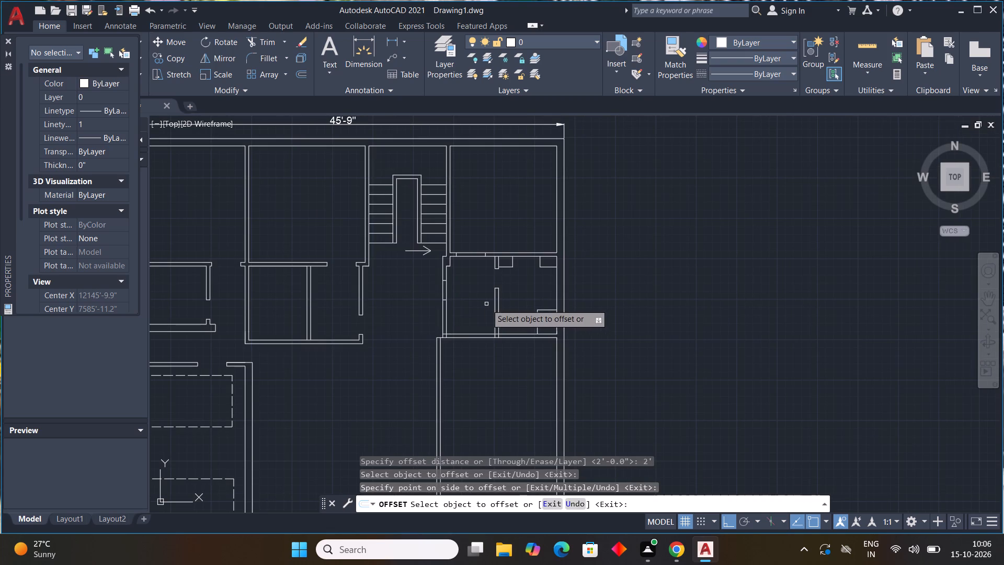
{"action": "key", "text": "Escape"}
Trim the small east rooms' west wall between the two short lines to cut the 2' opening.
{"action": "type", "text": "tr"}
{"action": "key", "text": "space"}
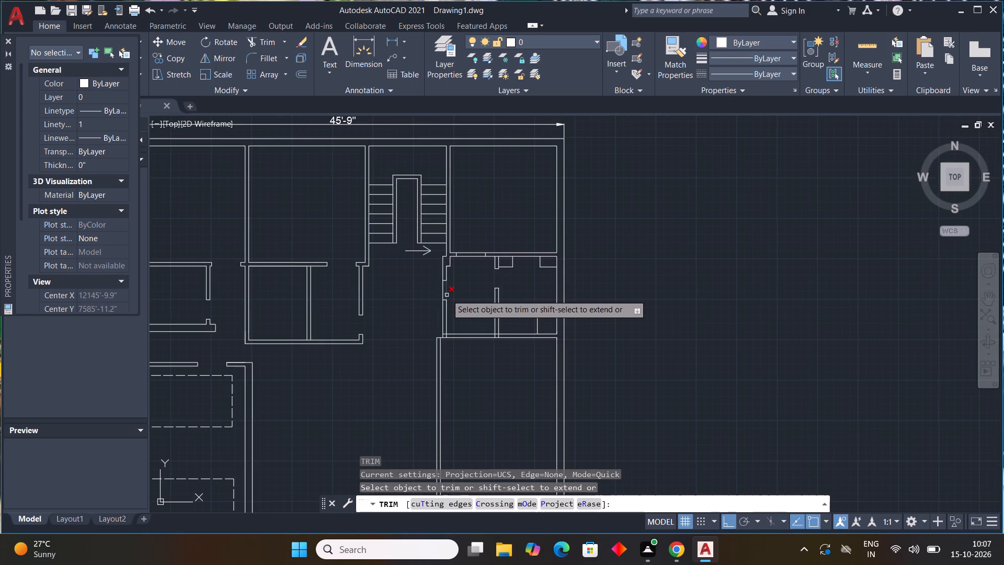
{"action": "scroll", "coordinate": [447, 294], "scroll_direction": "up", "scroll_amount": 2}
{"action": "left_click_drag", "start_coordinate": [463, 293], "coordinate": [332, 274]}
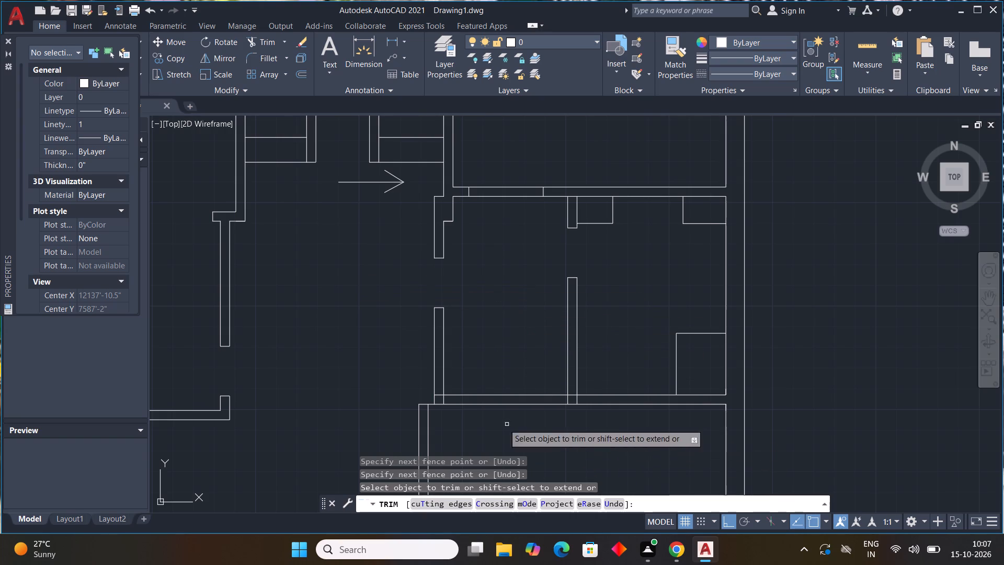
Trim the overlapping lines where the small east rooms' west wall and partition meet their south wall.
{"action": "scroll", "coordinate": [472, 413], "scroll_direction": "up", "scroll_amount": 2}
{"action": "left_click_drag", "start_coordinate": [383, 361], "coordinate": [408, 382]}
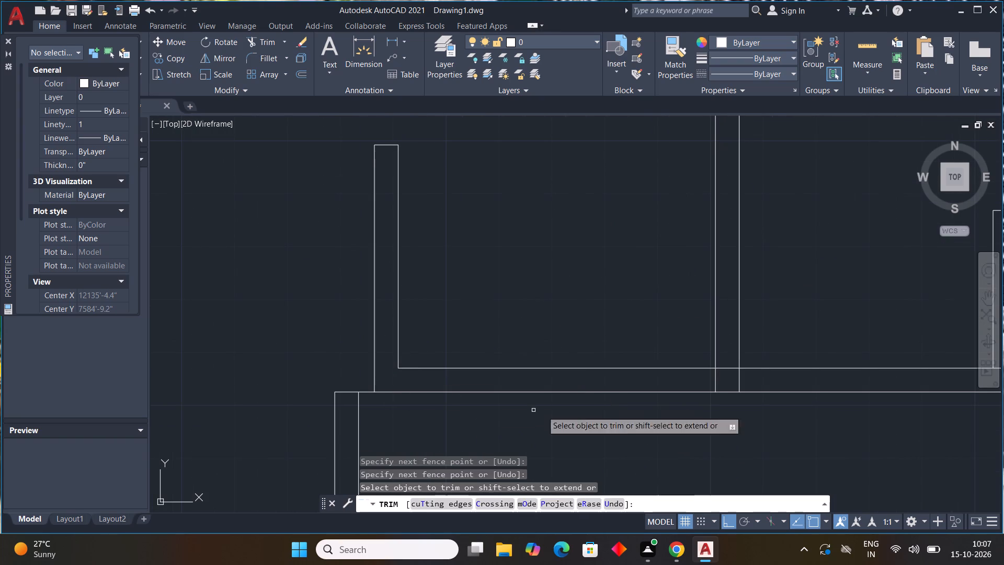
{"action": "left_click_drag", "start_coordinate": [748, 380], "coordinate": [664, 382]}
{"action": "left_click_drag", "start_coordinate": [723, 375], "coordinate": [723, 370]}
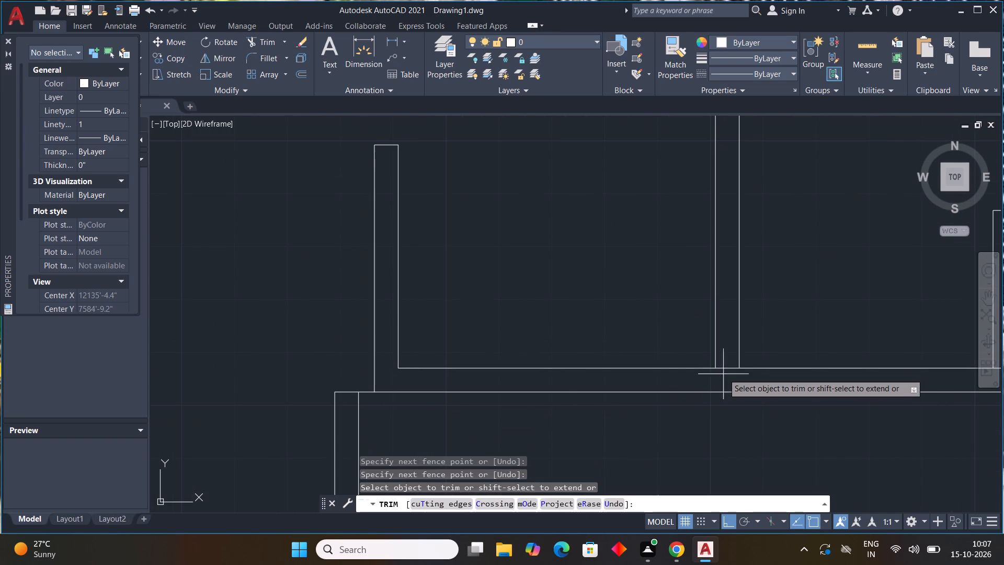
{"action": "left_click_drag", "start_coordinate": [723, 370], "coordinate": [722, 360]}
{"action": "scroll", "coordinate": [706, 389], "scroll_direction": "down", "scroll_amount": 3}
{"action": "key", "text": "Escape"}
{"action": "key", "text": "Escape"}
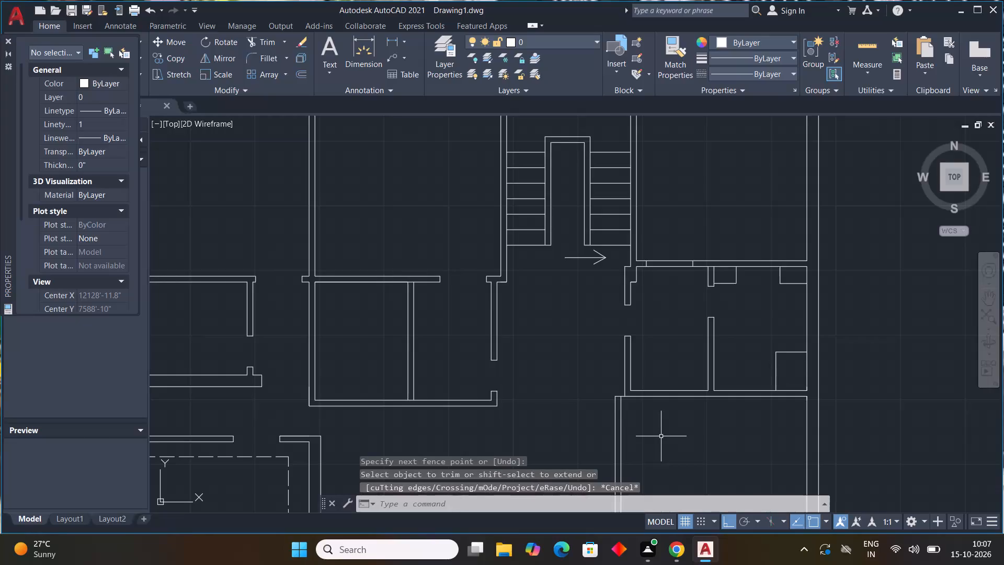
{"action": "key", "text": "Escape"}
Draw a short horizontal line across the large southeast room's west wall, near its north end.
{"action": "scroll", "coordinate": [658, 436], "scroll_direction": "down", "scroll_amount": 2}
{"action": "middle_click_drag", "start_coordinate": [675, 447], "coordinate": [641, 405]}
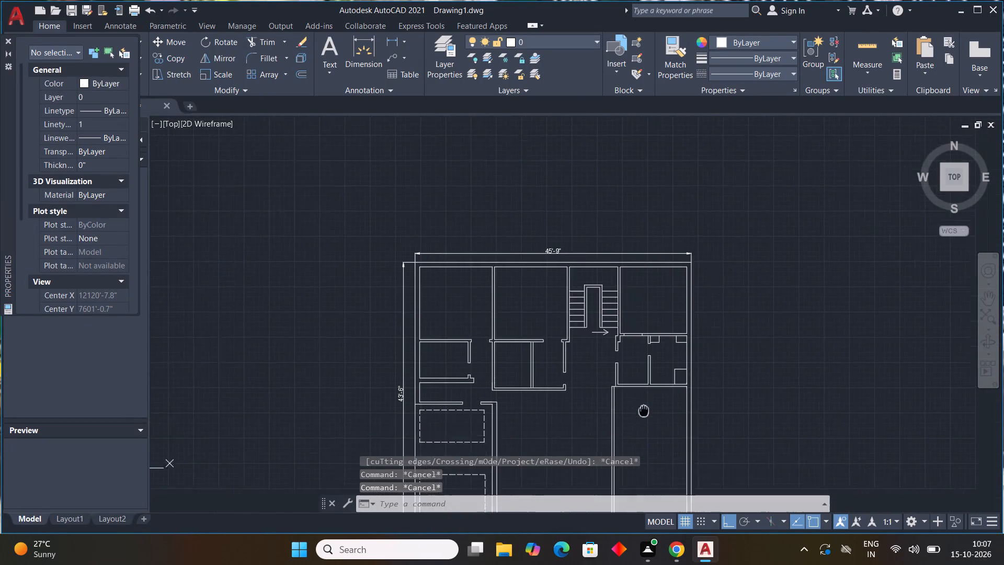
{"action": "middle_click_drag", "start_coordinate": [641, 405], "coordinate": [610, 371]}
{"action": "scroll", "coordinate": [584, 403], "scroll_direction": "up", "scroll_amount": 3}
{"action": "type", "text": "l"}
{"action": "key", "text": "space"}
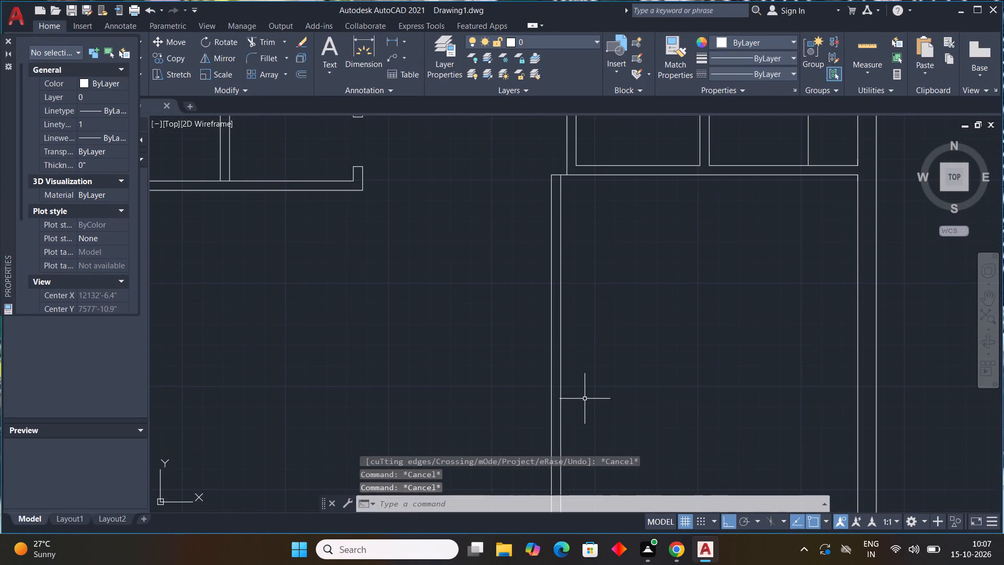
{"action": "left_click", "coordinate": [552, 214]}
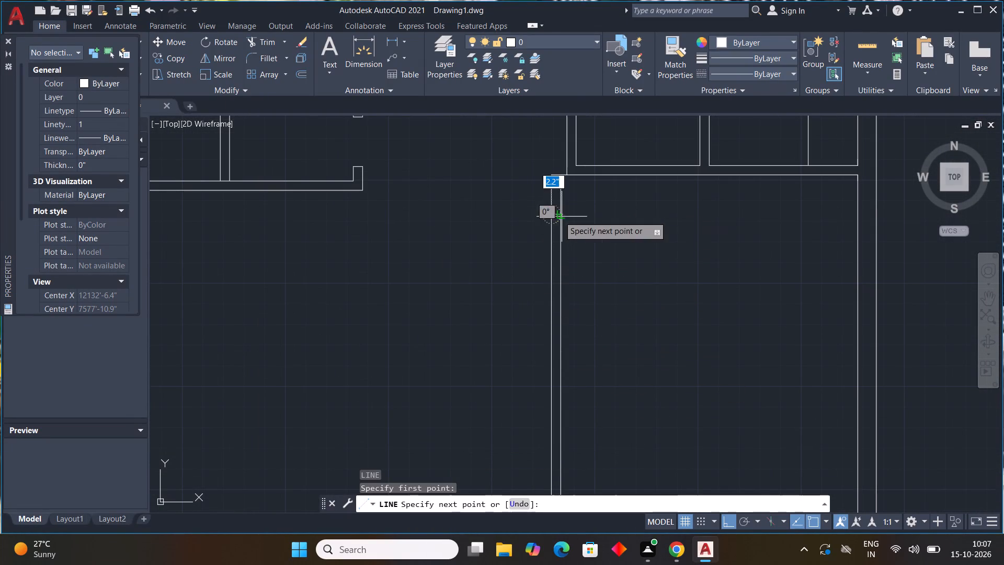
{"action": "left_click", "coordinate": [568, 217]}
{"action": "key", "text": "Escape"}
Offset the short line across the large southeast room's west wall 3' south.
{"action": "key", "text": "o"}
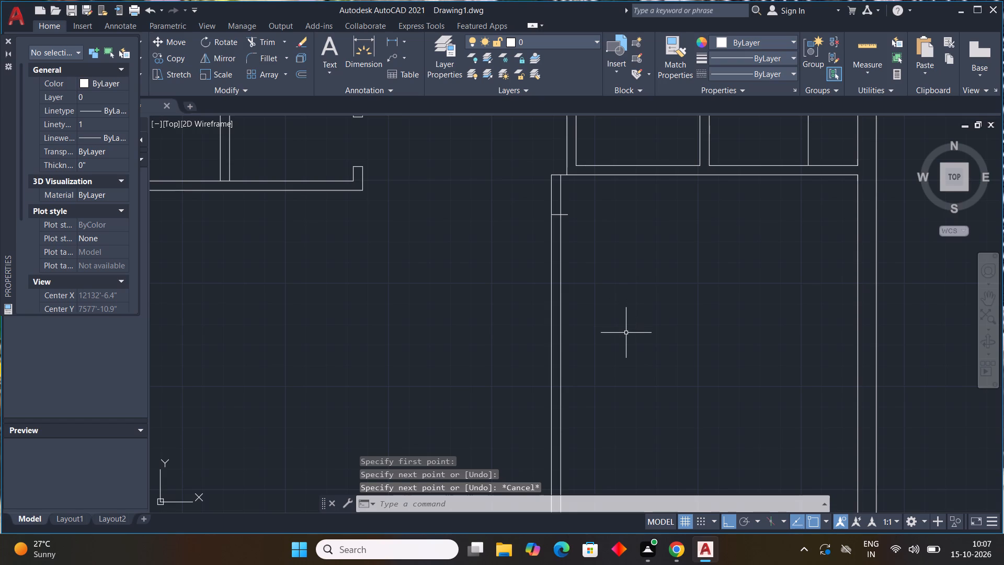
{"action": "type", "text": "ff"}
{"action": "key", "text": "space"}
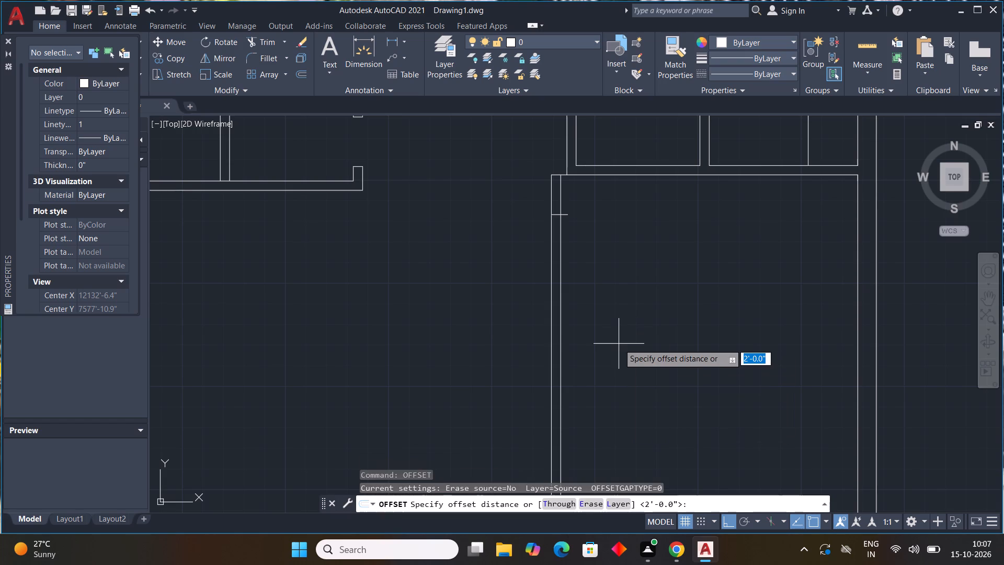
{"action": "type", "text": "3'"}
{"action": "key", "text": "Return"}
{"action": "scroll", "coordinate": [619, 344], "scroll_direction": "up", "scroll_amount": 1}
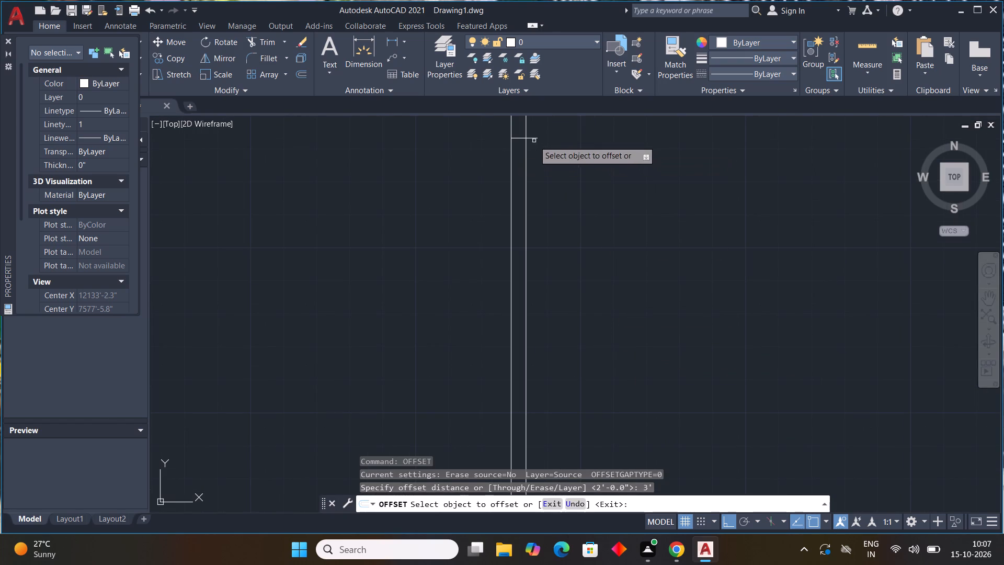
{"action": "left_click", "coordinate": [533, 138]}
{"action": "left_click", "coordinate": [572, 276]}
{"action": "key", "text": "Escape"}
Trim the large southeast room's west wall to cut the 3' opening, and trim the overhanging ends of both jamb lines.
{"action": "type", "text": "tr"}
{"action": "key", "text": "space"}
{"action": "left_click_drag", "start_coordinate": [469, 214], "coordinate": [555, 203]}
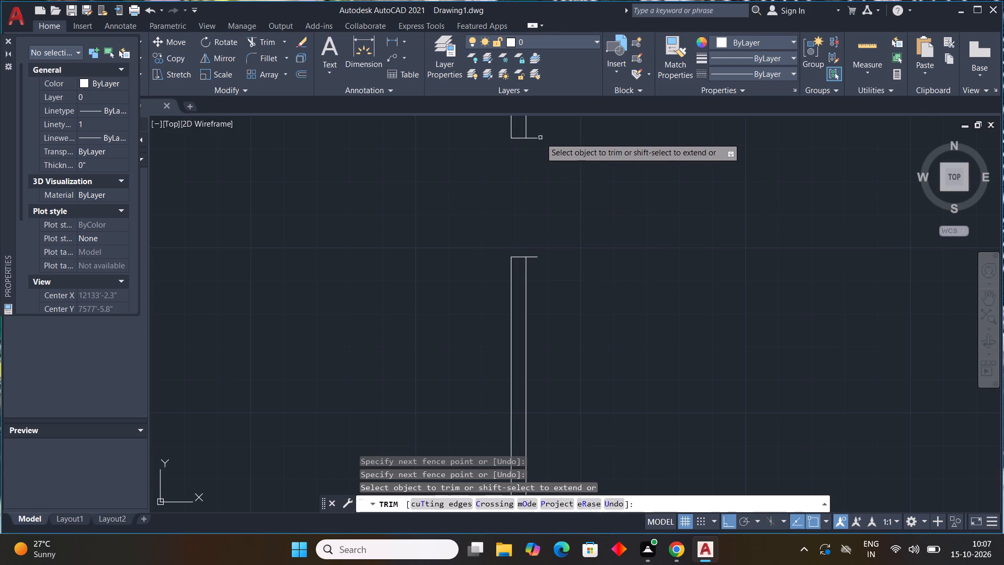
{"action": "left_click_drag", "start_coordinate": [535, 129], "coordinate": [539, 159]}
{"action": "left_click_drag", "start_coordinate": [532, 247], "coordinate": [533, 275]}
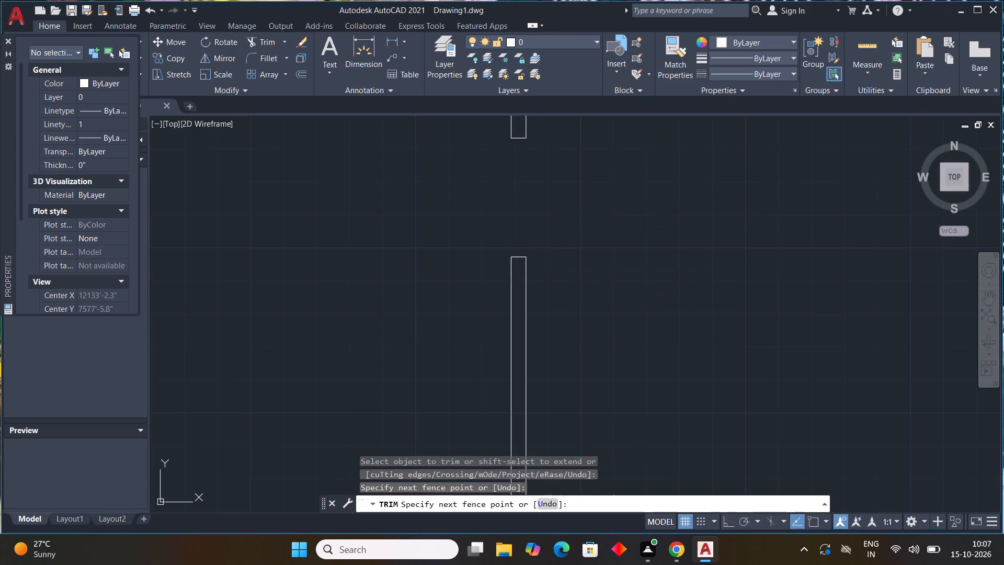
{"action": "scroll", "coordinate": [559, 269], "scroll_direction": "down", "scroll_amount": 4}
{"action": "middle_click_drag", "start_coordinate": [586, 309], "coordinate": [629, 329]}
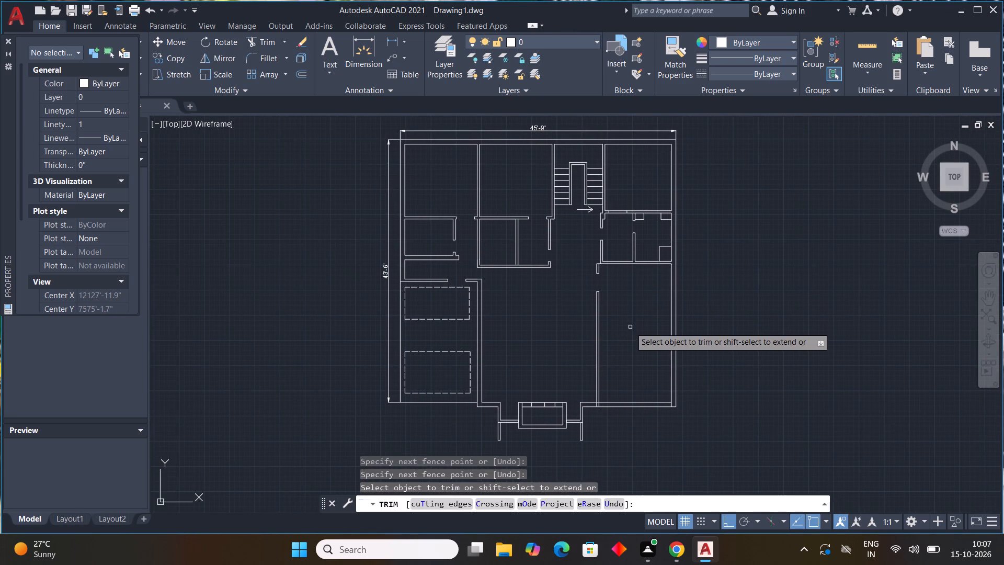
{"action": "key", "text": "Escape"}
{"action": "key", "text": "Escape"}
{"action": "key", "text": "Escape"}
{"action": "key", "text": "Escape"}
{"action": "key", "text": "Escape"}
{"action": "key", "text": "Escape"}
{"action": "key", "text": "Escape"}
{"action": "key", "text": "Escape"}
{"action": "key", "text": "Escape"}
{"action": "key", "text": "Escape"}
{"action": "key", "text": "Escape"}
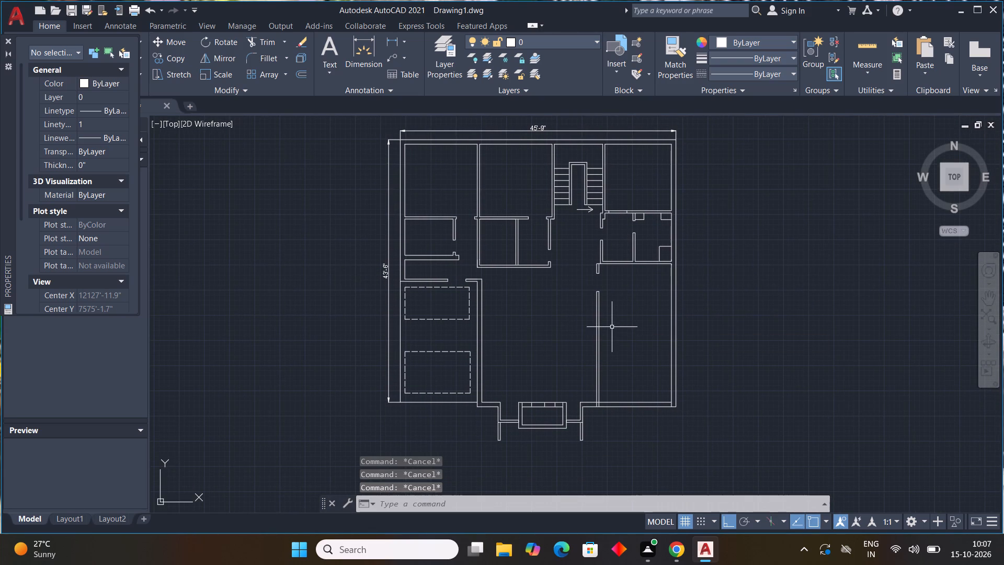
Draw a stepped outline inside the large southeast room from south to north wall, with segments about 2'-5" north, 5'-6" east, 17'-10" north, then back west.
{"action": "scroll", "coordinate": [652, 320], "scroll_direction": "up", "scroll_amount": 3}
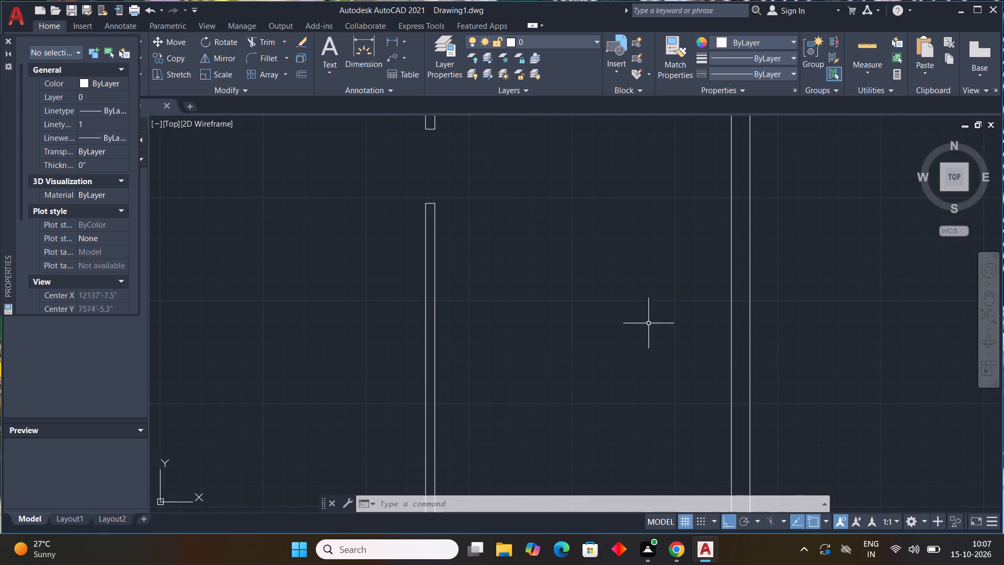
{"action": "type", "text": "l"}
{"action": "key", "text": "space"}
{"action": "scroll", "coordinate": [649, 368], "scroll_direction": "up", "scroll_amount": 2}
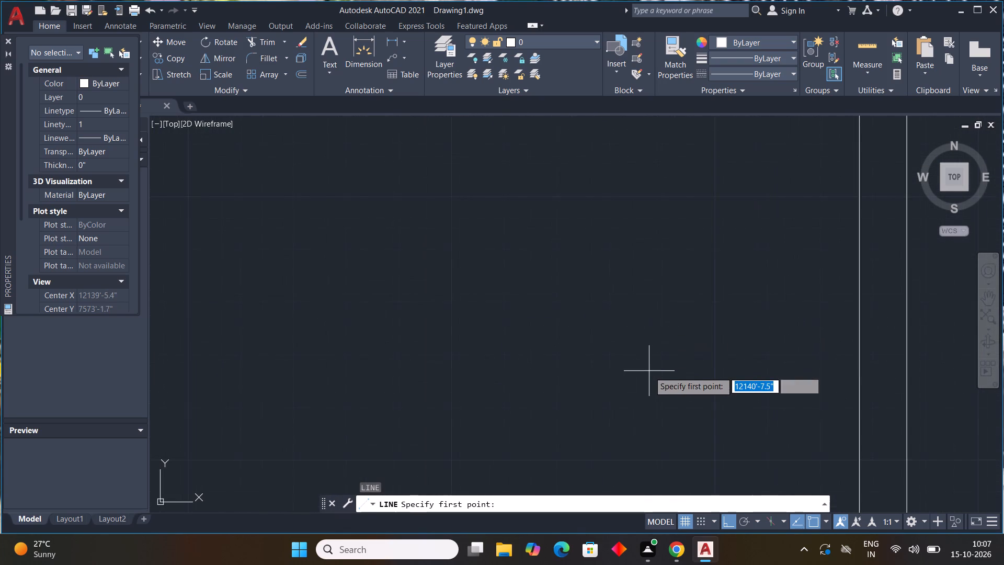
{"action": "scroll", "coordinate": [649, 371], "scroll_direction": "down", "scroll_amount": 2}
{"action": "scroll", "coordinate": [624, 415], "scroll_direction": "down", "scroll_amount": 2}
{"action": "middle_click_drag", "start_coordinate": [606, 397], "coordinate": [542, 285]}
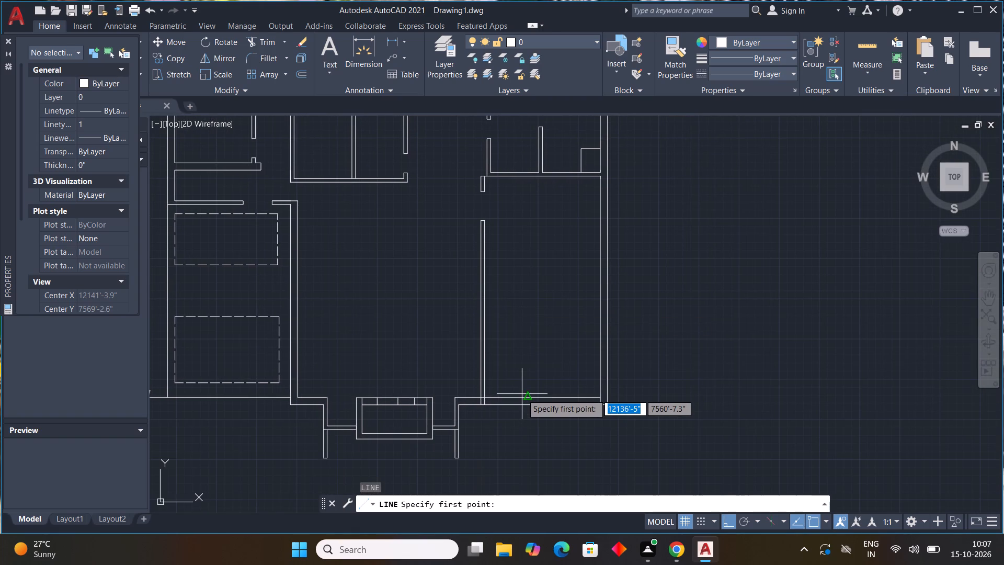
{"action": "left_click_drag", "start_coordinate": [516, 397], "coordinate": [514, 382]}
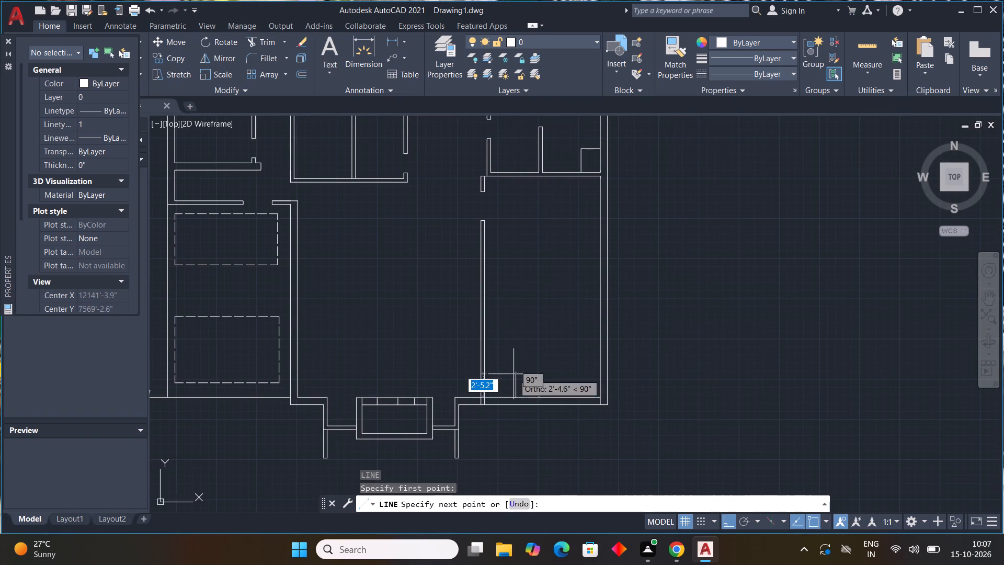
{"action": "left_click", "coordinate": [514, 374]}
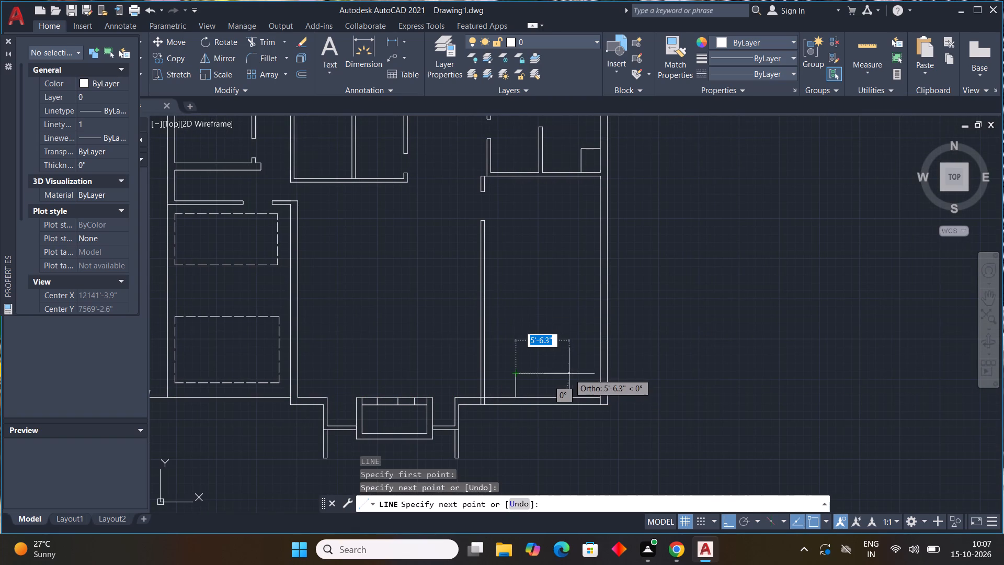
{"action": "left_click", "coordinate": [569, 374]}
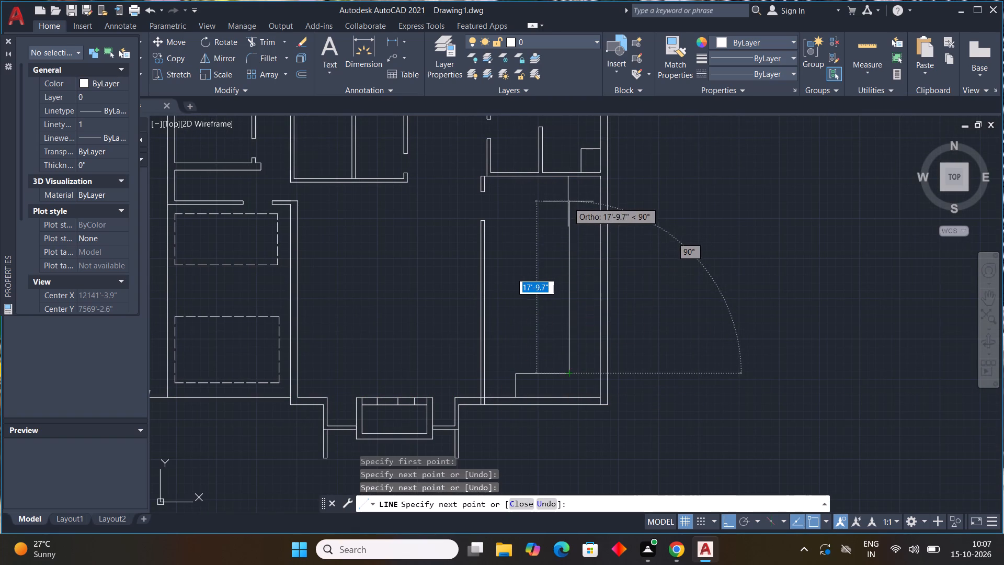
{"action": "left_click", "coordinate": [574, 201]}
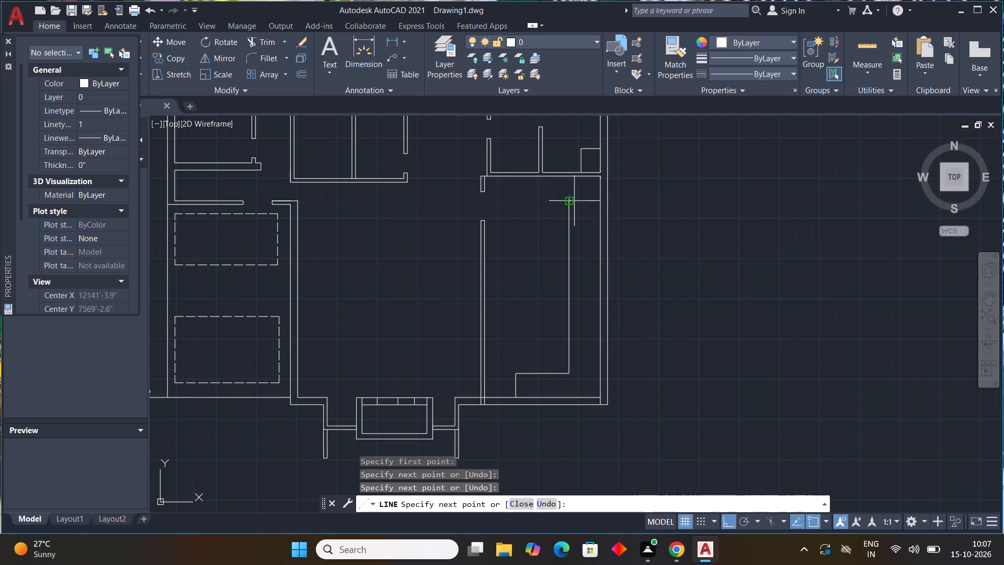
{"action": "left_click", "coordinate": [513, 199]}
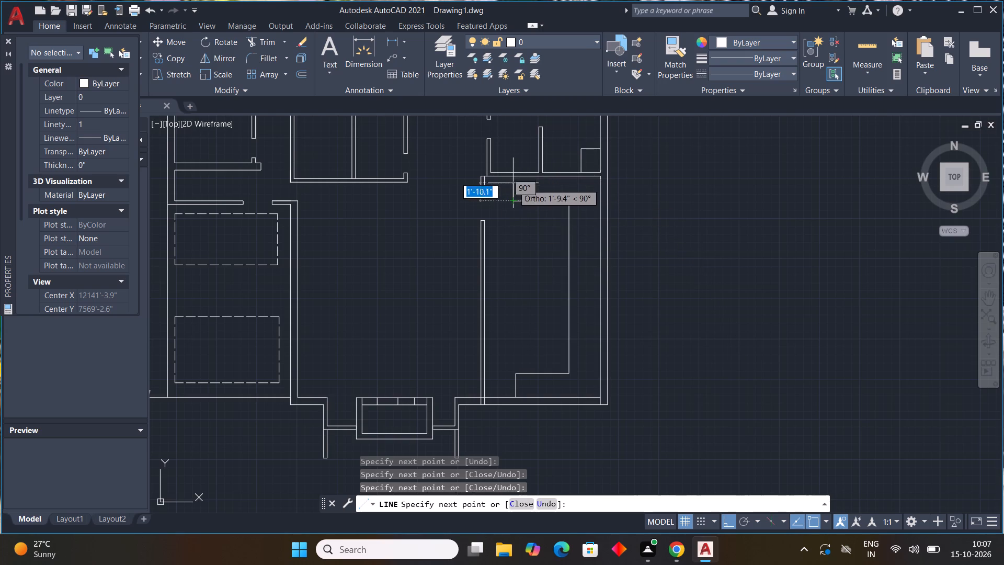
{"action": "left_click", "coordinate": [513, 176]}
{"action": "key", "text": "Escape"}
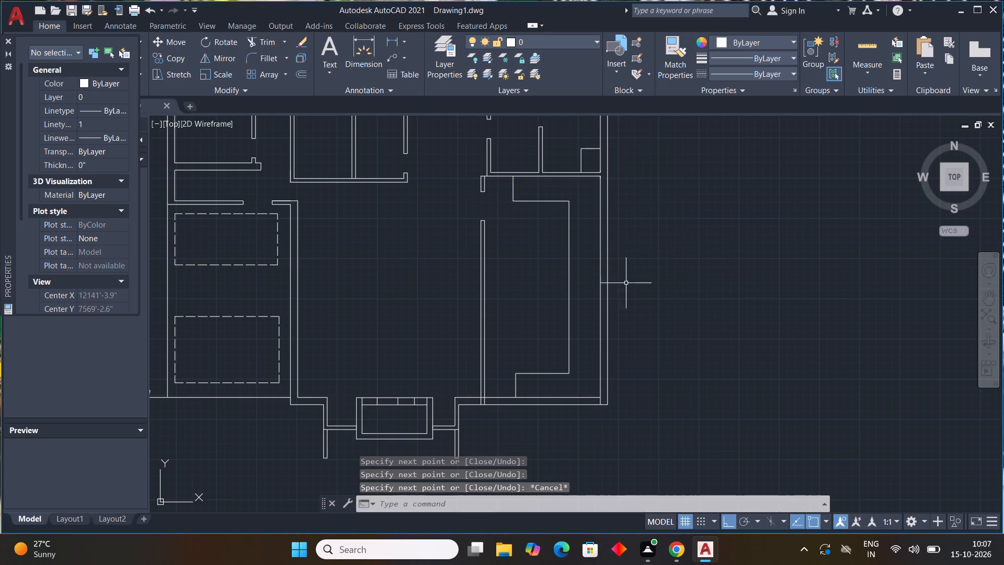
{"action": "middle_click_drag", "start_coordinate": [527, 286], "coordinate": [528, 293]}
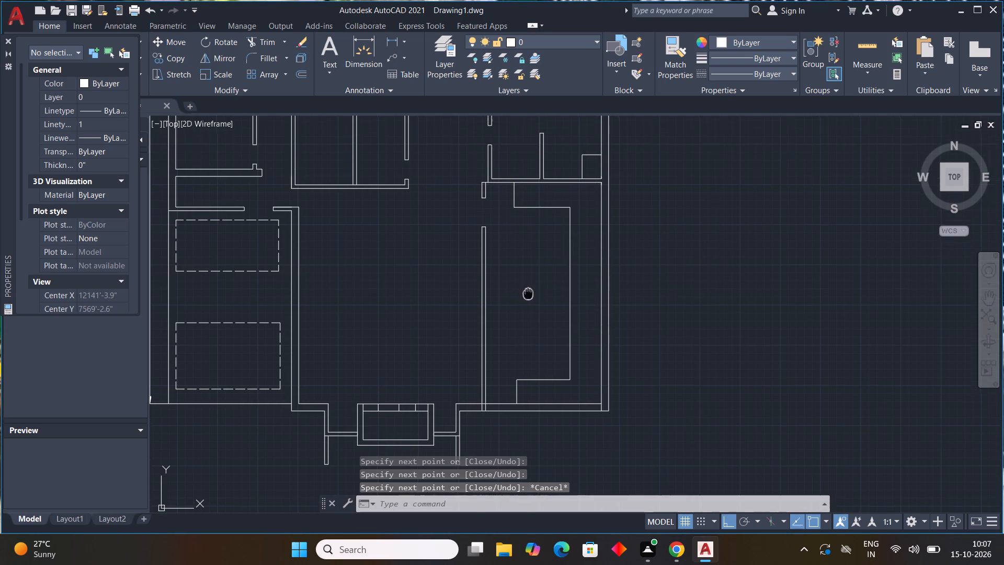
Trim the inner east wall line where it overhangs the south wall at the plan's southeast corner.
{"action": "middle_click_drag", "start_coordinate": [528, 293], "coordinate": [510, 354]}
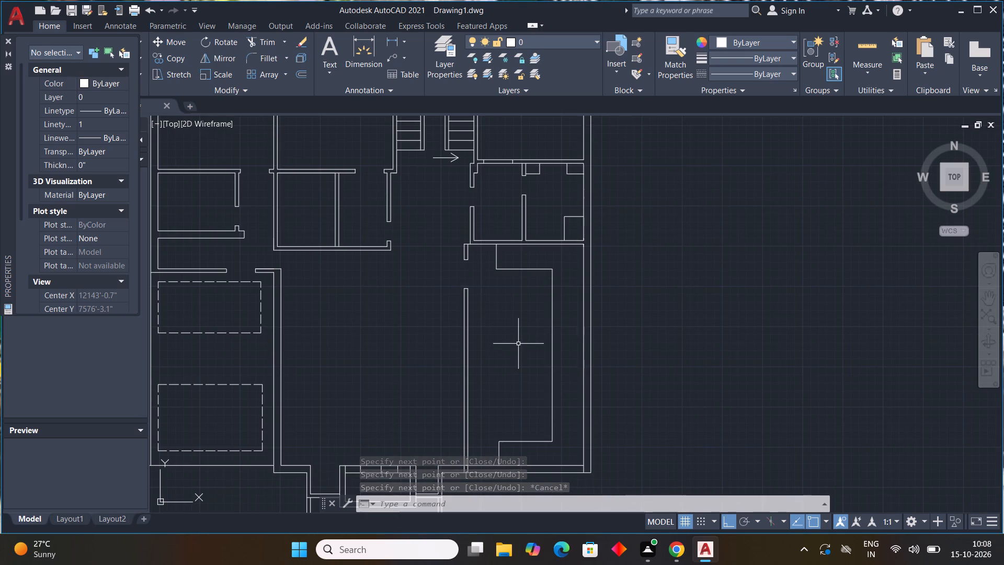
{"action": "scroll", "coordinate": [518, 344], "scroll_direction": "down", "scroll_amount": 2}
{"action": "type", "text": "tr"}
{"action": "key", "text": "space"}
{"action": "scroll", "coordinate": [555, 410], "scroll_direction": "up", "scroll_amount": 3}
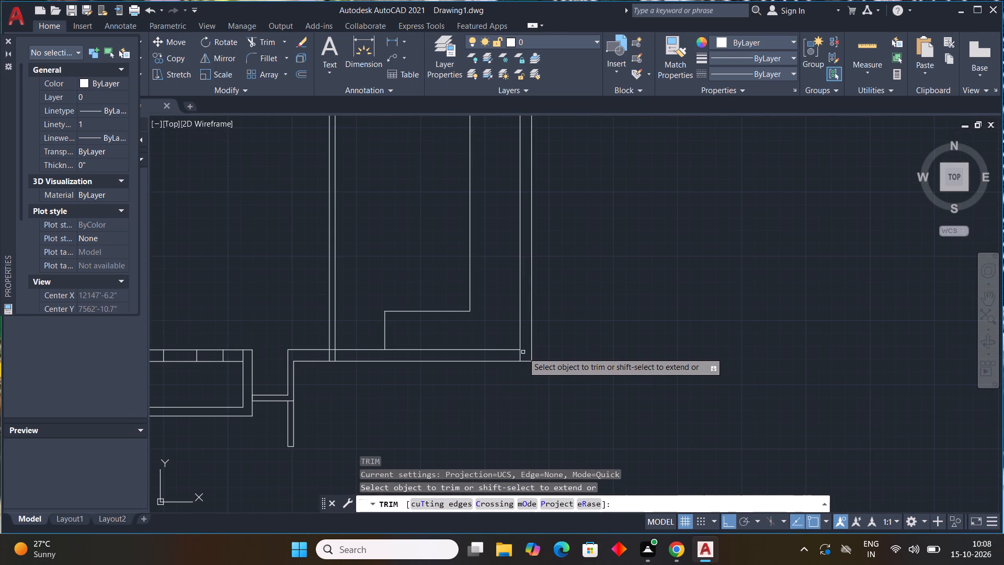
{"action": "left_click_drag", "start_coordinate": [523, 354], "coordinate": [467, 341]}
{"action": "key", "text": "ctrl+z"}
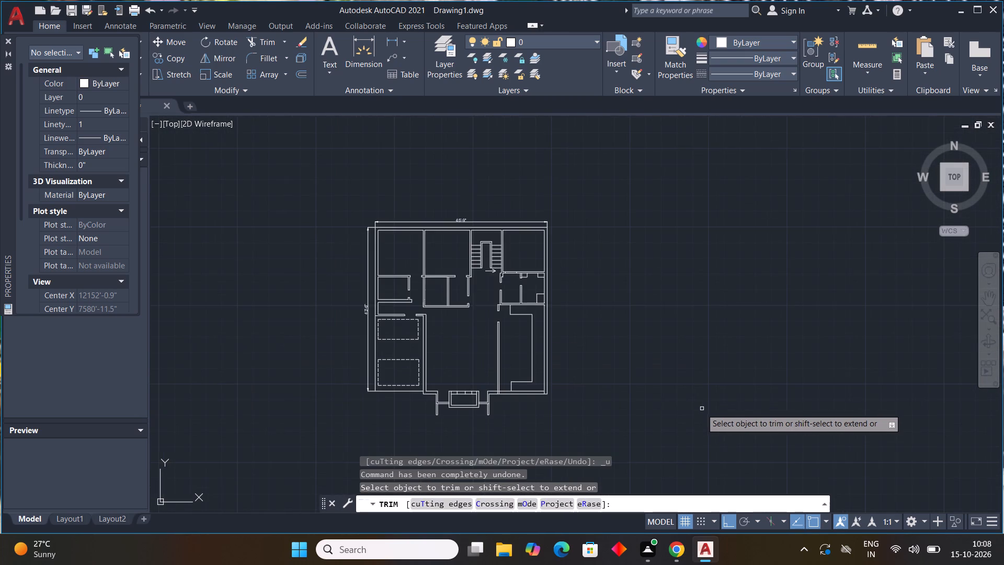
{"action": "scroll", "coordinate": [558, 392], "scroll_direction": "up", "scroll_amount": 5}
{"action": "left_click_drag", "start_coordinate": [424, 398], "coordinate": [388, 400]}
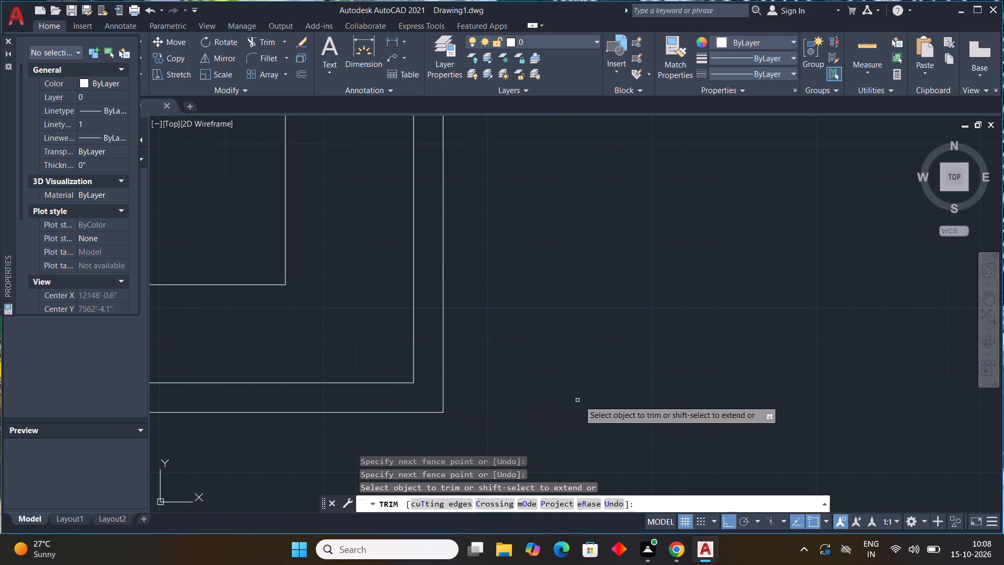
Trim the overlapping lines where the large southeast room's west wall meets the south wall, leaving a clean junction.
{"action": "scroll", "coordinate": [585, 398], "scroll_direction": "down", "scroll_amount": 3}
{"action": "scroll", "coordinate": [409, 419], "scroll_direction": "down", "scroll_amount": 1}
{"action": "scroll", "coordinate": [410, 416], "scroll_direction": "up", "scroll_amount": 2}
{"action": "left_click_drag", "start_coordinate": [427, 391], "coordinate": [448, 392]}
{"action": "scroll", "coordinate": [436, 392], "scroll_direction": "up", "scroll_amount": 4}
{"action": "left_click_drag", "start_coordinate": [434, 386], "coordinate": [439, 336]}
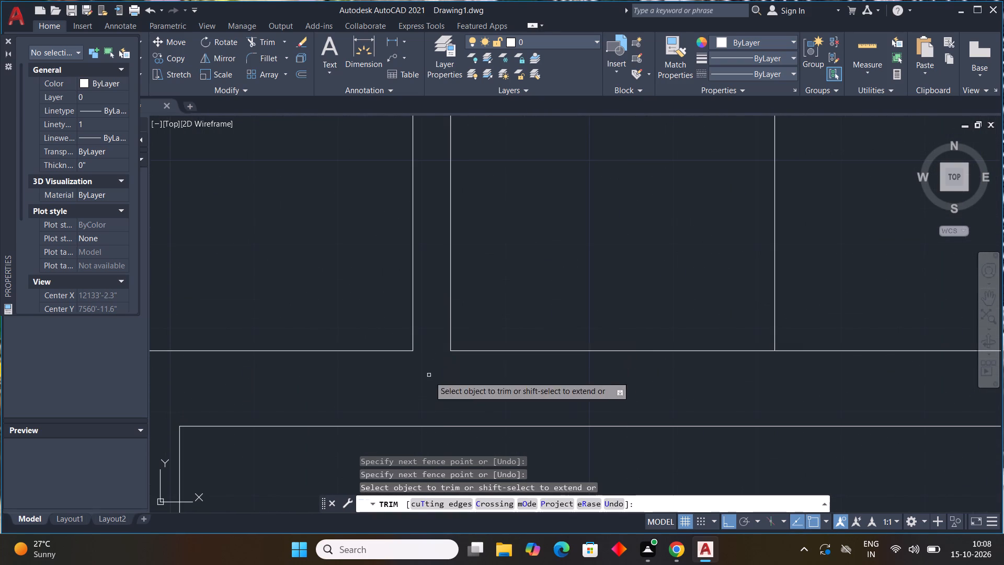
{"action": "scroll", "coordinate": [470, 400], "scroll_direction": "down", "scroll_amount": 4}
{"action": "scroll", "coordinate": [383, 352], "scroll_direction": "down", "scroll_amount": 1}
{"action": "middle_click_drag", "start_coordinate": [387, 352], "coordinate": [498, 376]}
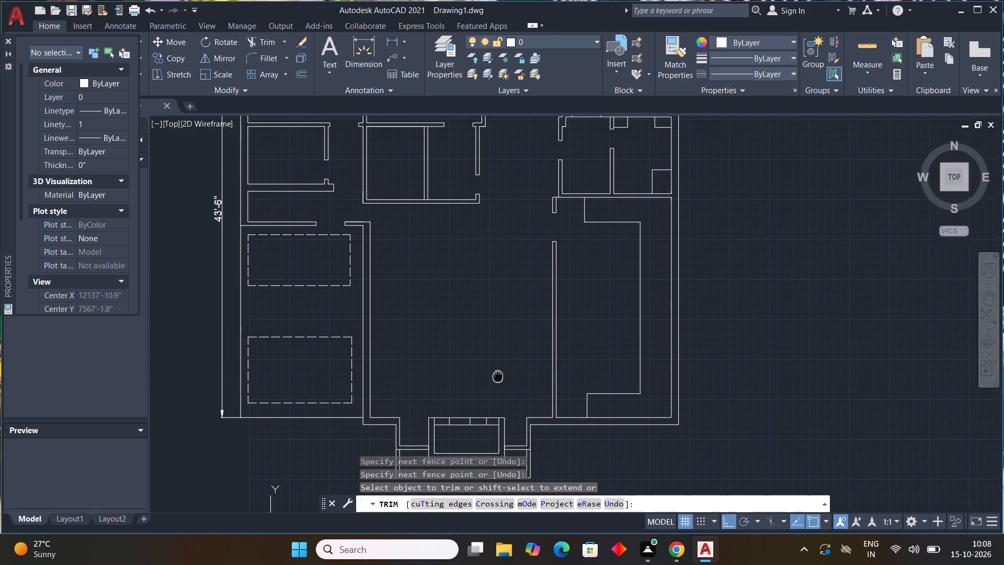
{"action": "key", "text": "Escape"}
{"action": "key", "text": "Escape"}
{"action": "key", "text": "Escape"}
{"action": "key", "text": "Escape"}
{"action": "key", "text": "Escape"}
{"action": "key", "text": "Escape"}
{"action": "key", "text": "Escape"}
{"action": "key", "text": "Escape"}
{"action": "key", "text": "Escape"}
{"action": "key", "text": "Escape"}
{"action": "key", "text": "Escape"}
{"action": "key", "text": "Escape"}
{"action": "key", "text": "Escape"}
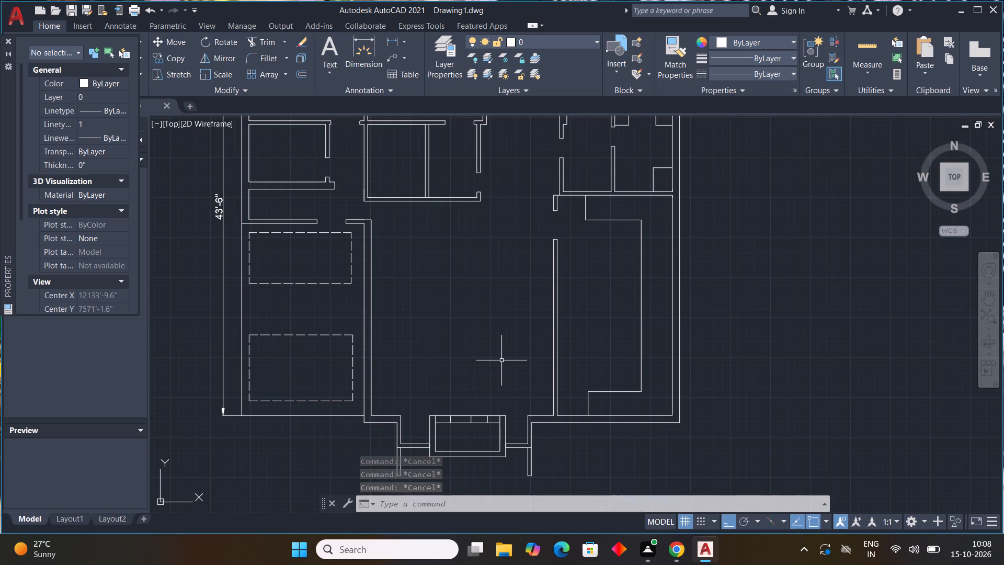
Draw a narrow vertical rectangle about 2'-7" by 10'-6" in the central hall, just west of the large southeast room's west wall.
{"action": "scroll", "coordinate": [535, 347], "scroll_direction": "up", "scroll_amount": 1}
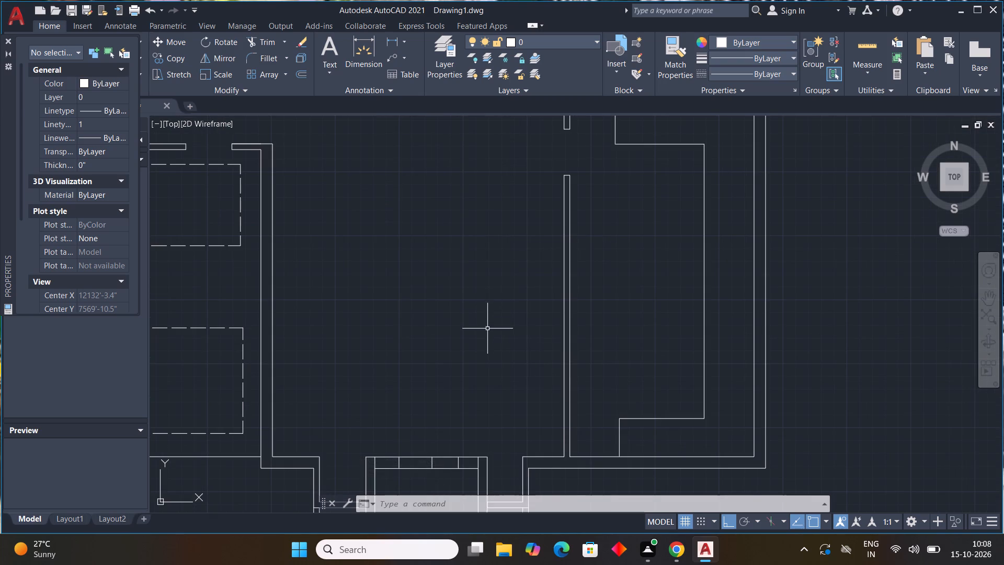
{"action": "scroll", "coordinate": [485, 340], "scroll_direction": "down", "scroll_amount": 1}
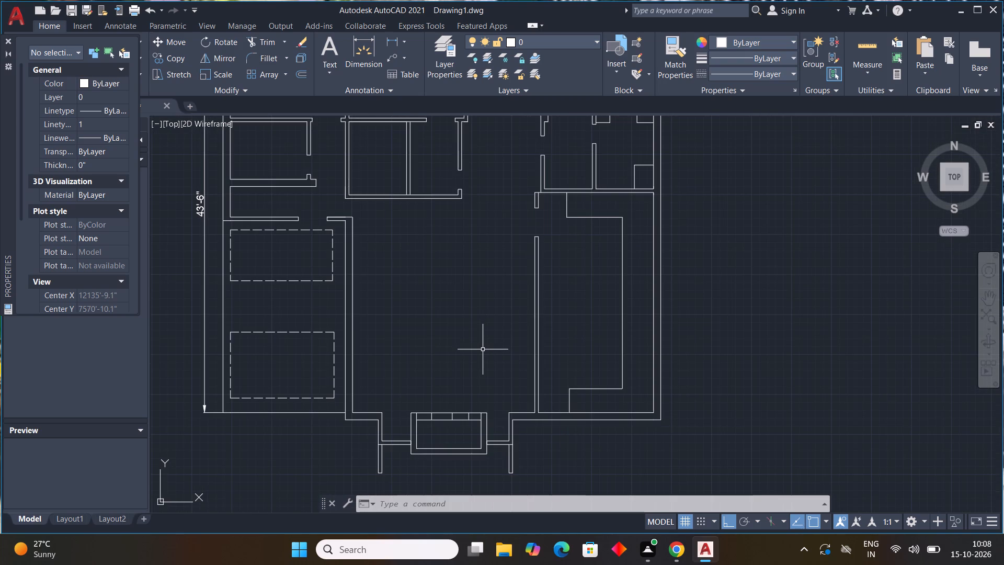
{"action": "scroll", "coordinate": [431, 322], "scroll_direction": "up", "scroll_amount": 1}
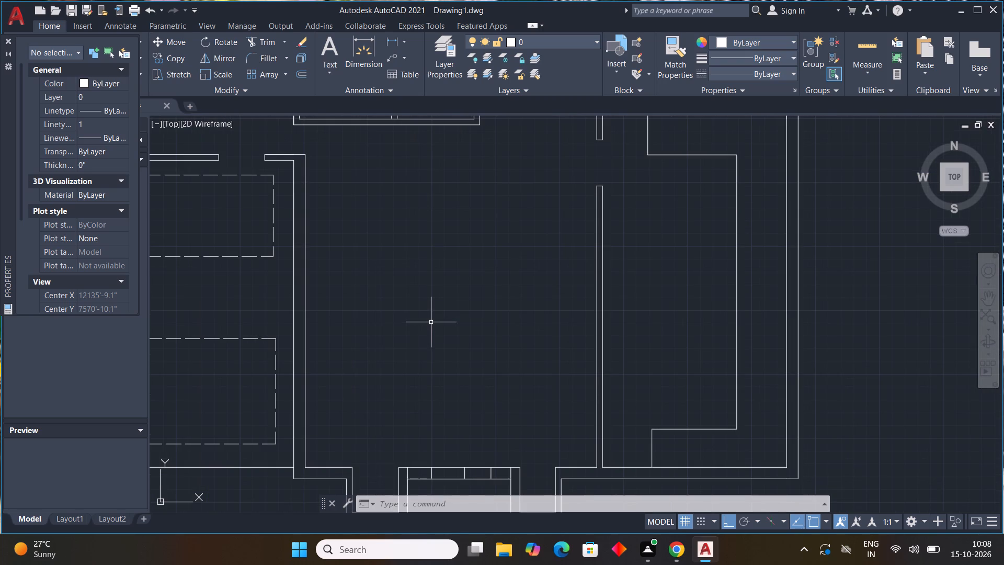
{"action": "type", "text": "re"}
{"action": "key", "text": "c"}
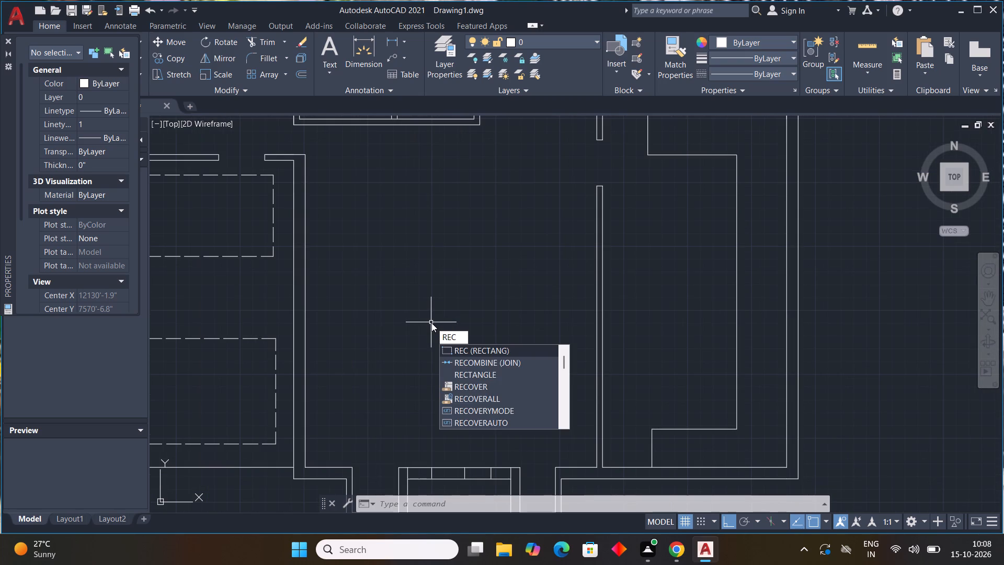
{"action": "key", "text": "space"}
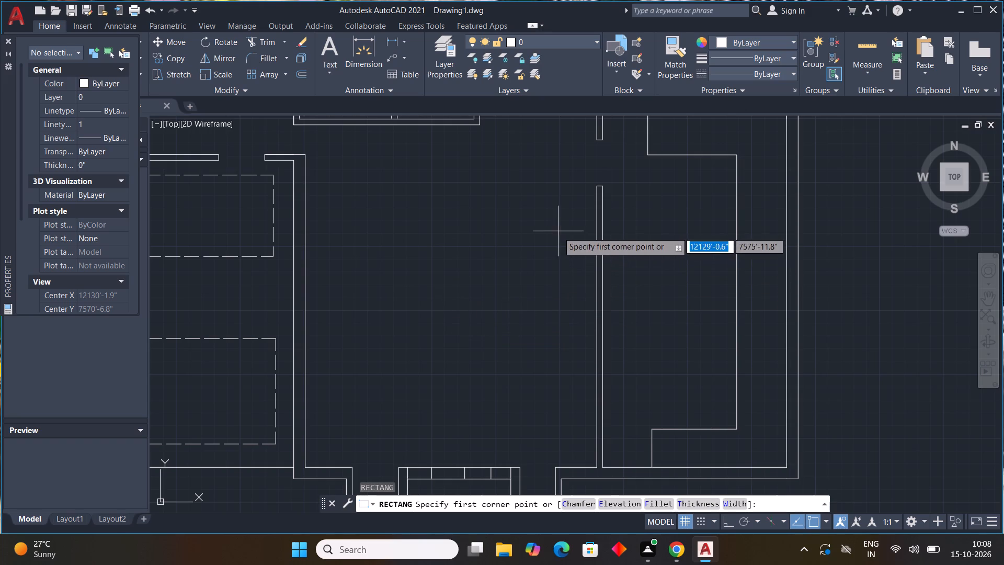
{"action": "left_click", "coordinate": [551, 241]}
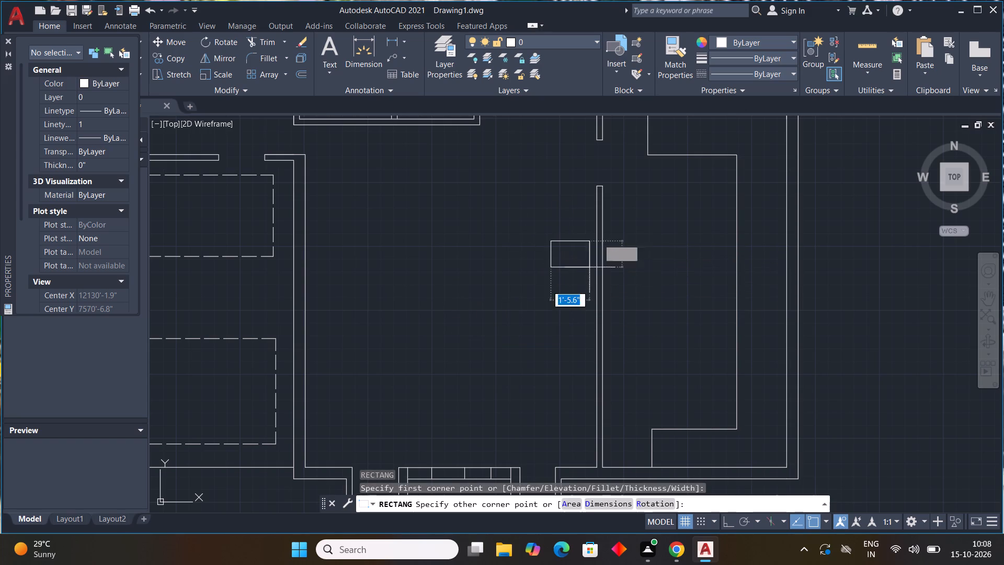
{"action": "left_click", "coordinate": [590, 403]}
Draw a smaller rectangle about 1'-7" wide inside the narrow hall rectangle, leaving a margin on all sides.
{"action": "key", "text": "r"}
{"action": "key", "text": "e"}
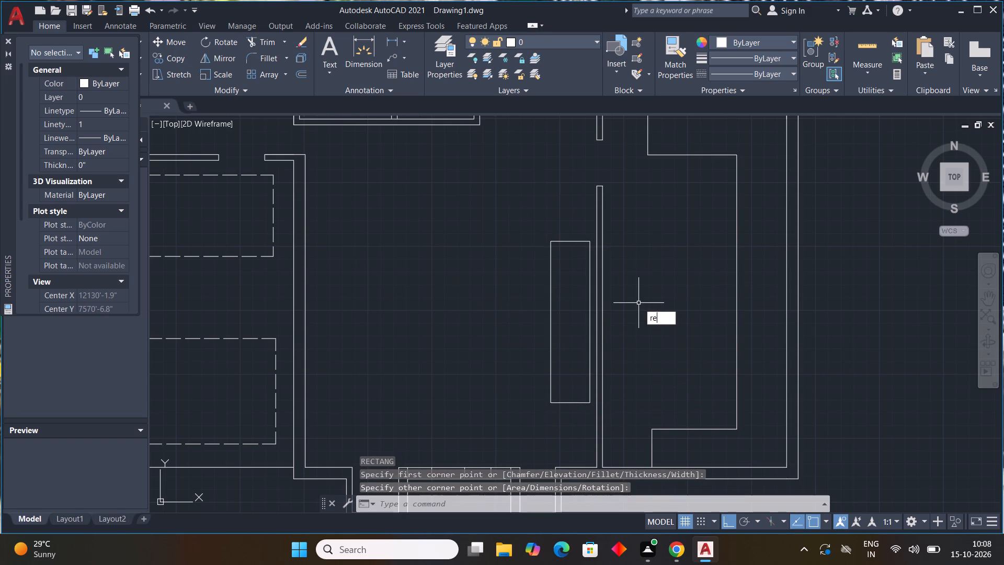
{"action": "key", "text": "c"}
{"action": "key", "text": "space"}
{"action": "scroll", "coordinate": [575, 263], "scroll_direction": "up", "scroll_amount": 2}
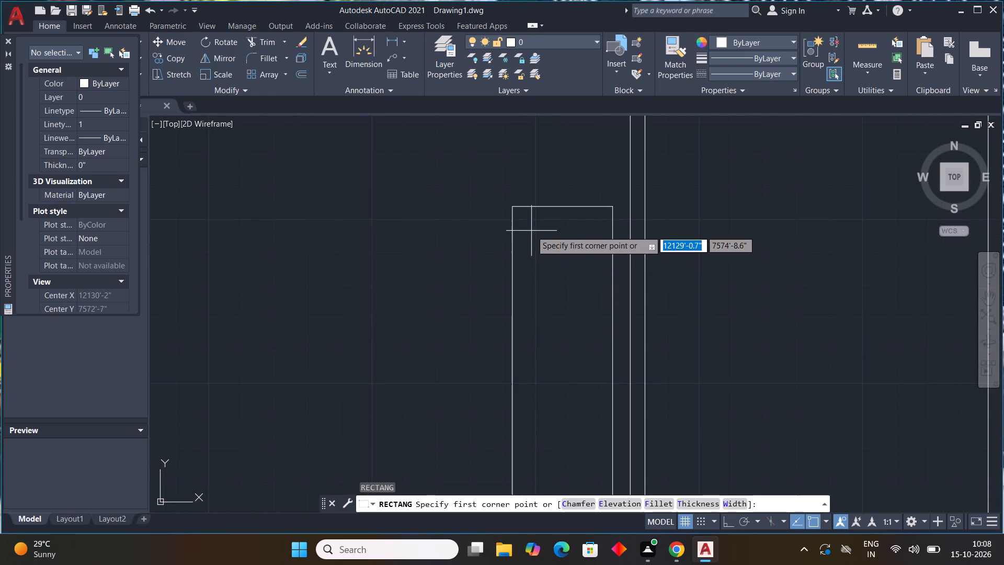
{"action": "left_click", "coordinate": [532, 229]}
{"action": "scroll", "coordinate": [571, 370], "scroll_direction": "down", "scroll_amount": 2}
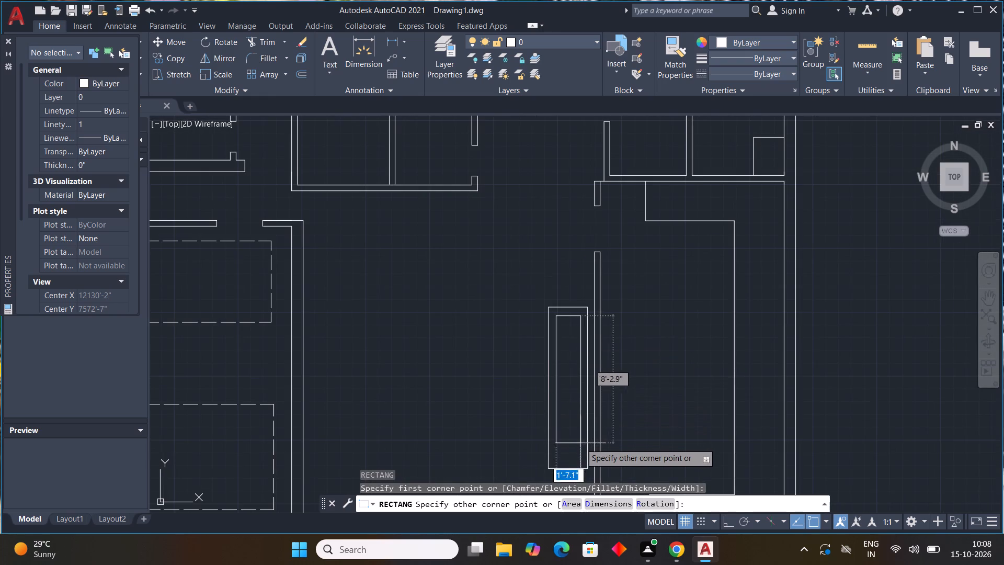
{"action": "left_click", "coordinate": [580, 461]}
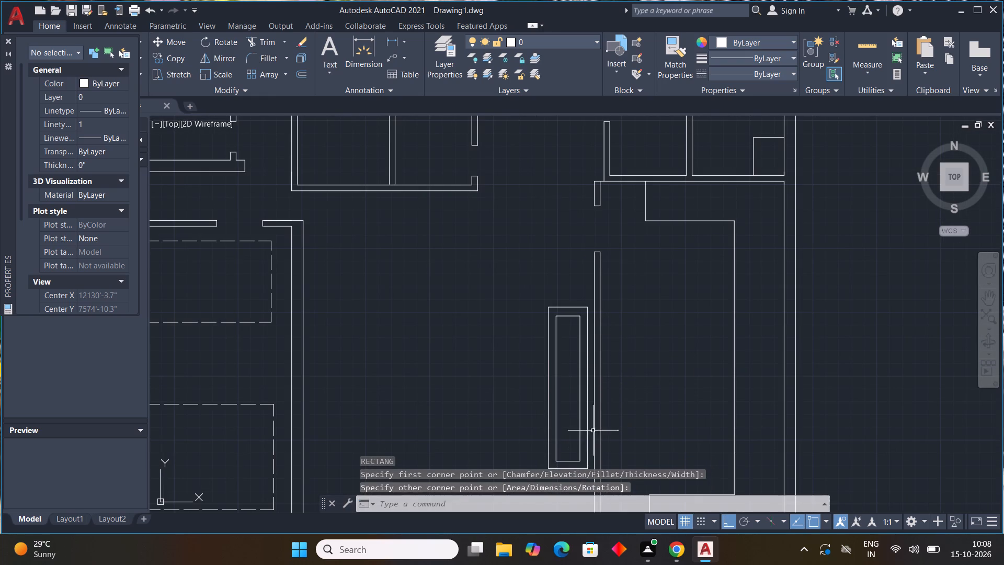
{"action": "key", "text": "Escape"}
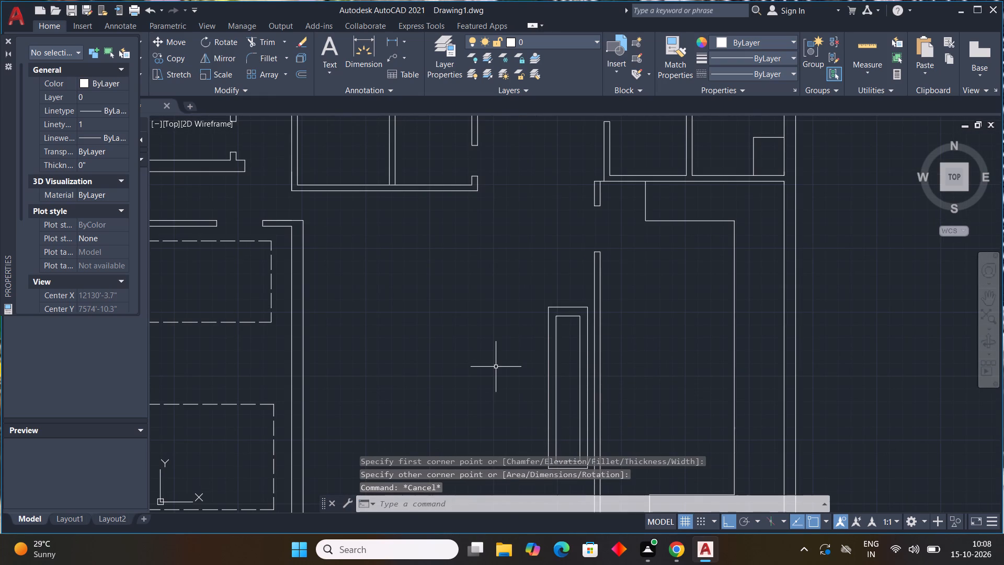
Draw two lines forming a box about 3' square in the northwest corner of the small room south of the second north room.
{"action": "scroll", "coordinate": [496, 367], "scroll_direction": "down", "scroll_amount": 2}
{"action": "scroll", "coordinate": [426, 377], "scroll_direction": "up", "scroll_amount": 1}
{"action": "scroll", "coordinate": [453, 381], "scroll_direction": "down", "scroll_amount": 2}
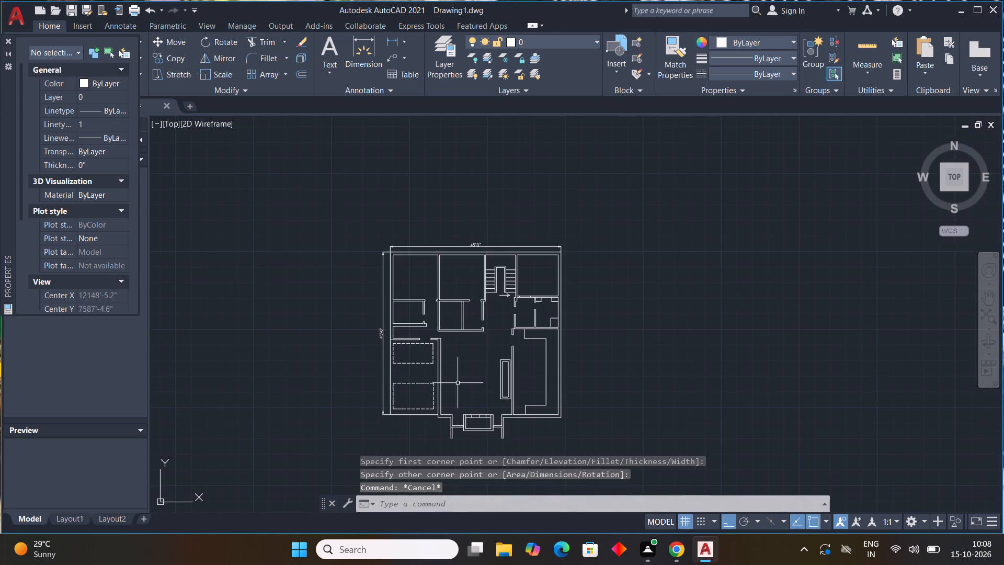
{"action": "scroll", "coordinate": [421, 301], "scroll_direction": "up", "scroll_amount": 1}
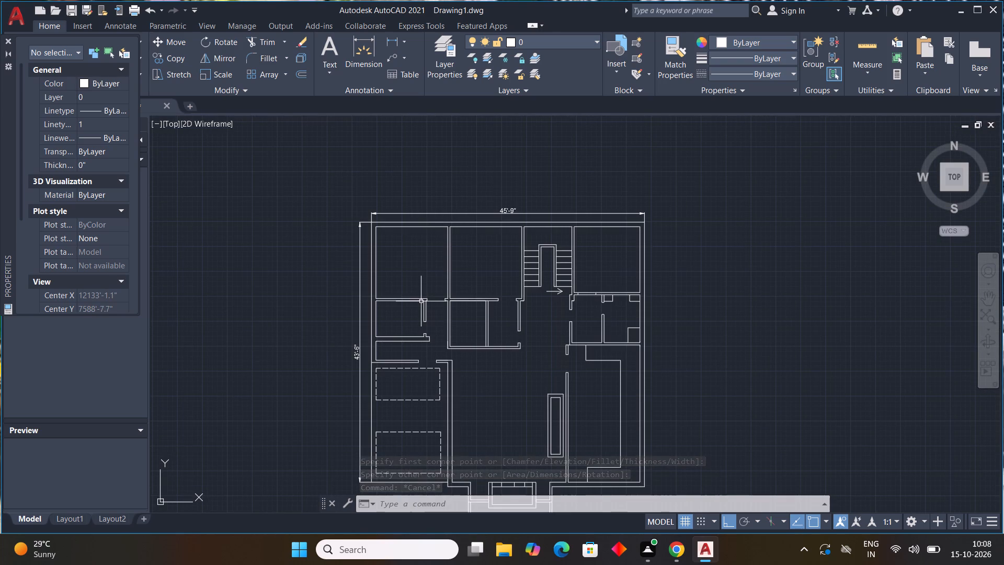
{"action": "scroll", "coordinate": [421, 301], "scroll_direction": "down", "scroll_amount": 2}
{"action": "type", "text": "l"}
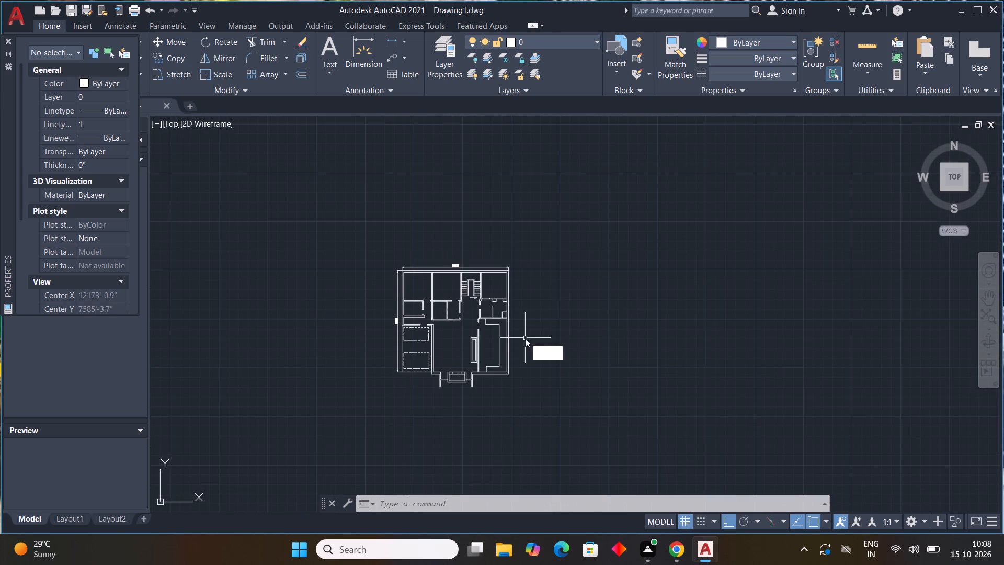
{"action": "key", "text": "space"}
{"action": "middle_click_drag", "start_coordinate": [488, 334], "coordinate": [549, 370]}
{"action": "scroll", "coordinate": [506, 346], "scroll_direction": "up", "scroll_amount": 3}
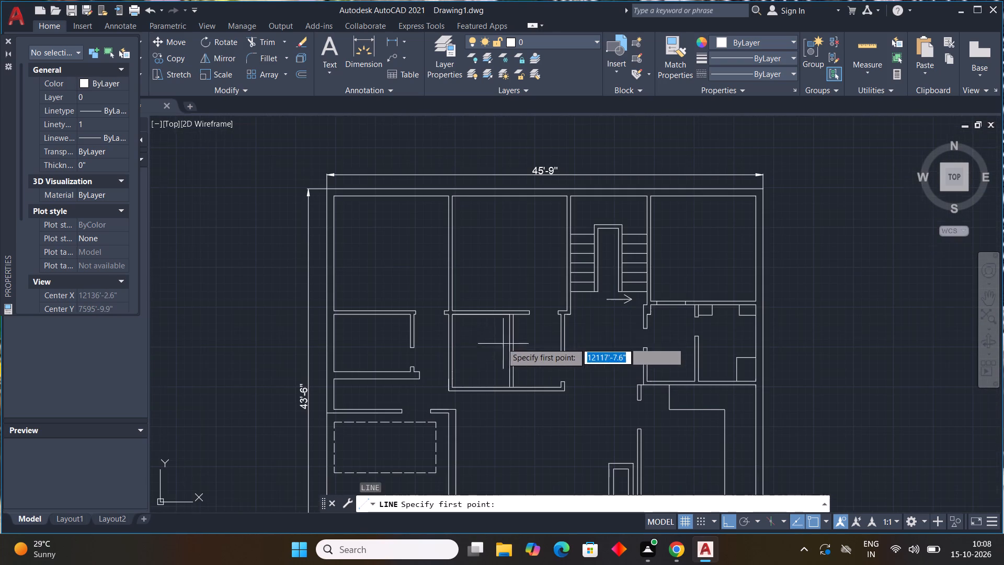
{"action": "left_click", "coordinate": [480, 316]}
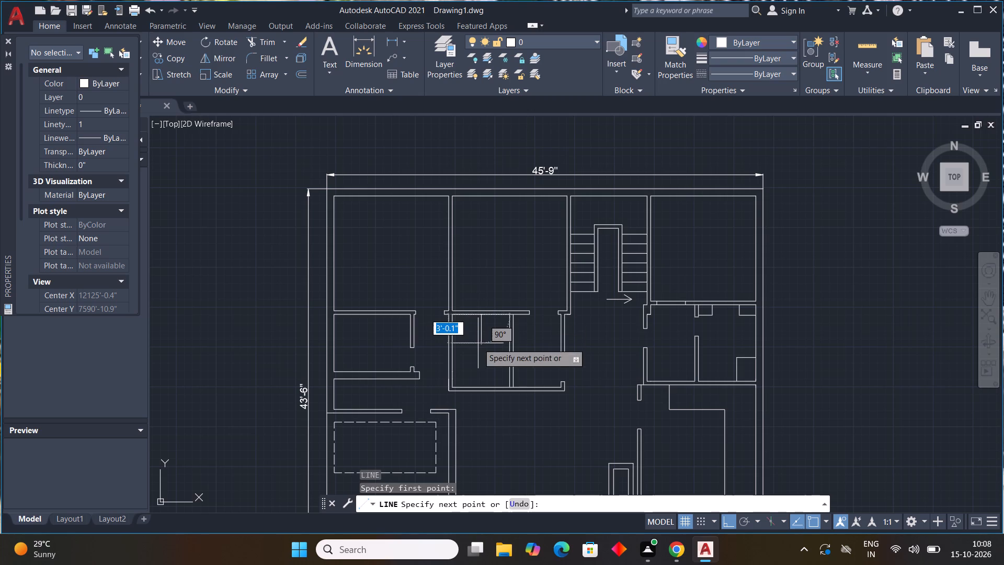
{"action": "left_click", "coordinate": [478, 343]}
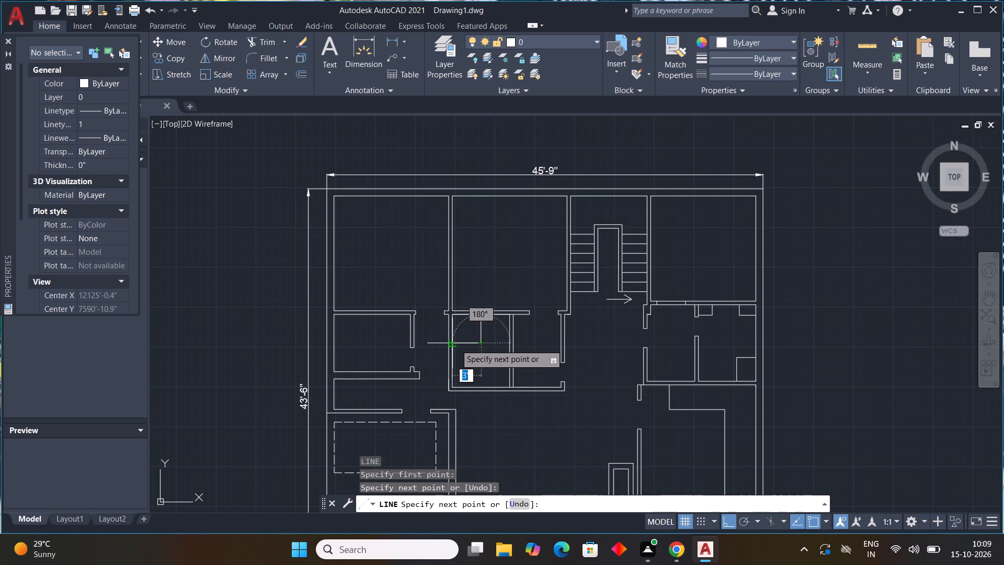
{"action": "left_click", "coordinate": [455, 344]}
{"action": "key", "text": "Escape"}
Draw two lines forming a small box in the northwest corner of the small west room below the northwest room.
{"action": "key", "text": "l"}
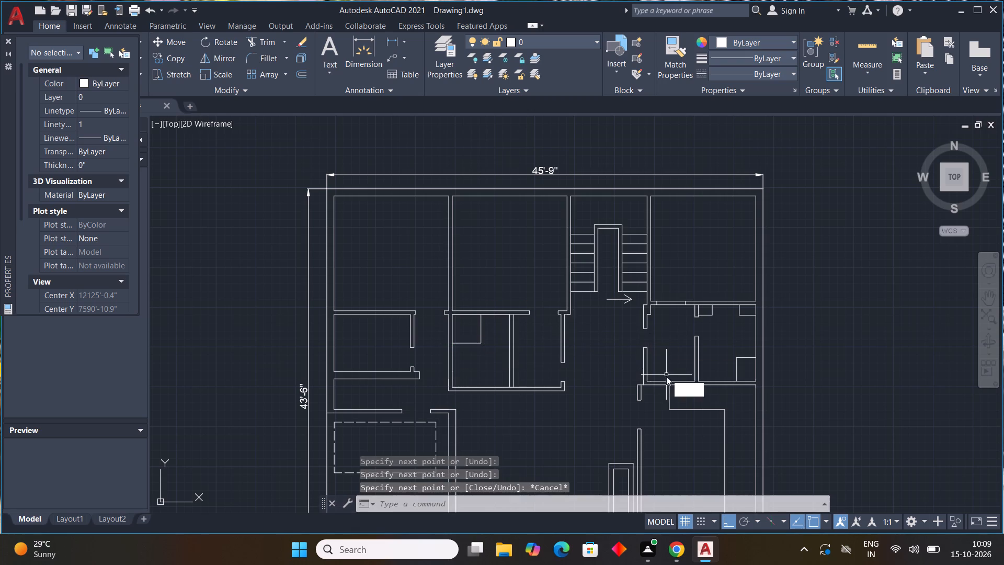
{"action": "key", "text": "space"}
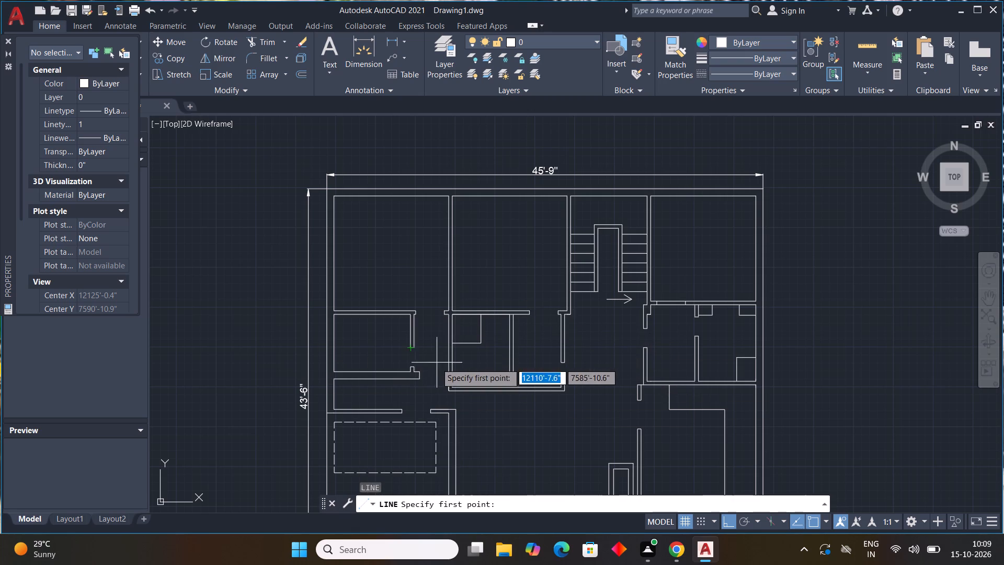
{"action": "scroll", "coordinate": [401, 356], "scroll_direction": "up", "scroll_amount": 3}
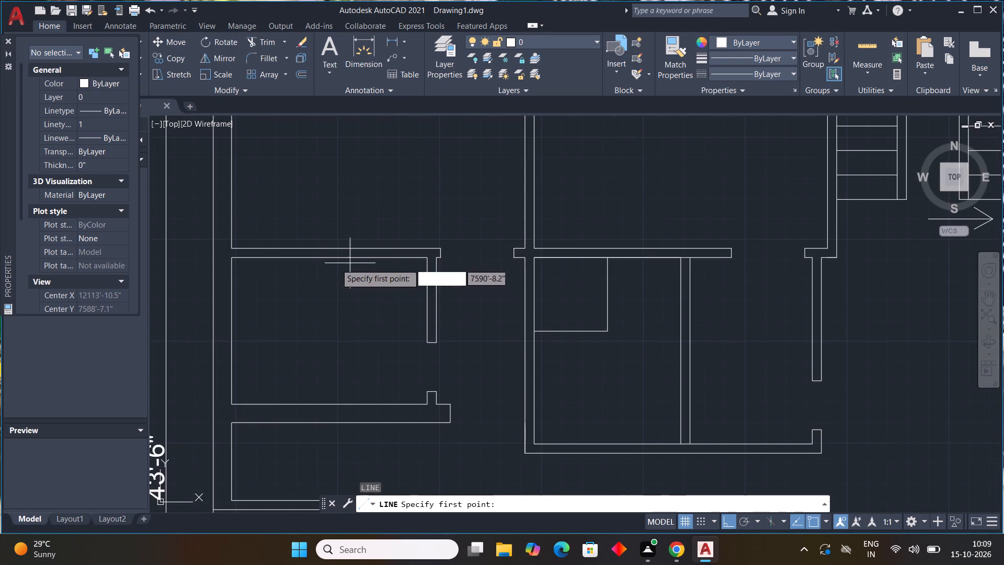
{"action": "left_click_drag", "start_coordinate": [273, 261], "coordinate": [275, 267]}
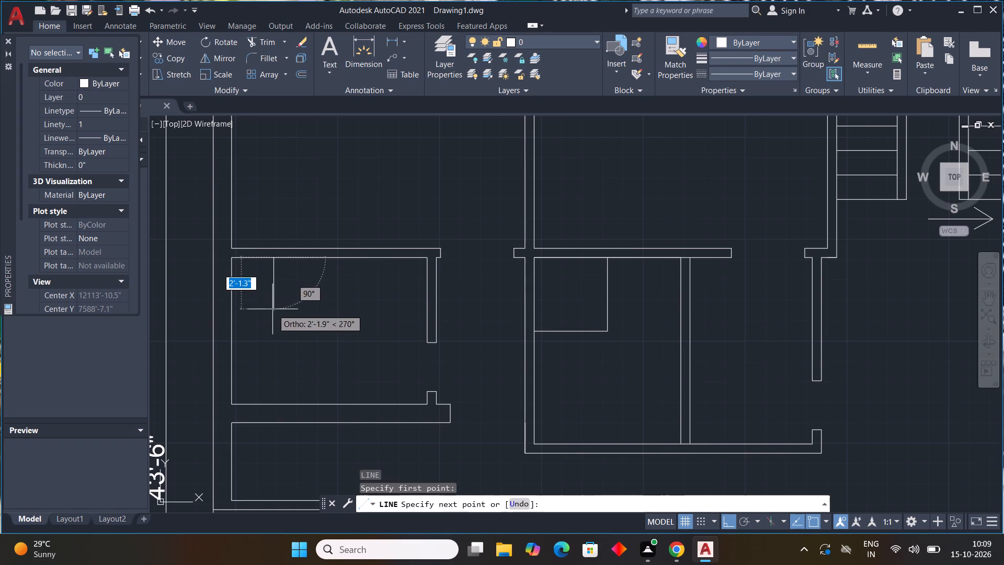
{"action": "left_click_drag", "start_coordinate": [273, 302], "coordinate": [259, 304]}
{"action": "left_click", "coordinate": [234, 303]}
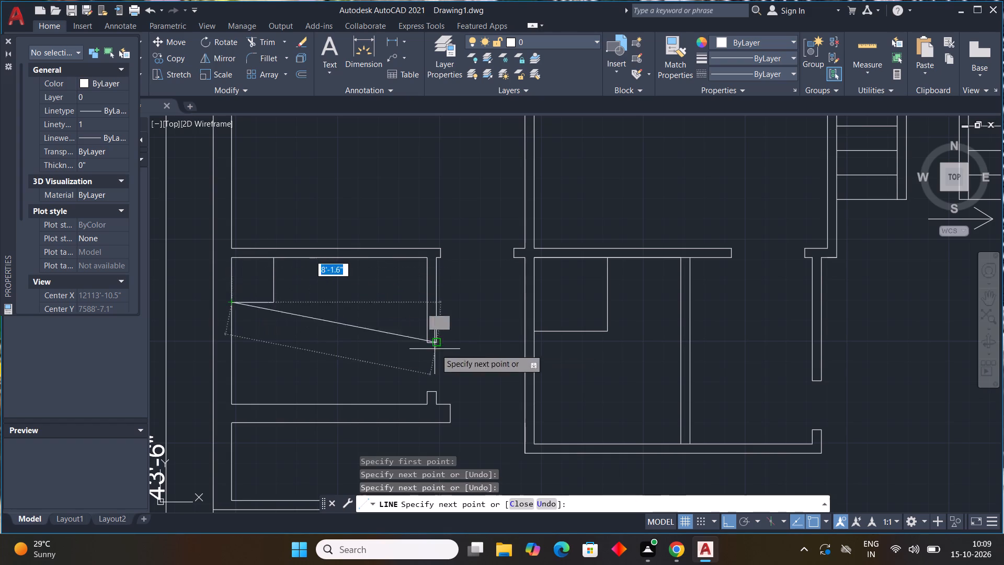
{"action": "key", "text": "Escape"}
Draw two lines forming a box in the southwest corner of the same small west room.
{"action": "key", "text": "space"}
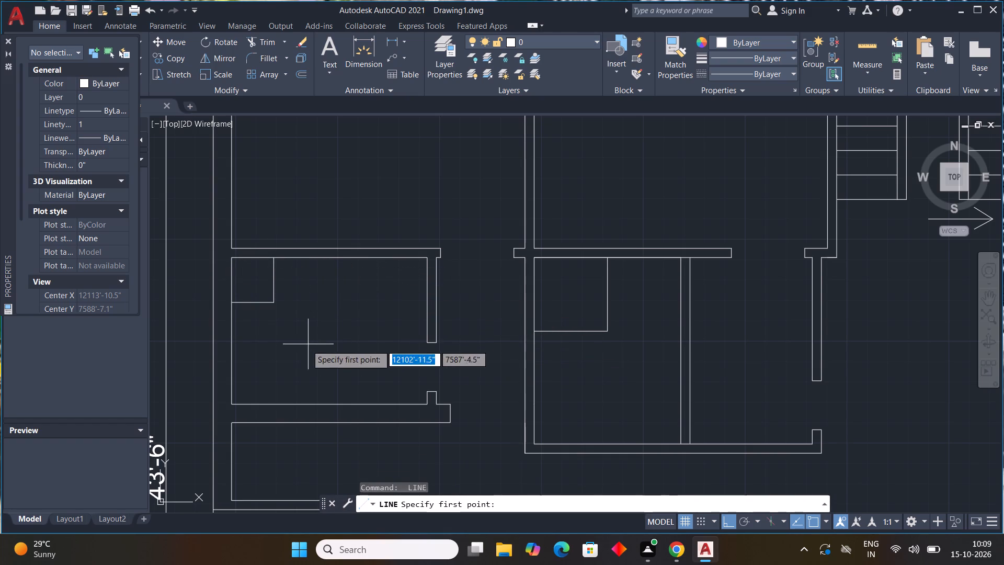
{"action": "scroll", "coordinate": [307, 347], "scroll_direction": "down", "scroll_amount": 1}
{"action": "middle_click_drag", "start_coordinate": [327, 346], "coordinate": [421, 342]}
{"action": "left_click", "coordinate": [357, 342]}
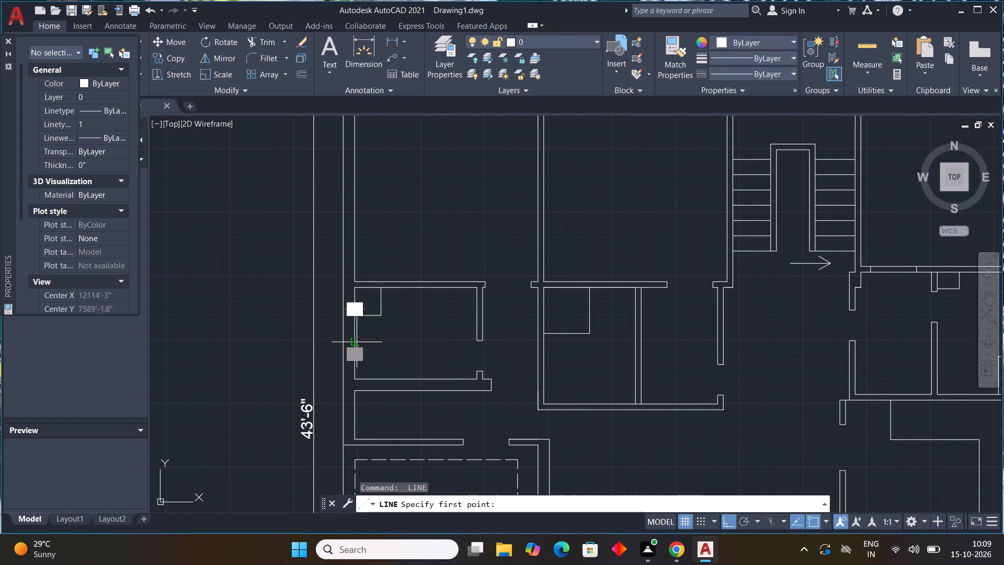
{"action": "left_click", "coordinate": [391, 339]}
{"action": "left_click", "coordinate": [391, 379]}
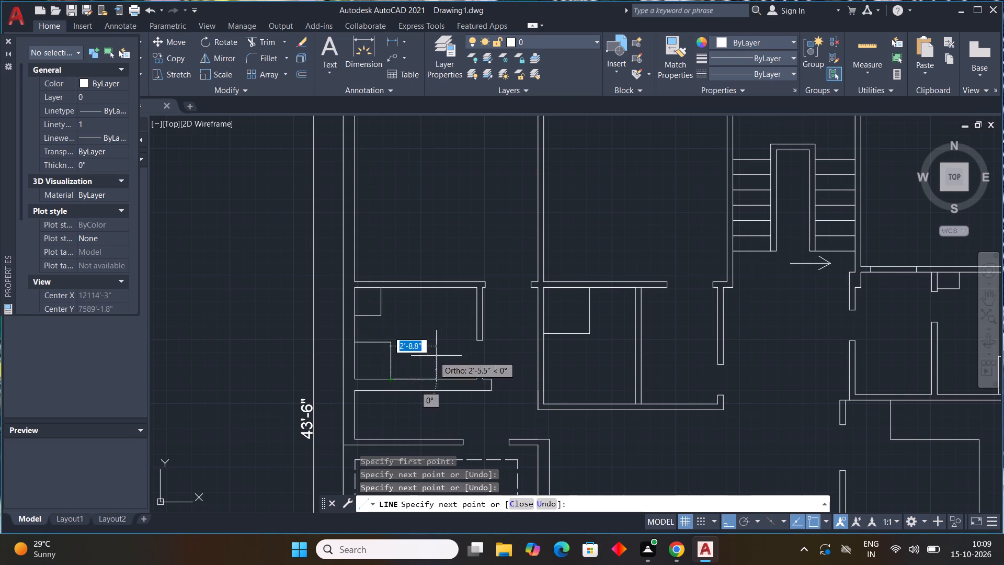
{"action": "key", "text": "Escape"}
Draw two lines forming a rectangular box in the northeast corner of the small west room below the northwest room.
{"action": "key", "text": "space"}
{"action": "scroll", "coordinate": [439, 302], "scroll_direction": "up", "scroll_amount": 3}
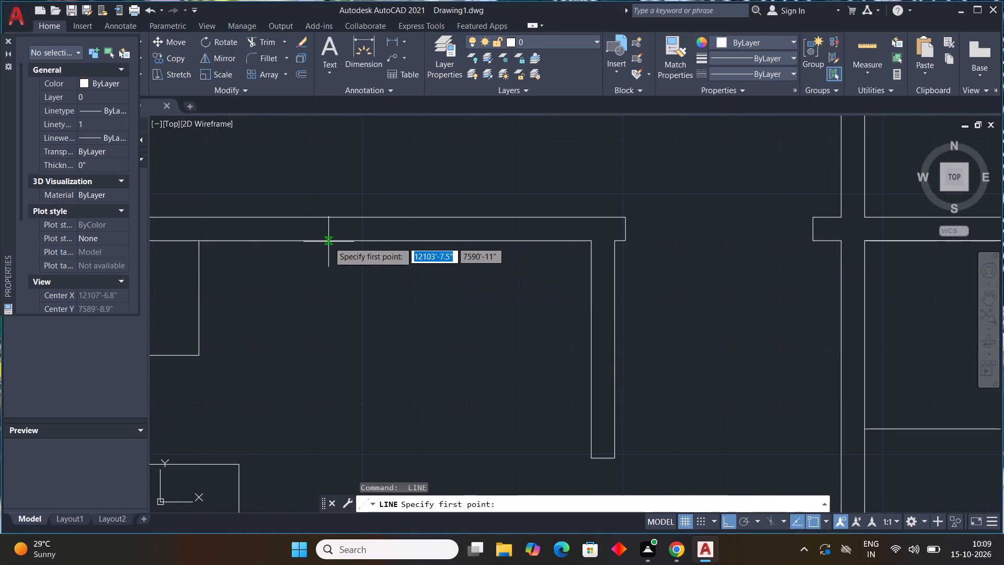
{"action": "left_click", "coordinate": [328, 242]}
{"action": "left_click", "coordinate": [341, 397]}
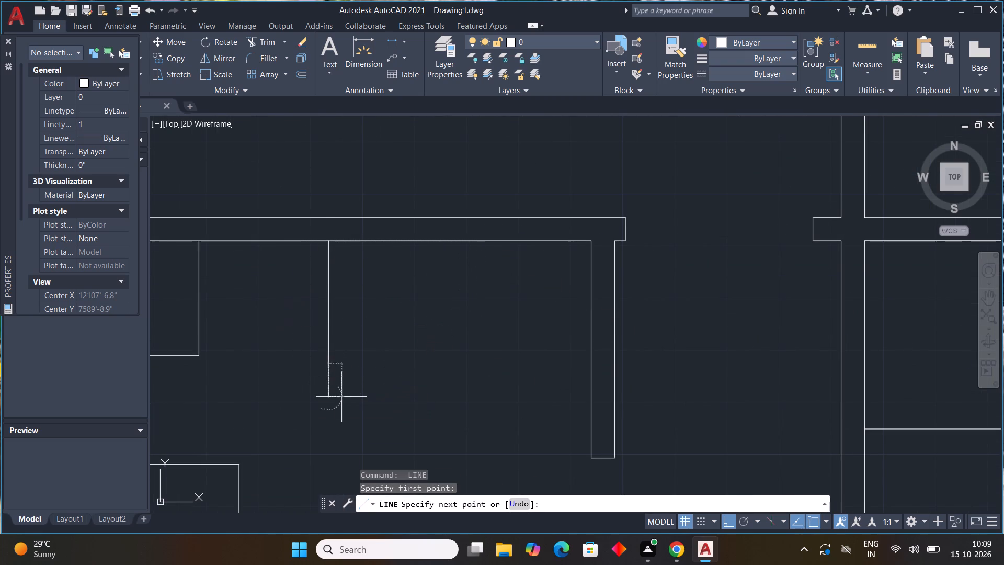
{"action": "left_click", "coordinate": [589, 395]}
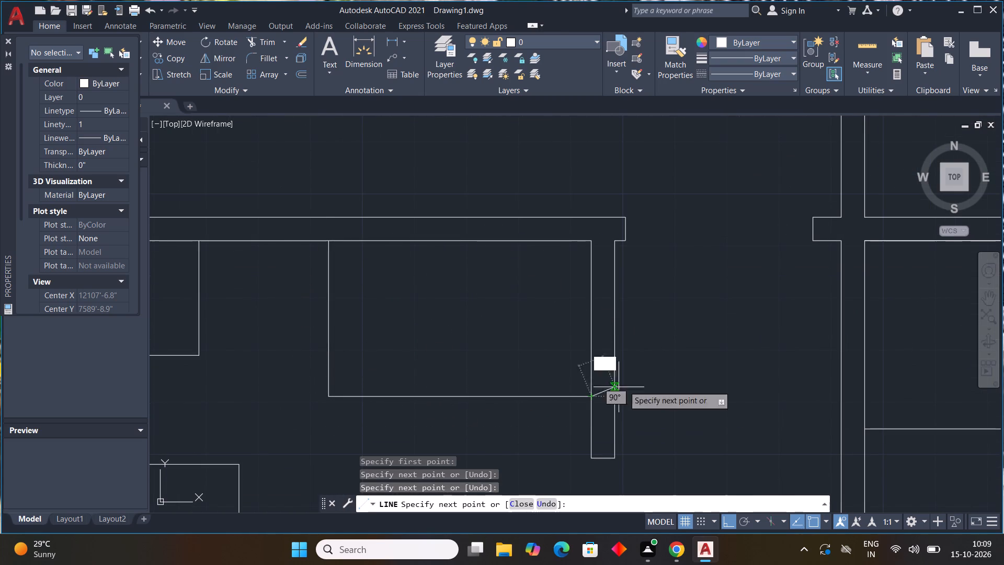
{"action": "key", "text": "Escape"}
{"action": "scroll", "coordinate": [707, 359], "scroll_direction": "down", "scroll_amount": 4}
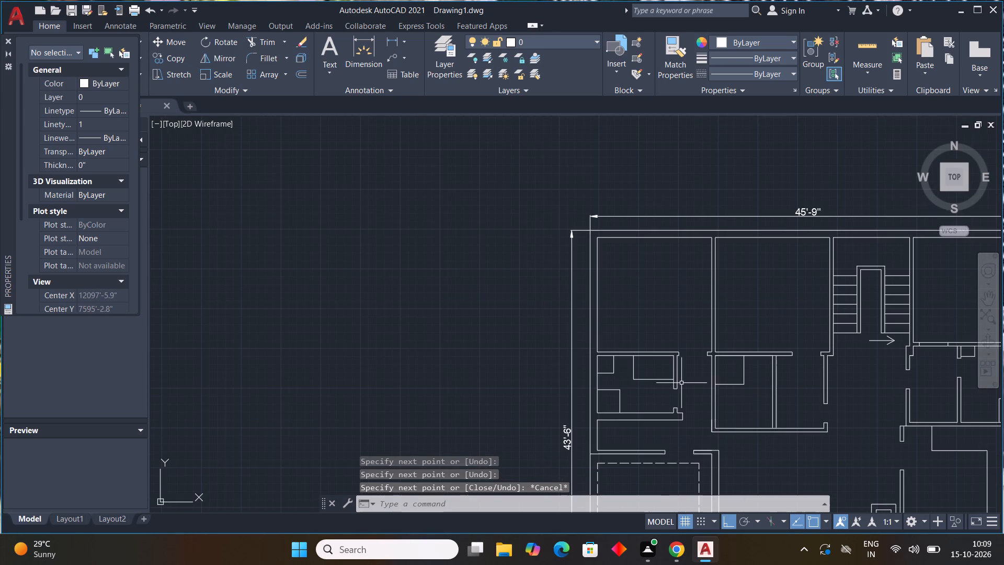
Draw a door leaf outline 1" thick and 3' long, running north from the east jamb of the northwest room's south opening.
{"action": "middle_click_drag", "start_coordinate": [725, 402], "coordinate": [594, 376]}
{"action": "scroll", "coordinate": [555, 319], "scroll_direction": "up", "scroll_amount": 3}
{"action": "type", "text": "l"}
{"action": "key", "text": "space"}
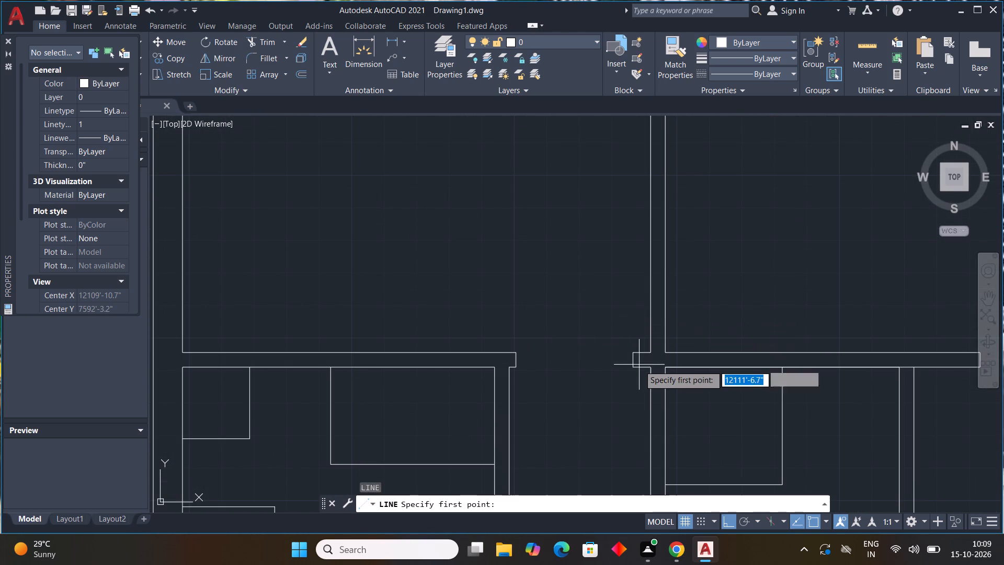
{"action": "left_click_drag", "start_coordinate": [634, 361], "coordinate": [626, 360]}
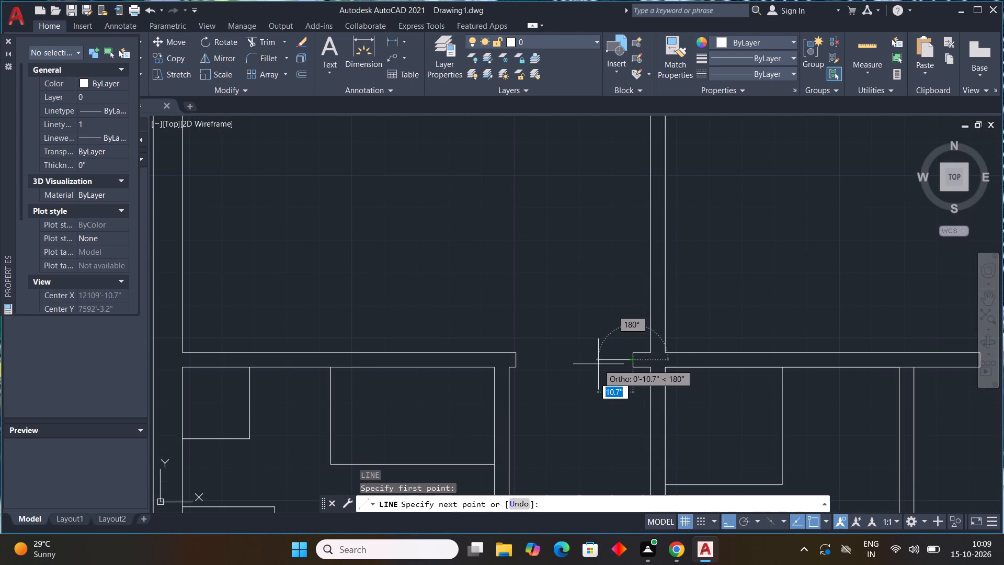
{"action": "key", "text": "1"}
{"action": "key", "text": "shift+quotedbl"}
{"action": "key", "text": "Return"}
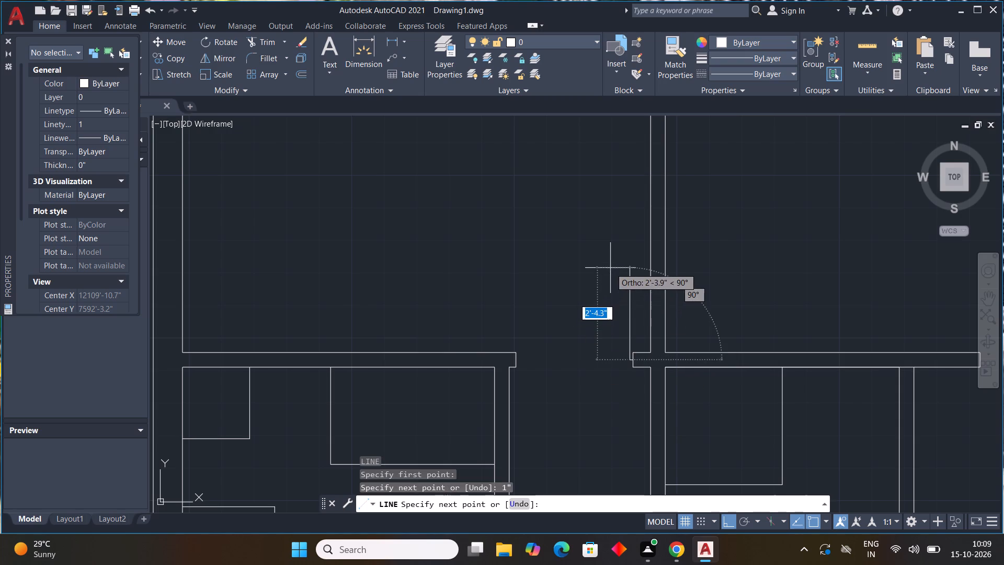
{"action": "type", "text": "3'"}
{"action": "key", "text": "Return"}
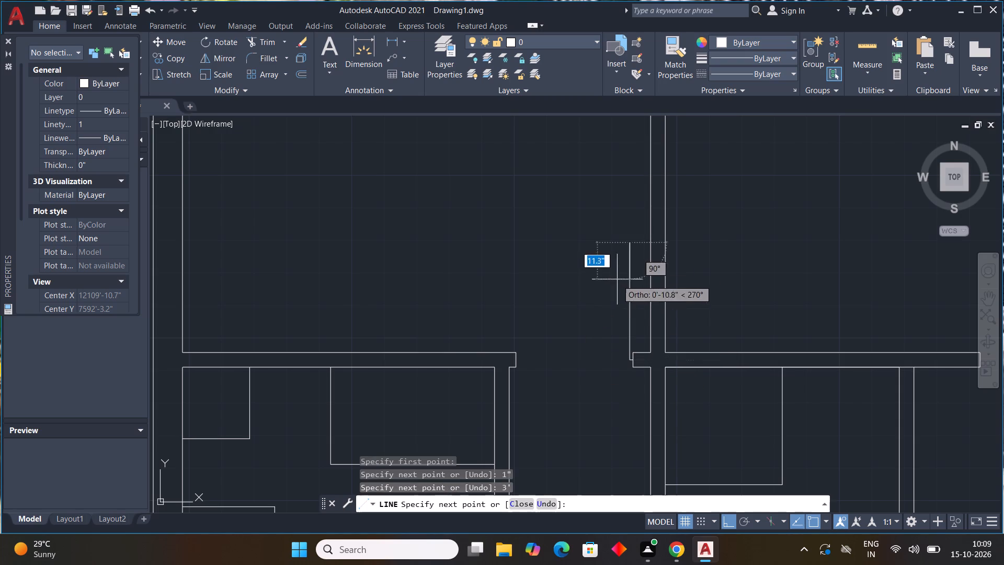
{"action": "key", "text": "1"}
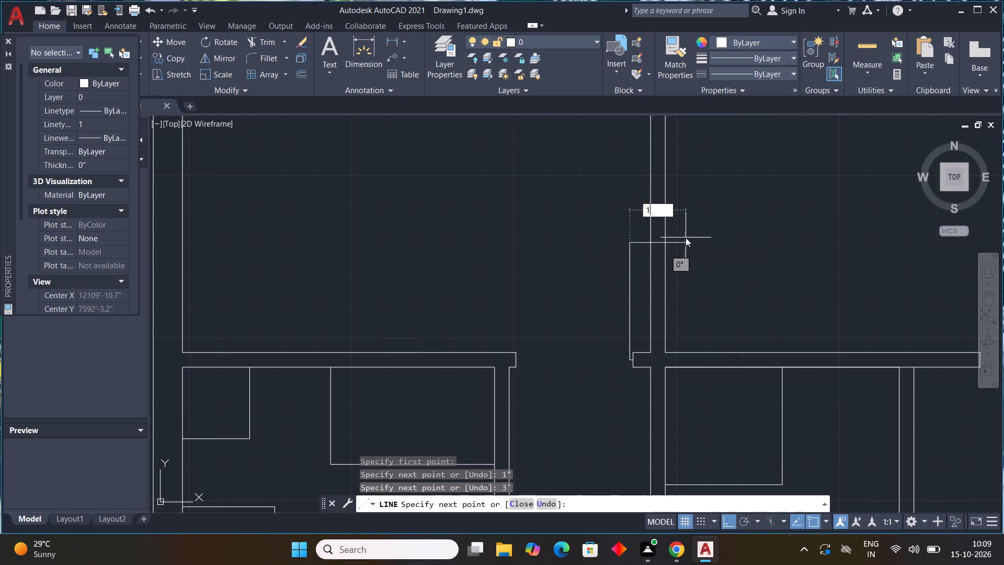
{"action": "key", "text": "shift+quotedbl"}
{"action": "key", "text": "Return"}
{"action": "scroll", "coordinate": [626, 353], "scroll_direction": "up", "scroll_amount": 3}
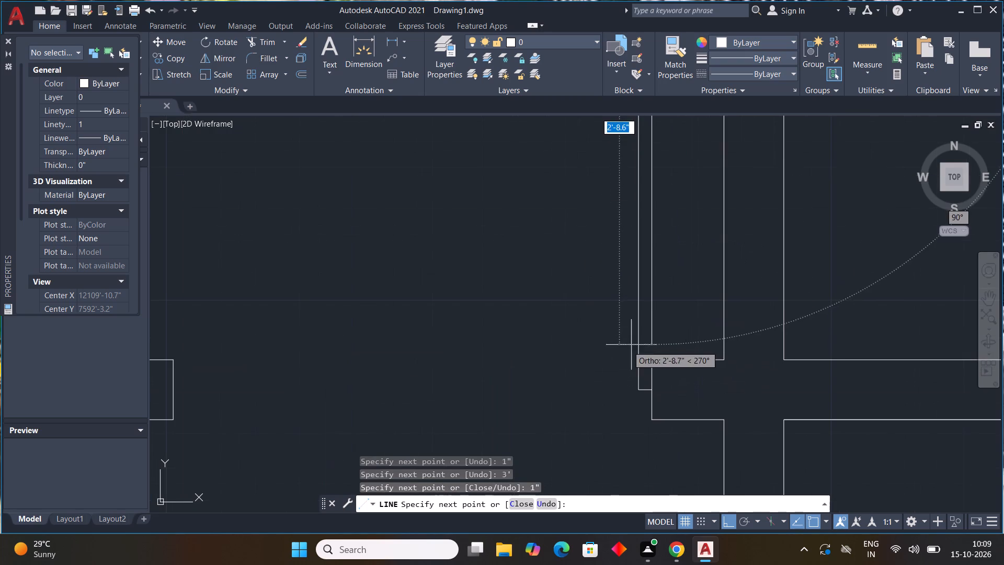
{"action": "left_click", "coordinate": [655, 360]}
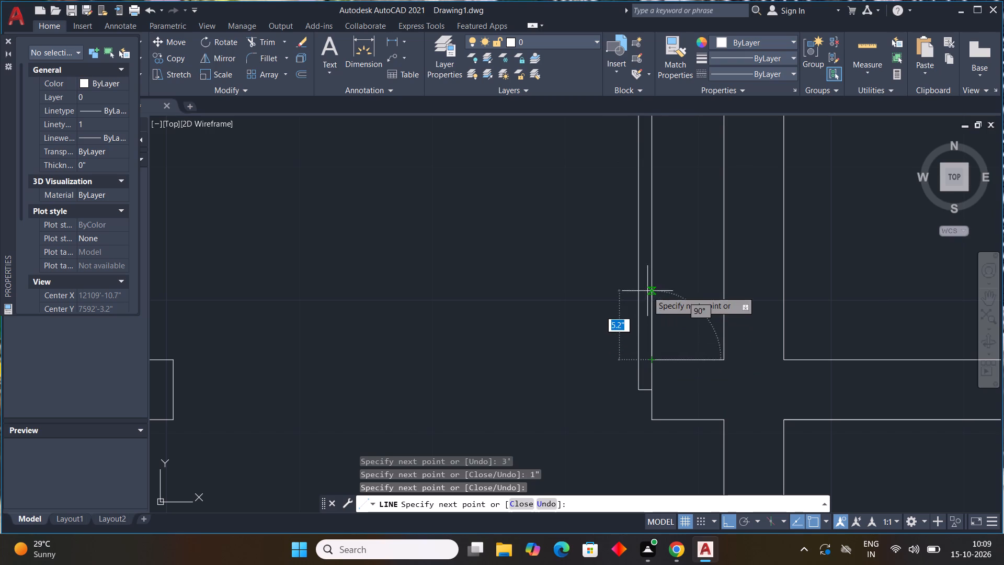
{"action": "scroll", "coordinate": [680, 293], "scroll_direction": "down", "scroll_amount": 2}
{"action": "scroll", "coordinate": [709, 331], "scroll_direction": "up", "scroll_amount": 1}
{"action": "key", "text": "Escape"}
{"action": "scroll", "coordinate": [835, 364], "scroll_direction": "down", "scroll_amount": 3}
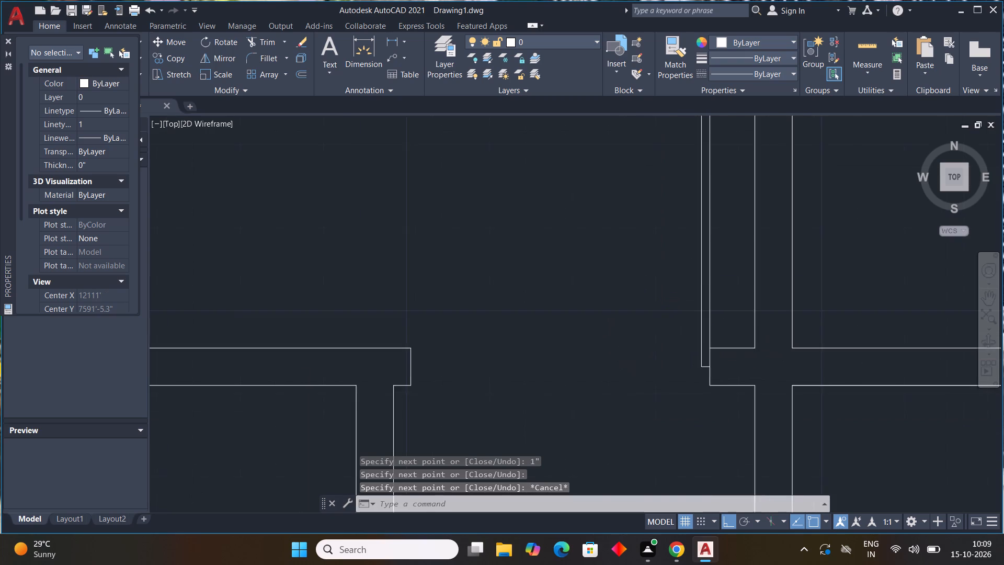
Draw a three-point arc for the door swing from the leaf's north end to the west jamb of the northwest room's opening.
{"action": "left_click", "coordinate": [355, 75]}
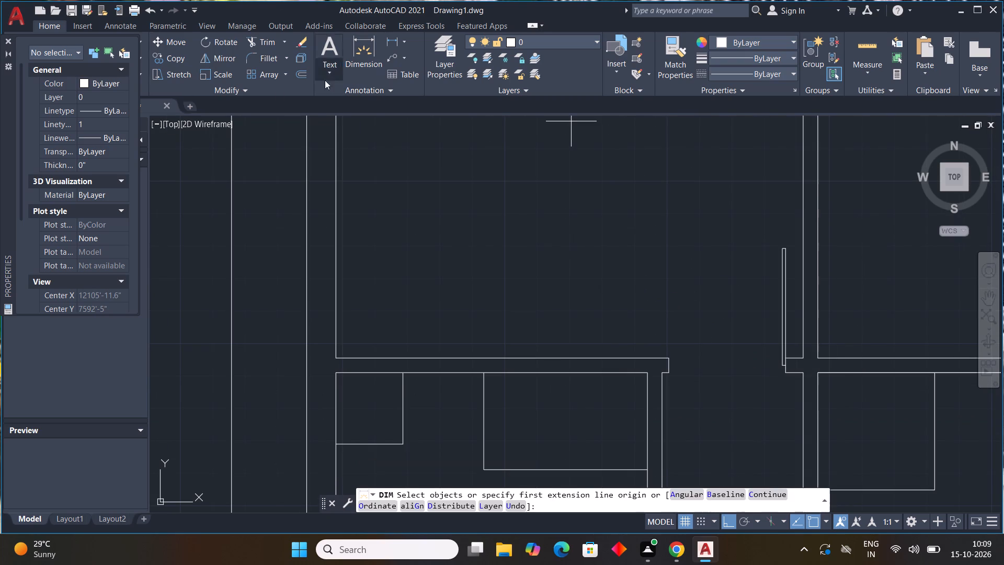
{"action": "key", "text": "Escape"}
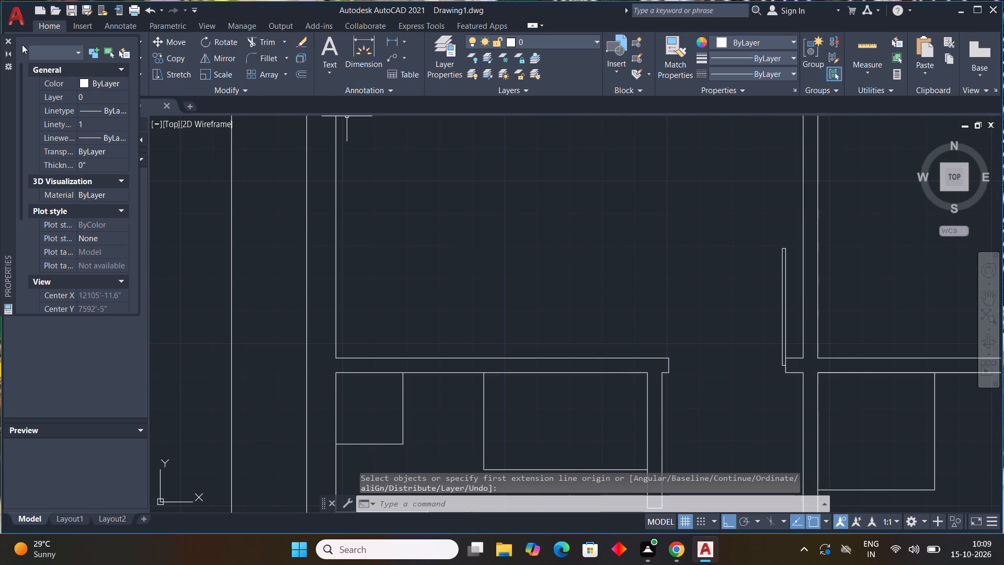
{"action": "left_click", "coordinate": [5, 40]}
{"action": "left_click", "coordinate": [112, 78]}
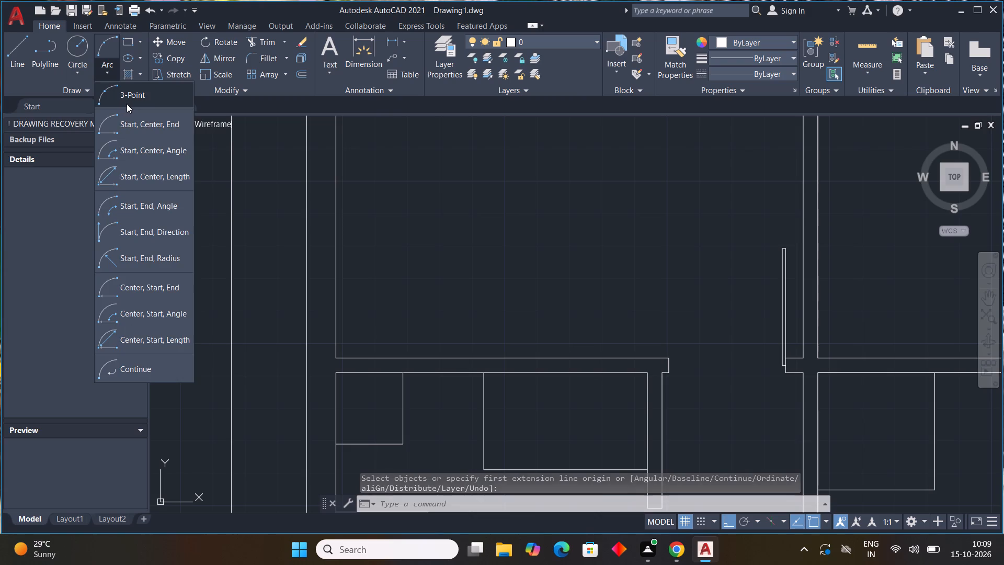
{"action": "left_click", "coordinate": [131, 102]}
{"action": "scroll", "coordinate": [803, 231], "scroll_direction": "up", "scroll_amount": 3}
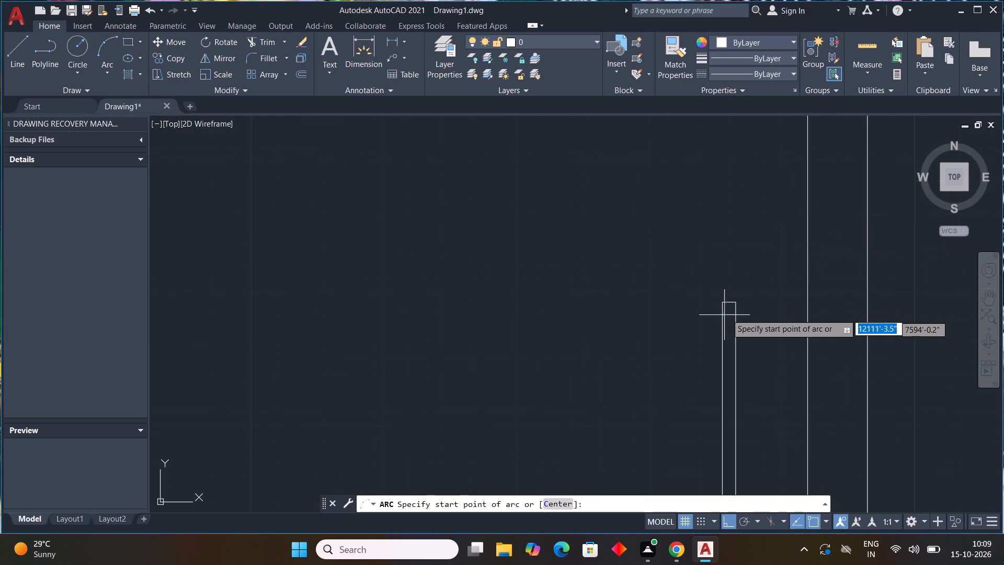
{"action": "left_click", "coordinate": [733, 306]}
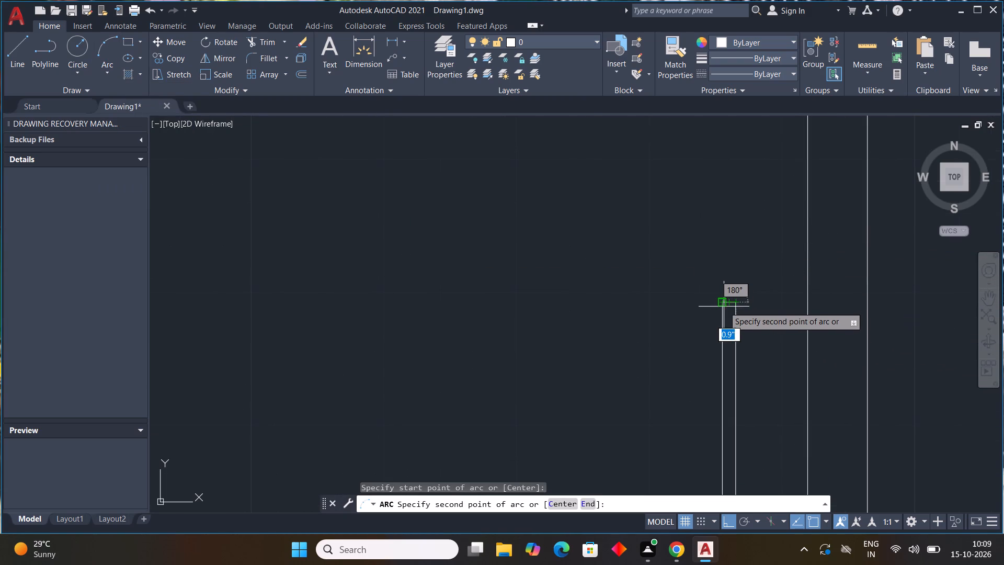
{"action": "left_click", "coordinate": [721, 303]}
{"action": "scroll", "coordinate": [715, 321], "scroll_direction": "down", "scroll_amount": 2}
{"action": "scroll", "coordinate": [665, 347], "scroll_direction": "down", "scroll_amount": 3}
{"action": "middle_click_drag", "start_coordinate": [633, 363], "coordinate": [642, 292]}
{"action": "scroll", "coordinate": [632, 315], "scroll_direction": "up", "scroll_amount": 3}
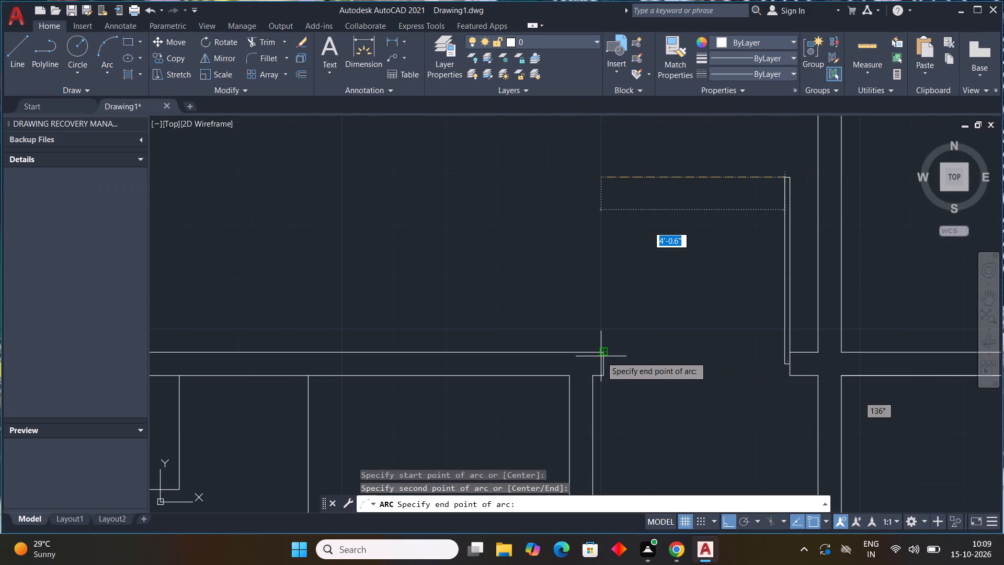
{"action": "left_click", "coordinate": [605, 354]}
{"action": "scroll", "coordinate": [657, 356], "scroll_direction": "down", "scroll_amount": 3}
{"action": "scroll", "coordinate": [712, 394], "scroll_direction": "down", "scroll_amount": 2}
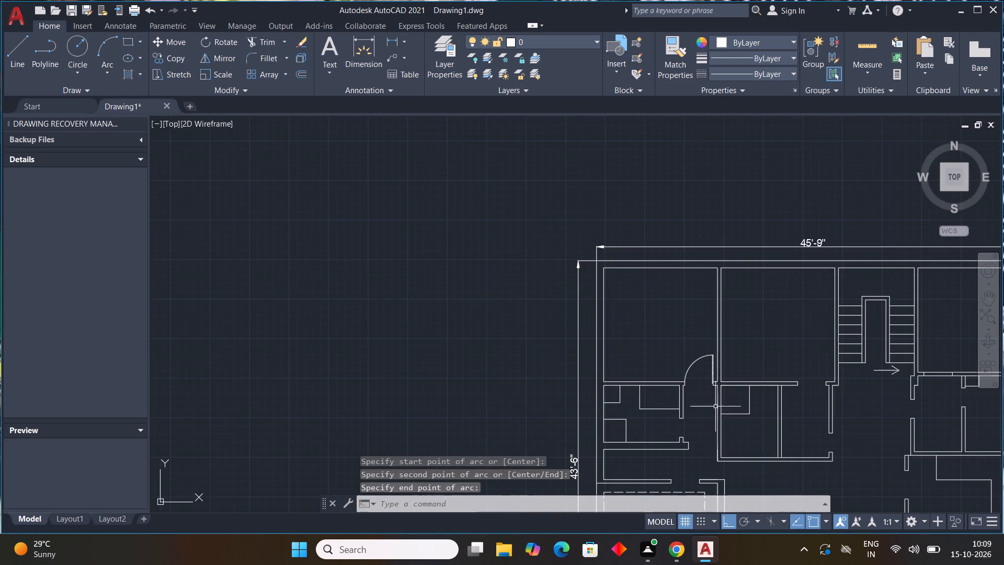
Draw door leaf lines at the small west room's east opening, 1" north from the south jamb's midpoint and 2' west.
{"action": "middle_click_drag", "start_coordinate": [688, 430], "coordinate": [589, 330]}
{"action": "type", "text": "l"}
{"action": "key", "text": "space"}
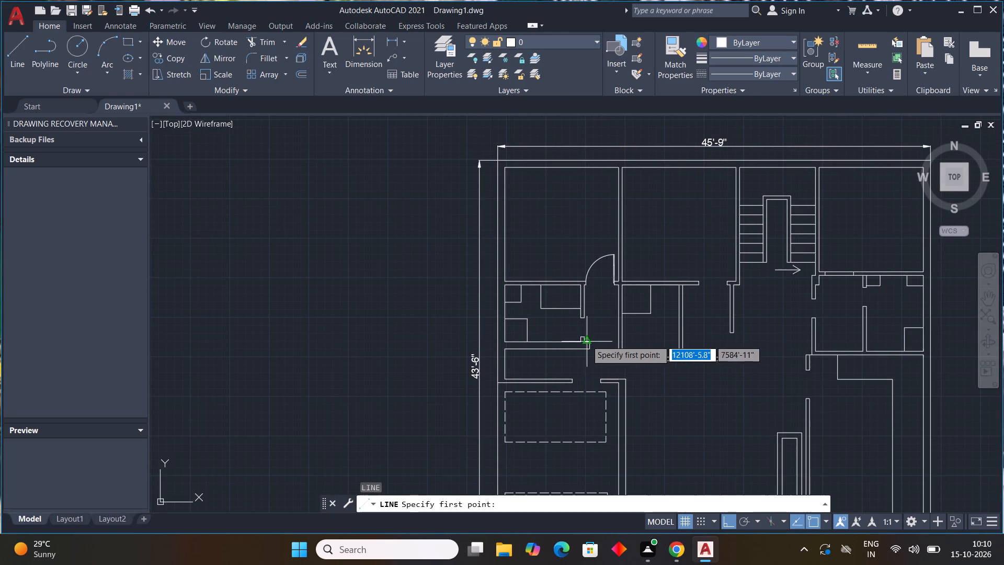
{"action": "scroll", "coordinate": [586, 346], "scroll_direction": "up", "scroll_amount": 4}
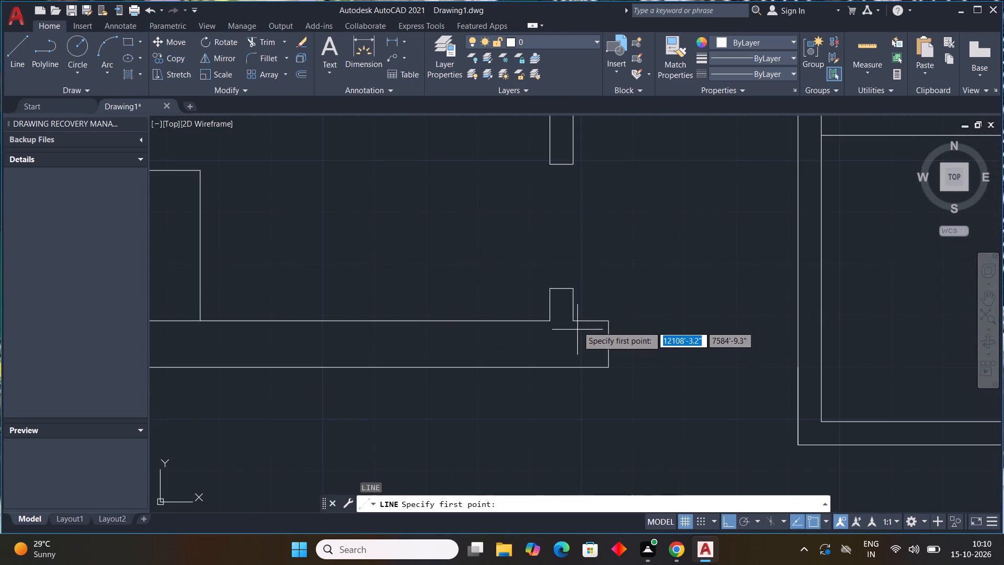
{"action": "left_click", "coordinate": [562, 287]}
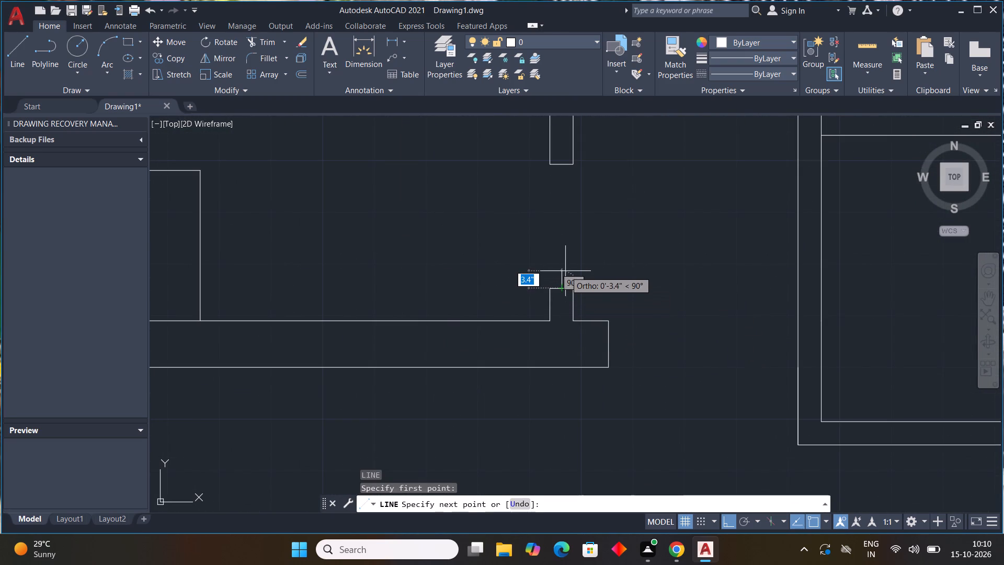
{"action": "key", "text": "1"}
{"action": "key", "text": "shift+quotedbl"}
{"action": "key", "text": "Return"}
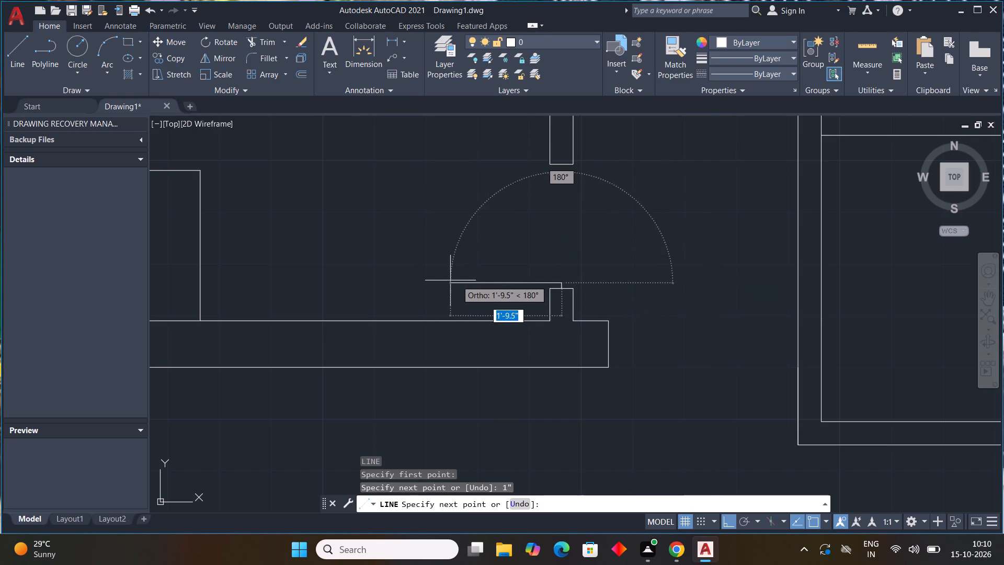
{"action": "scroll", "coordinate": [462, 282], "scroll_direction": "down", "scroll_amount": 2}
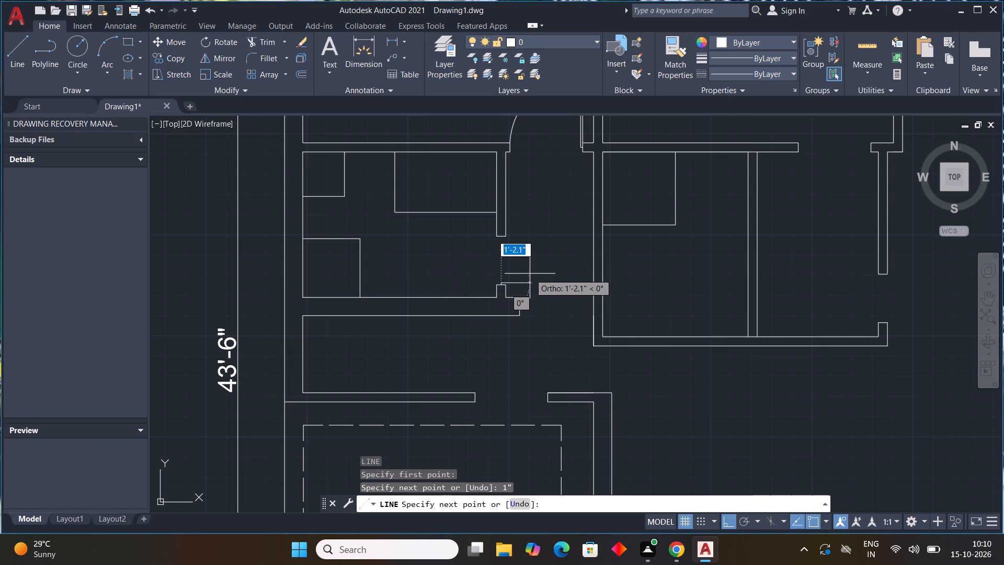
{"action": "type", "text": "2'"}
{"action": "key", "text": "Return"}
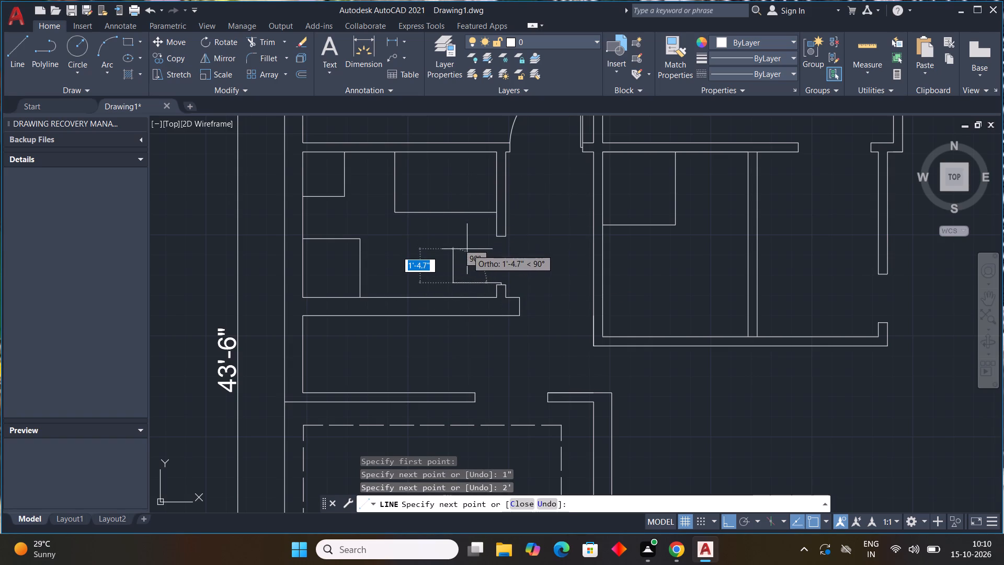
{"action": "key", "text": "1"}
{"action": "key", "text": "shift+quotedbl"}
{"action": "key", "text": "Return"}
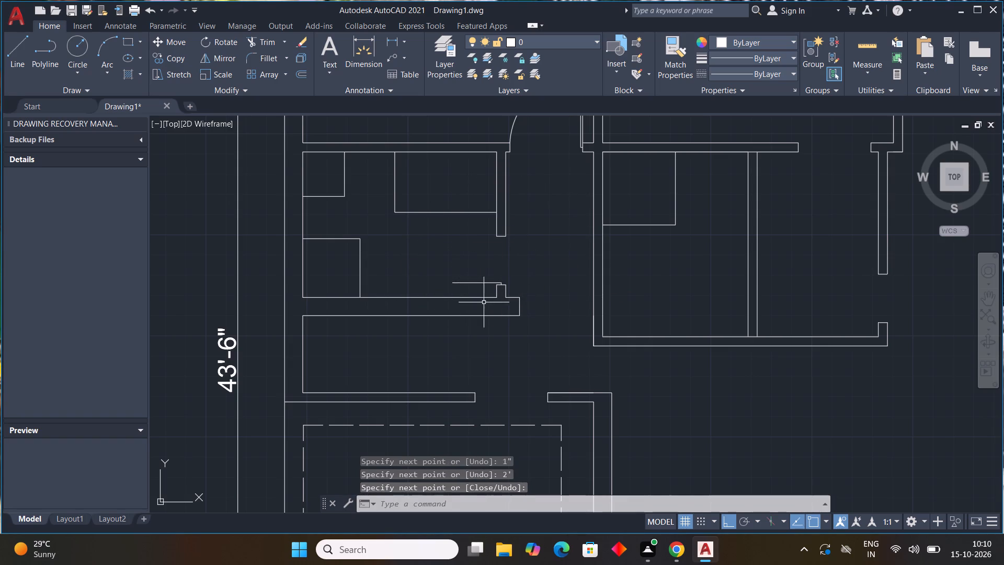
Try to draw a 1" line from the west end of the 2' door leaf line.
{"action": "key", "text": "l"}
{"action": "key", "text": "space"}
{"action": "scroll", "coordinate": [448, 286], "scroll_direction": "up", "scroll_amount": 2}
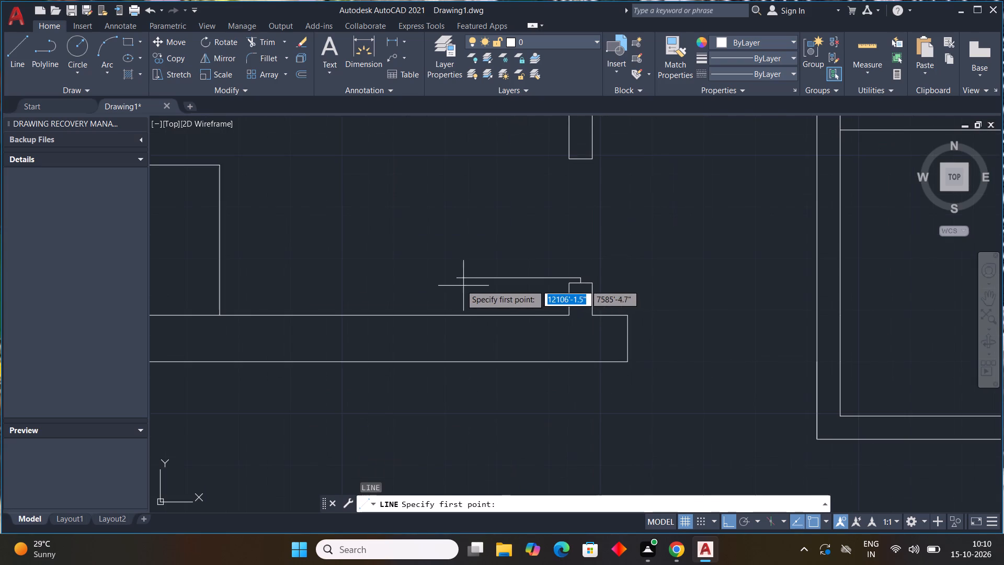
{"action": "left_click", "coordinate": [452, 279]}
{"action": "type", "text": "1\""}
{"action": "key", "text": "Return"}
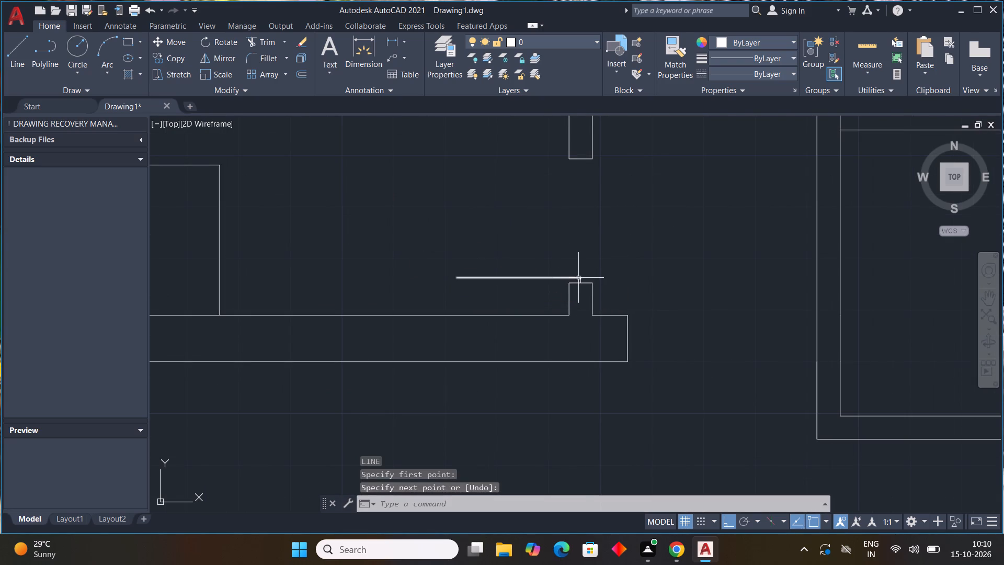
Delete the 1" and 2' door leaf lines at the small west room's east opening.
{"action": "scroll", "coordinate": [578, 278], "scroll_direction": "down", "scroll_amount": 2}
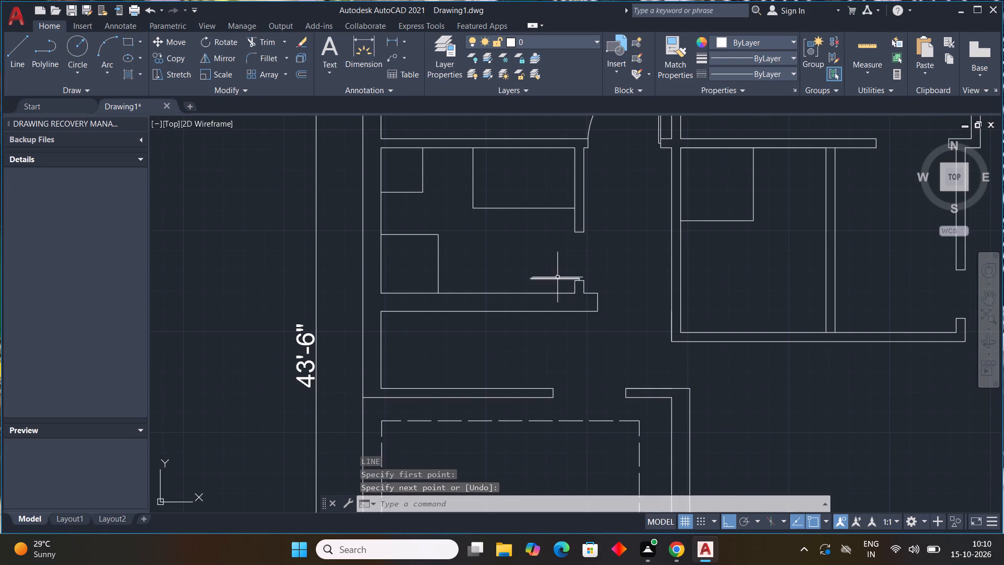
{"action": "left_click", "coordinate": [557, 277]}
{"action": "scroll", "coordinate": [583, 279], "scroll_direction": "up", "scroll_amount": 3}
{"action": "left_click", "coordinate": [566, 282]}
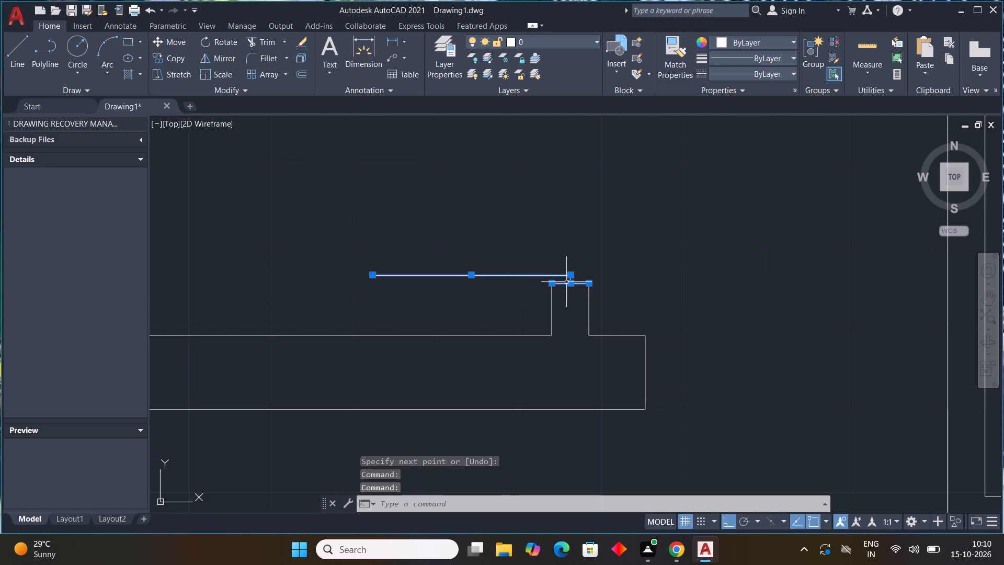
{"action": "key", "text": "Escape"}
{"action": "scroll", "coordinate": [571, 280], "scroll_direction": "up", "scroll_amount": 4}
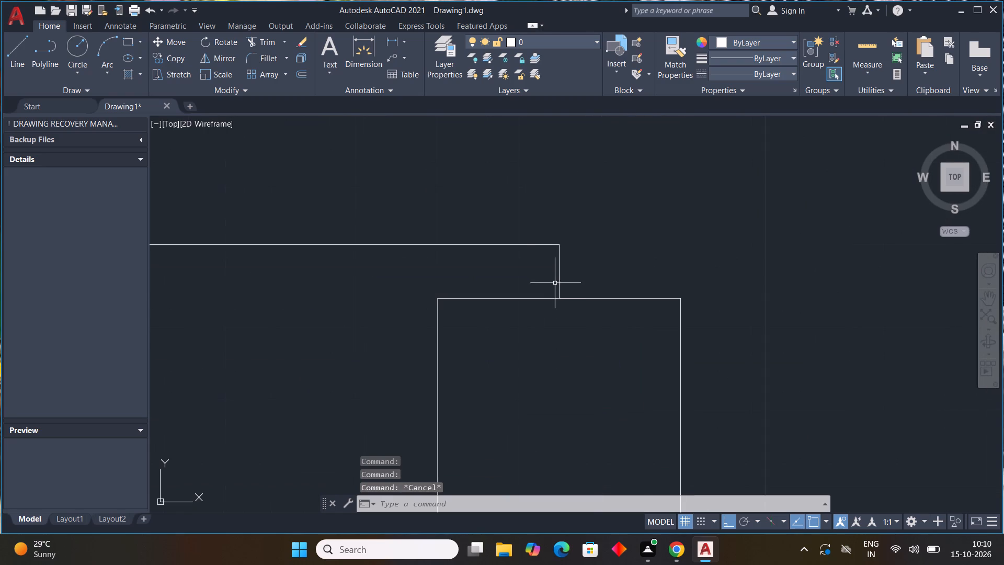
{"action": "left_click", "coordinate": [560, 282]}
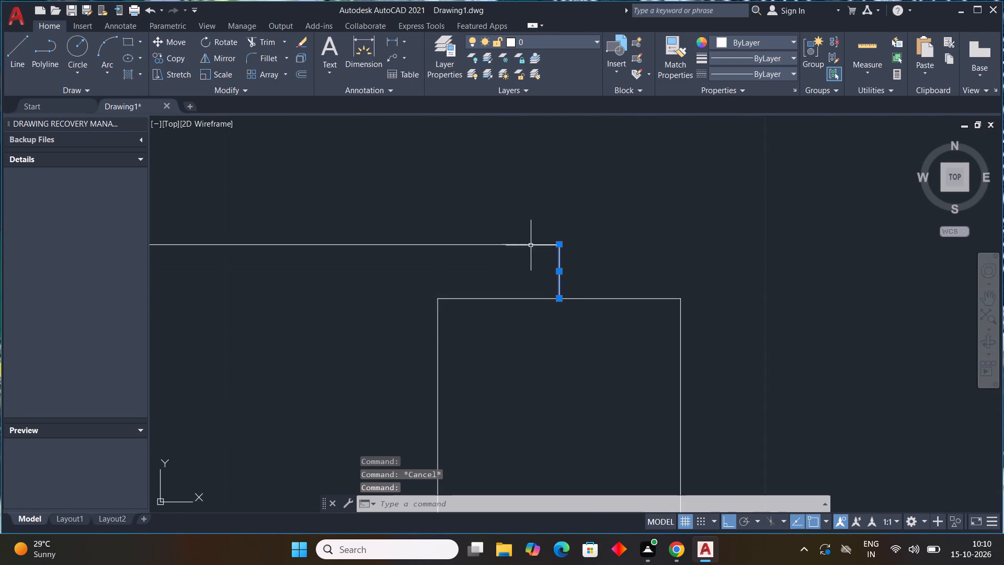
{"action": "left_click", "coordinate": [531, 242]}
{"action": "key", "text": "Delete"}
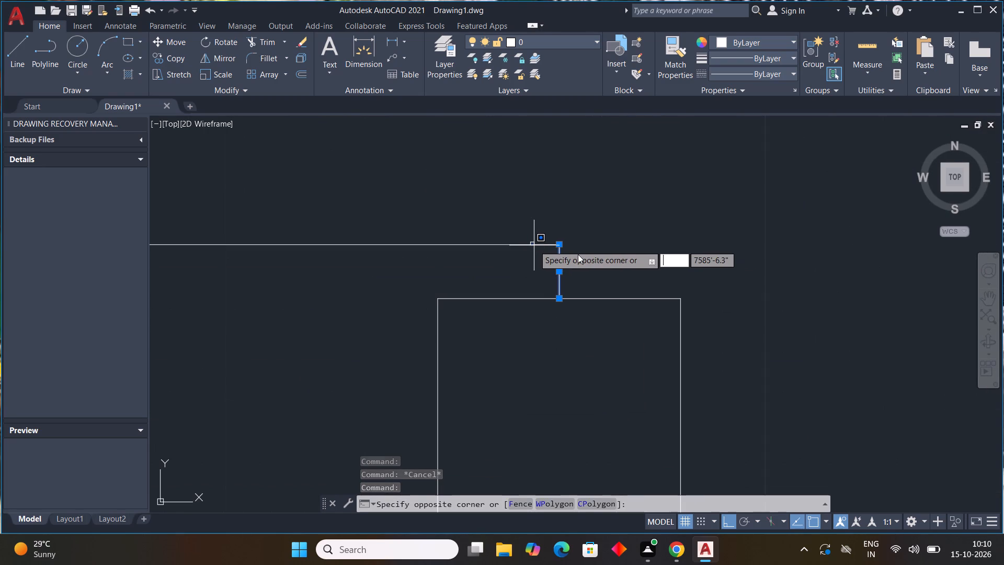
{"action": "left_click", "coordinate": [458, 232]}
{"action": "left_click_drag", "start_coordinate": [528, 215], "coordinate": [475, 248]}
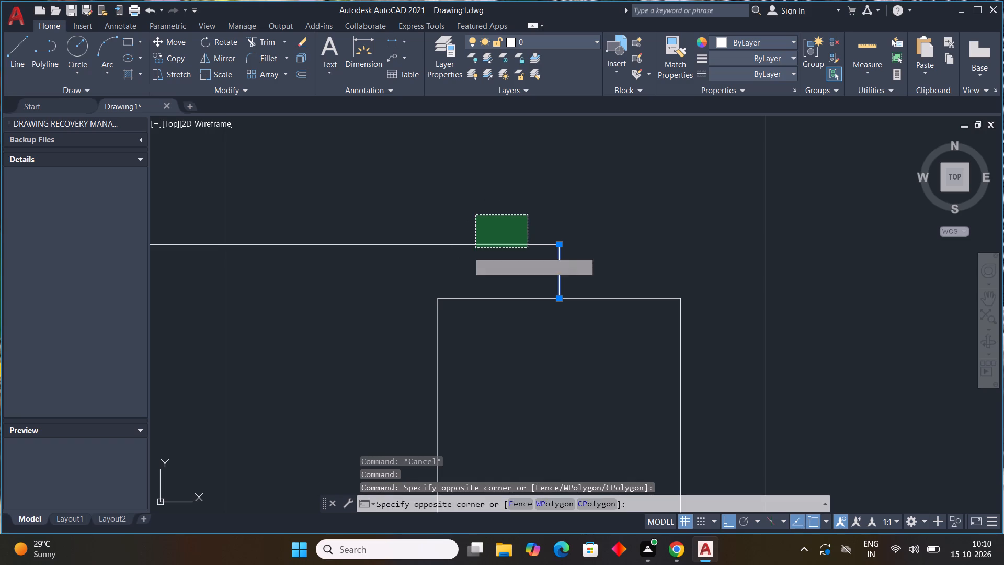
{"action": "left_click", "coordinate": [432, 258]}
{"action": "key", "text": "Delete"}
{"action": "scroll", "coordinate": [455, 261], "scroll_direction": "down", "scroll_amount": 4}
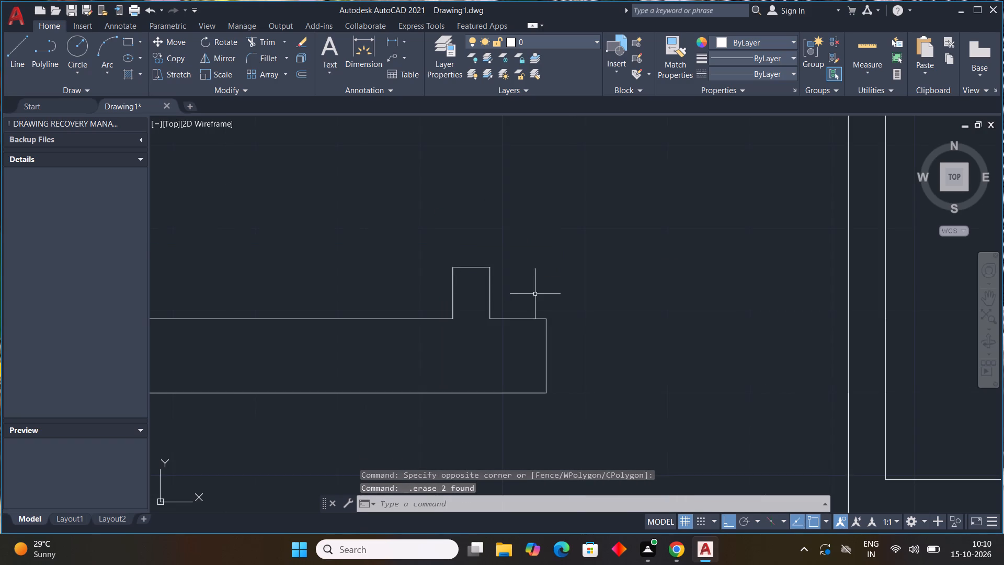
Draw a line across the east side of the small west room's opening, from the north jamb's corner to the south jamb's corner.
{"action": "scroll", "coordinate": [535, 292], "scroll_direction": "down", "scroll_amount": 1}
{"action": "middle_click_drag", "start_coordinate": [534, 300], "coordinate": [554, 375]}
{"action": "key", "text": "l"}
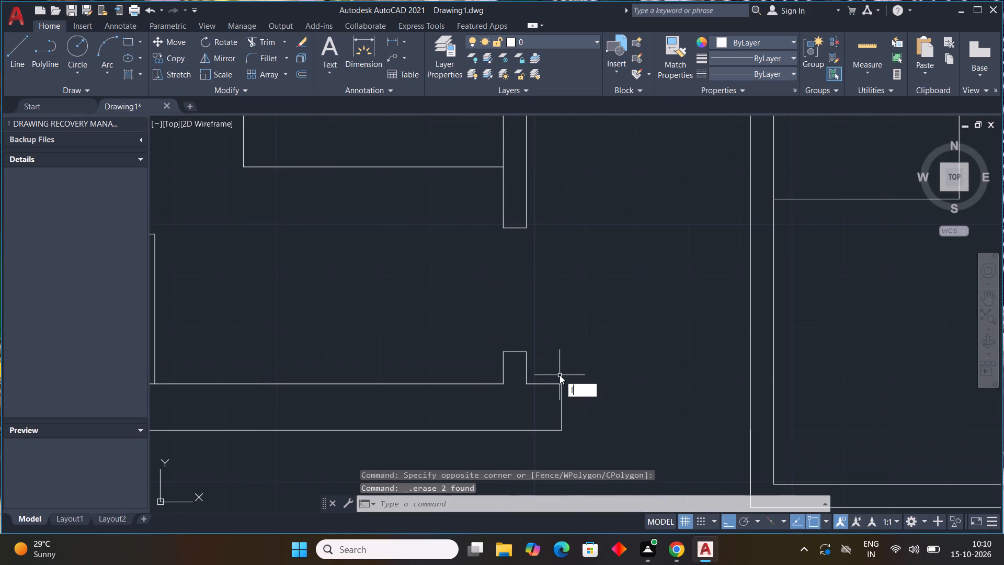
{"action": "key", "text": "space"}
{"action": "left_click_drag", "start_coordinate": [526, 226], "coordinate": [527, 249]}
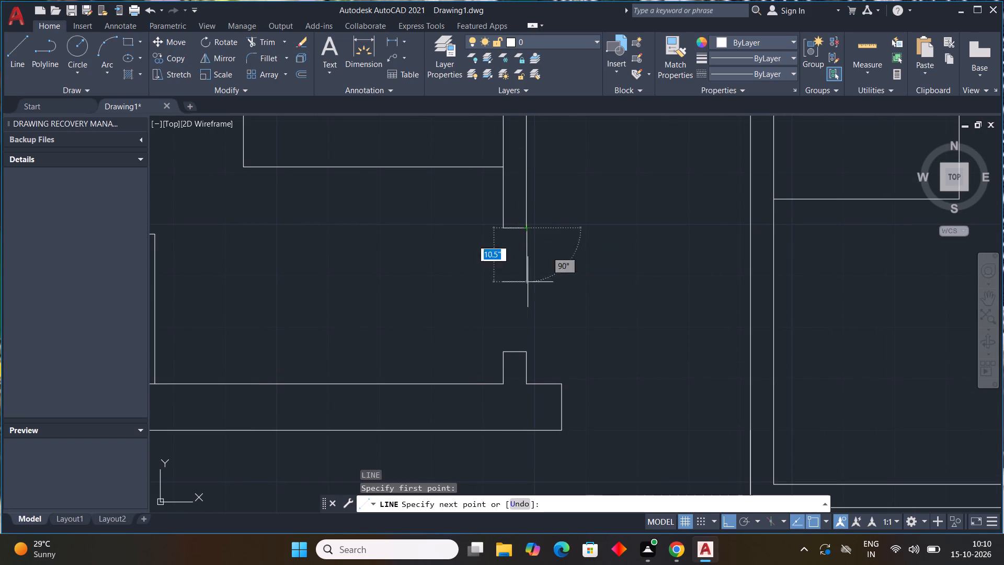
{"action": "left_click", "coordinate": [526, 349]}
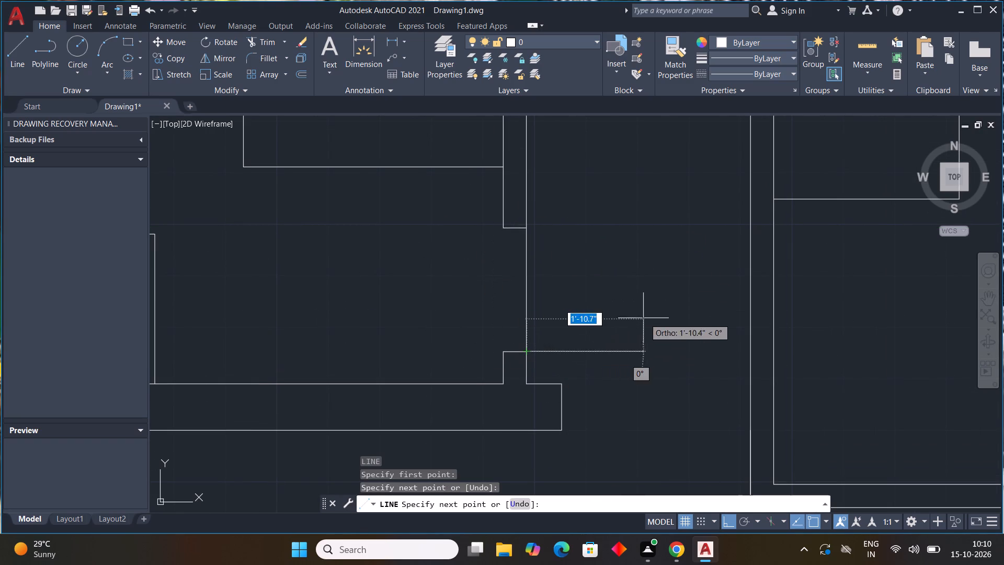
{"action": "key", "text": "Escape"}
Draw the door leaf at the north-central room's opening from the east jamb's midpoint: 1" west, 3' north, 1" east, and back south to the jamb.
{"action": "scroll", "coordinate": [657, 332], "scroll_direction": "down", "scroll_amount": 3}
{"action": "middle_click_drag", "start_coordinate": [637, 340], "coordinate": [351, 389]}
{"action": "type", "text": "l"}
{"action": "key", "text": "space"}
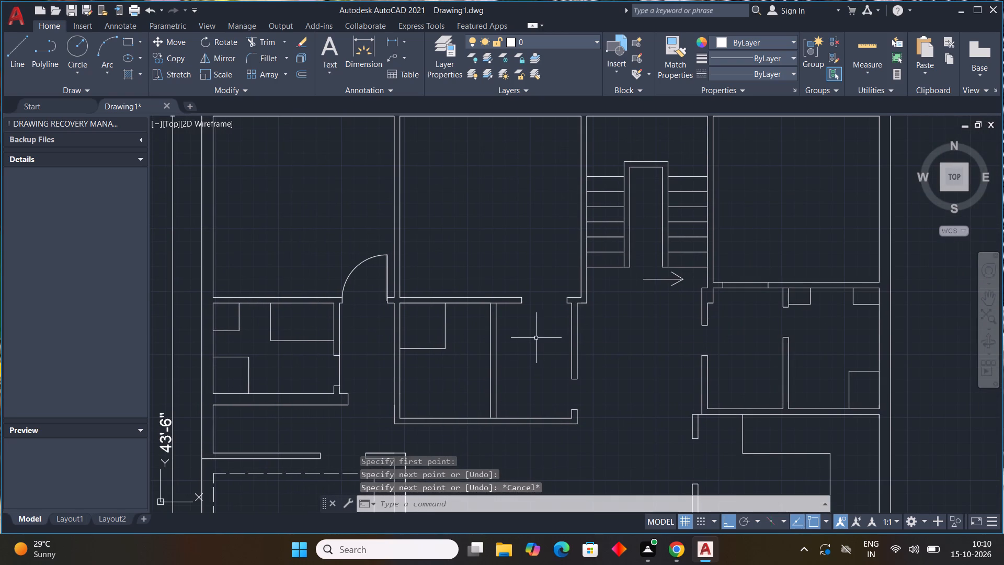
{"action": "middle_click_drag", "start_coordinate": [561, 305], "coordinate": [497, 333]}
{"action": "scroll", "coordinate": [508, 332], "scroll_direction": "up", "scroll_amount": 3}
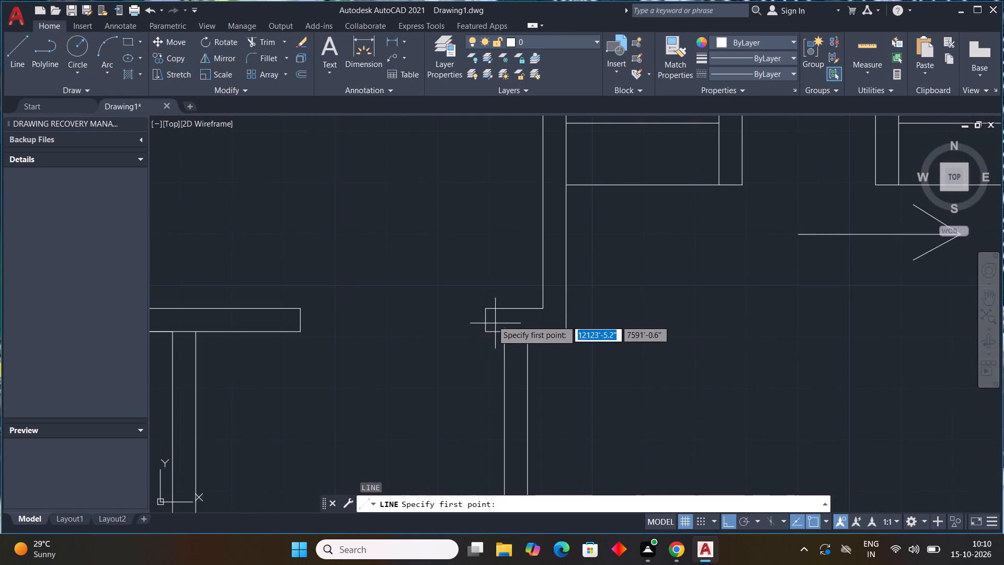
{"action": "left_click_drag", "start_coordinate": [484, 319], "coordinate": [463, 319]}
{"action": "type", "text": "1\""}
{"action": "key", "text": "Return"}
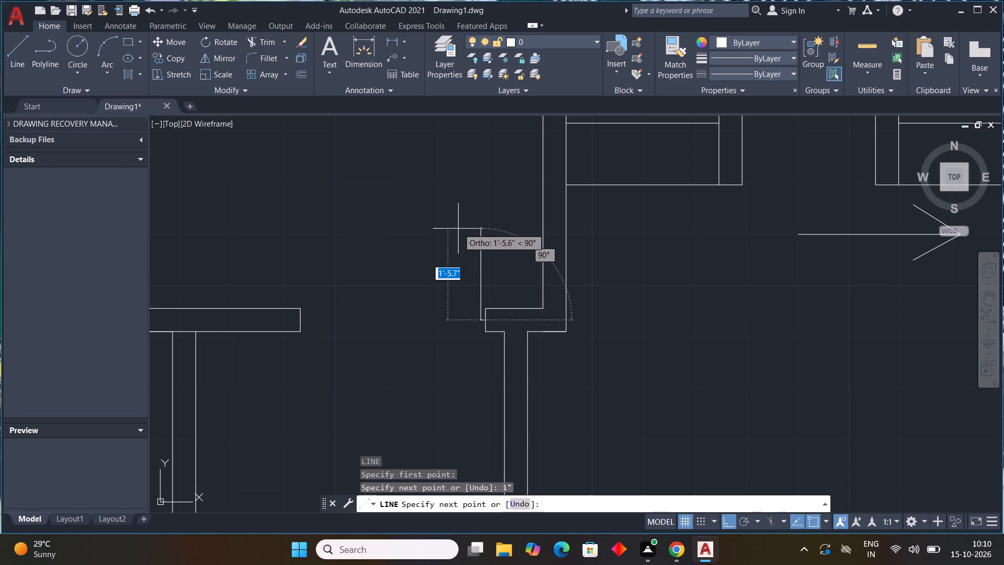
{"action": "key", "text": "3"}
{"action": "key", "text": "apostrophe"}
{"action": "key", "text": "Return"}
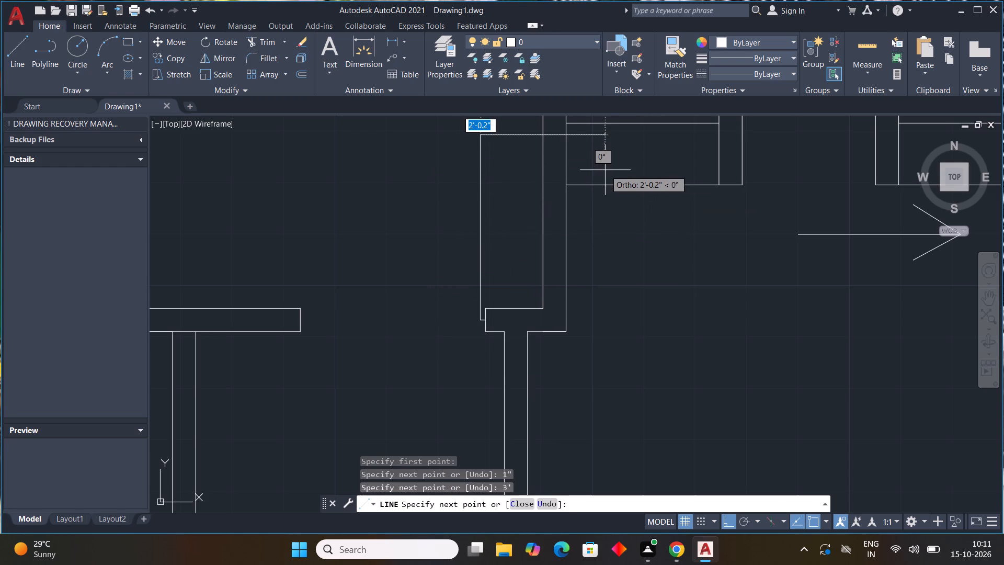
{"action": "key", "text": "1"}
{"action": "key", "text": "shift+quotedbl"}
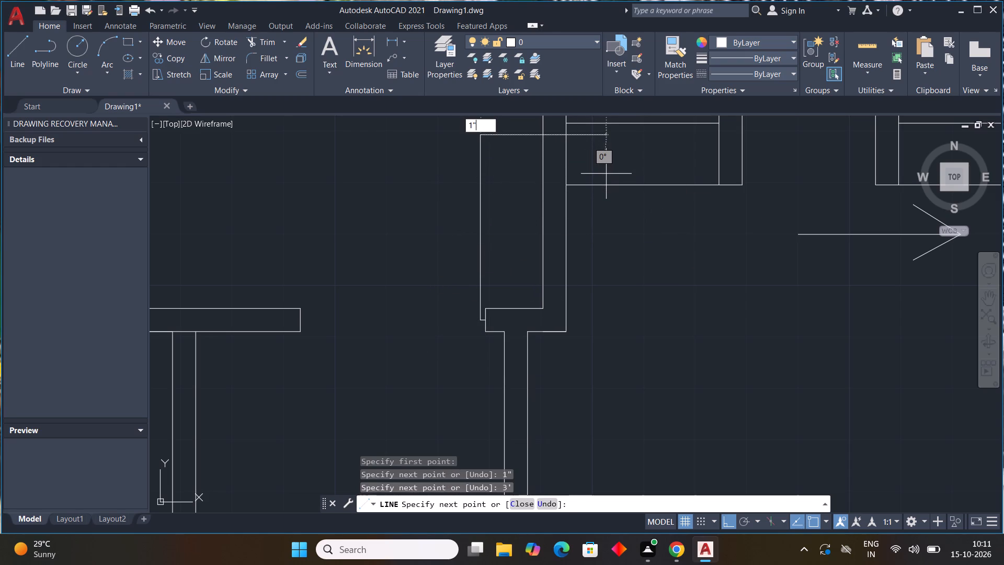
{"action": "key", "text": "space"}
{"action": "scroll", "coordinate": [486, 307], "scroll_direction": "up", "scroll_amount": 2}
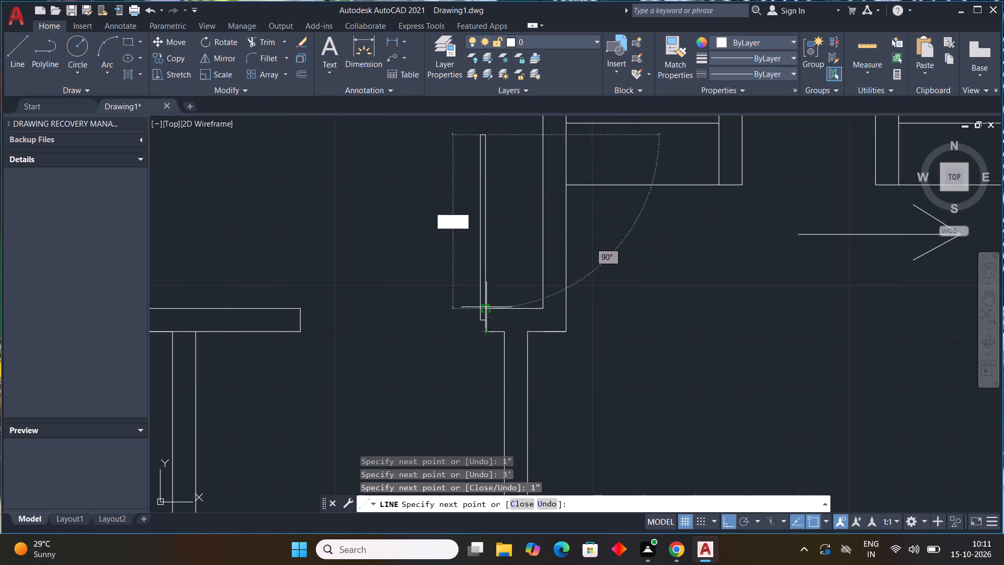
{"action": "left_click", "coordinate": [485, 309]}
{"action": "key", "text": "Escape"}
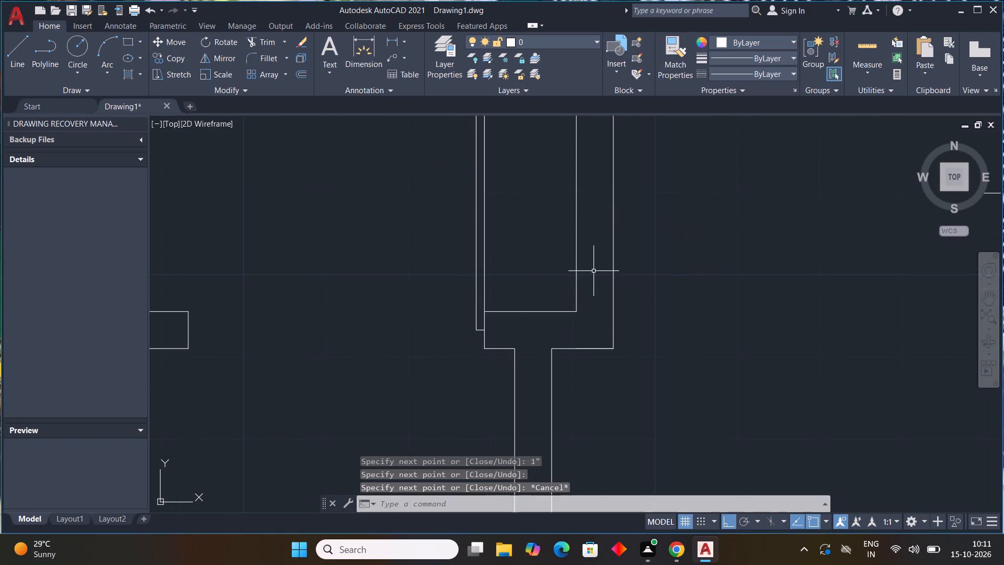
Draw the door leaf at the small central room's east opening from the south jamb's midpoint: 1" north, 2' east, 1" south, and back to the jamb.
{"action": "scroll", "coordinate": [591, 272], "scroll_direction": "down", "scroll_amount": 3}
{"action": "middle_click_drag", "start_coordinate": [619, 409], "coordinate": [588, 291]}
{"action": "key", "text": "l"}
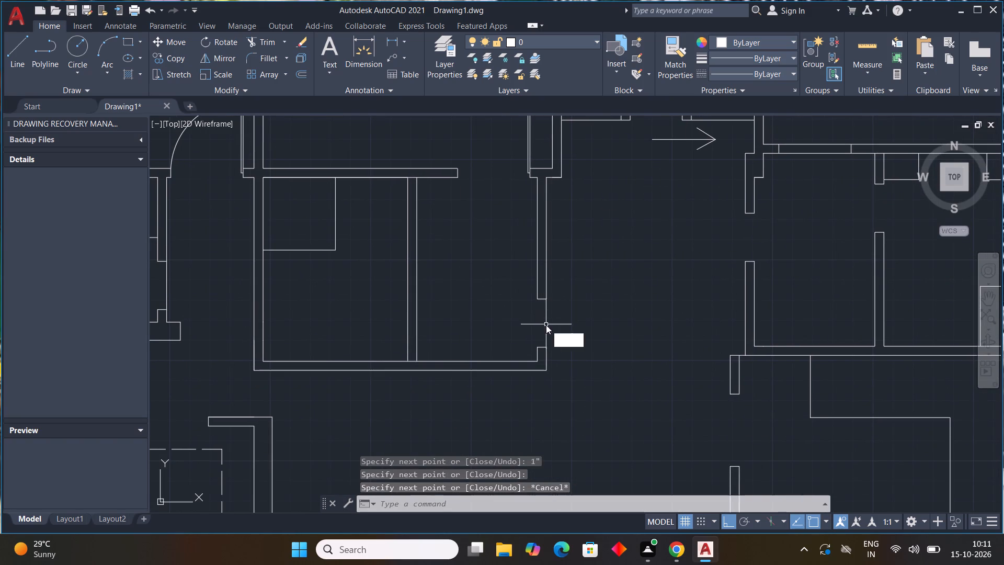
{"action": "key", "text": "space"}
{"action": "scroll", "coordinate": [572, 348], "scroll_direction": "up", "scroll_amount": 2}
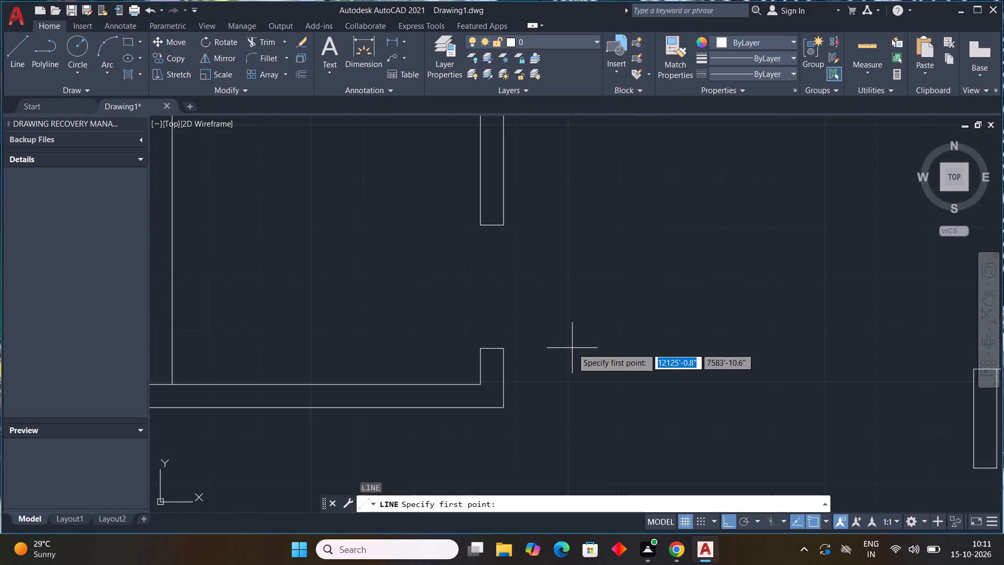
{"action": "scroll", "coordinate": [577, 365], "scroll_direction": "up", "scroll_amount": 1}
{"action": "middle_click_drag", "start_coordinate": [574, 363], "coordinate": [557, 342]}
{"action": "left_click", "coordinate": [423, 315]}
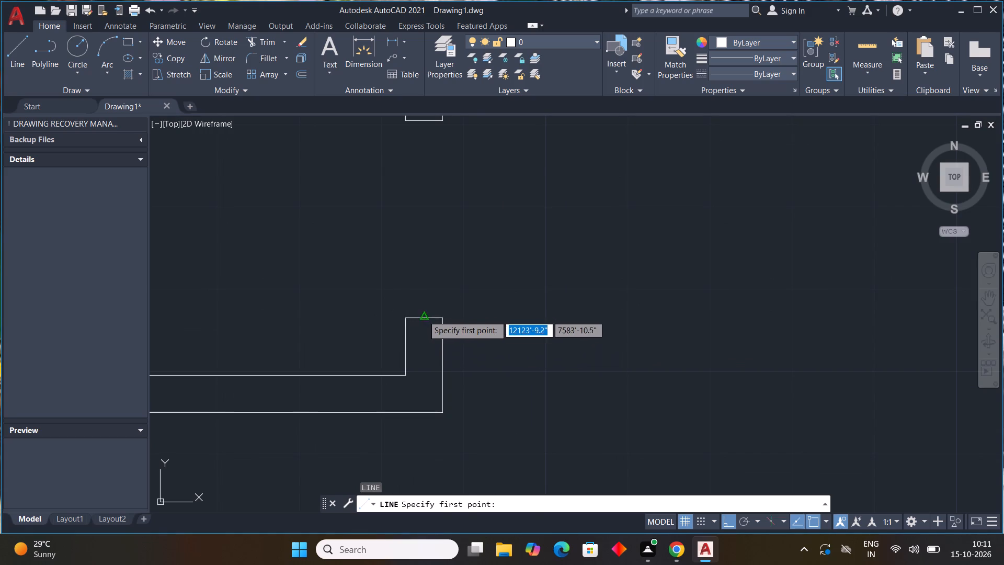
{"action": "key", "text": "1"}
{"action": "key", "text": "shift+quotedbl"}
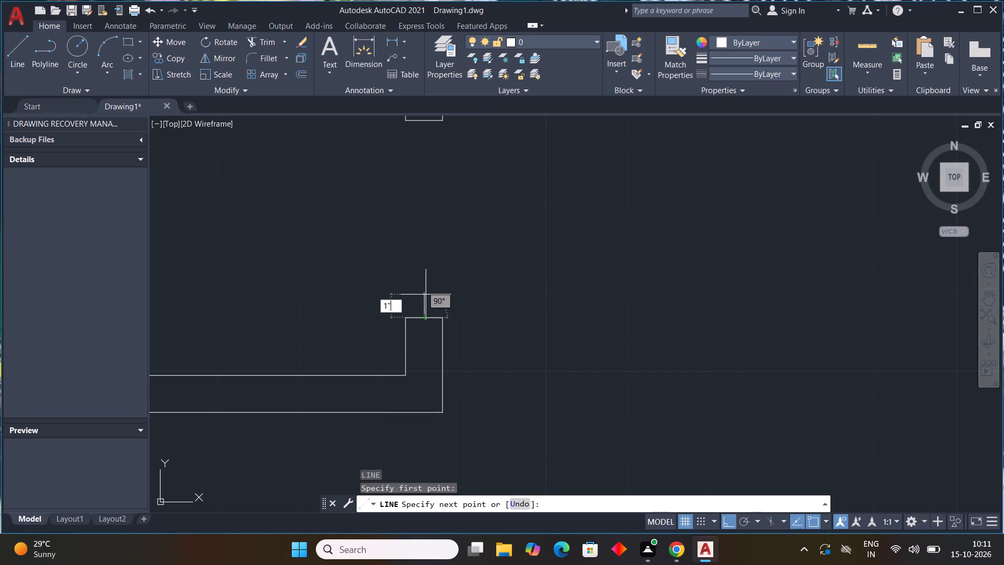
{"action": "key", "text": "Return"}
{"action": "key", "text": "2"}
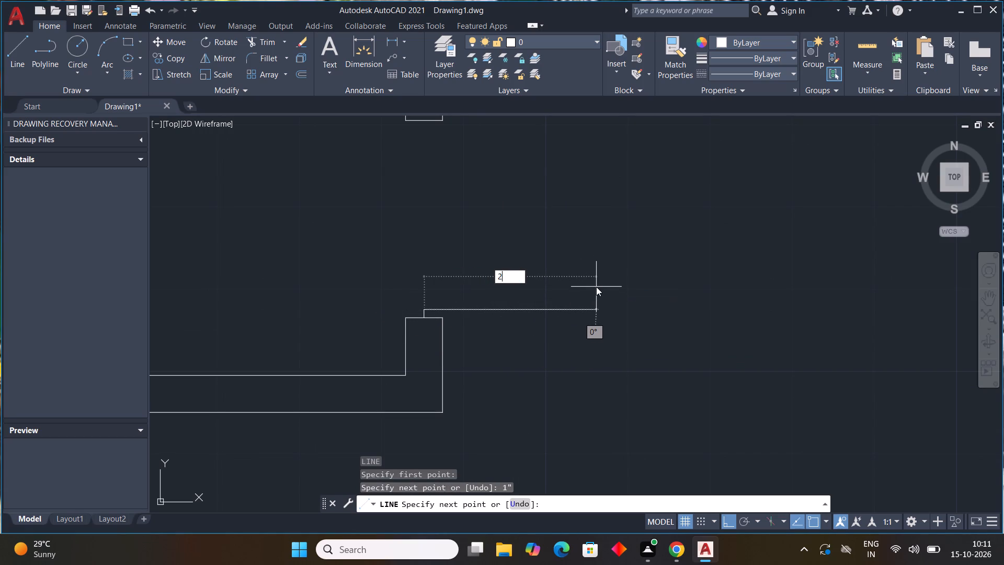
{"action": "key", "text": "apostrophe"}
{"action": "key", "text": "Return"}
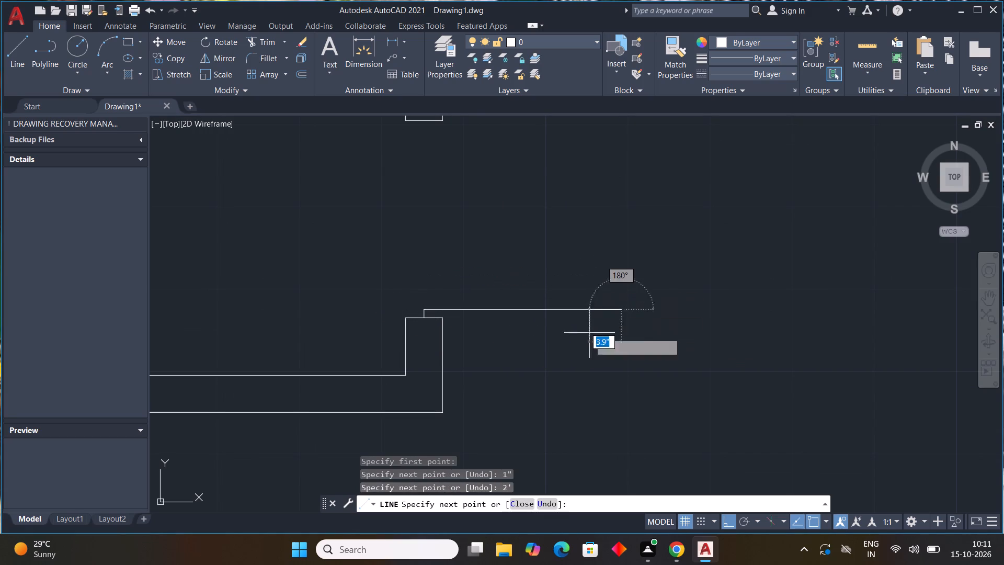
{"action": "key", "text": "1"}
{"action": "key", "text": "shift+quotedbl"}
{"action": "key", "text": "Return"}
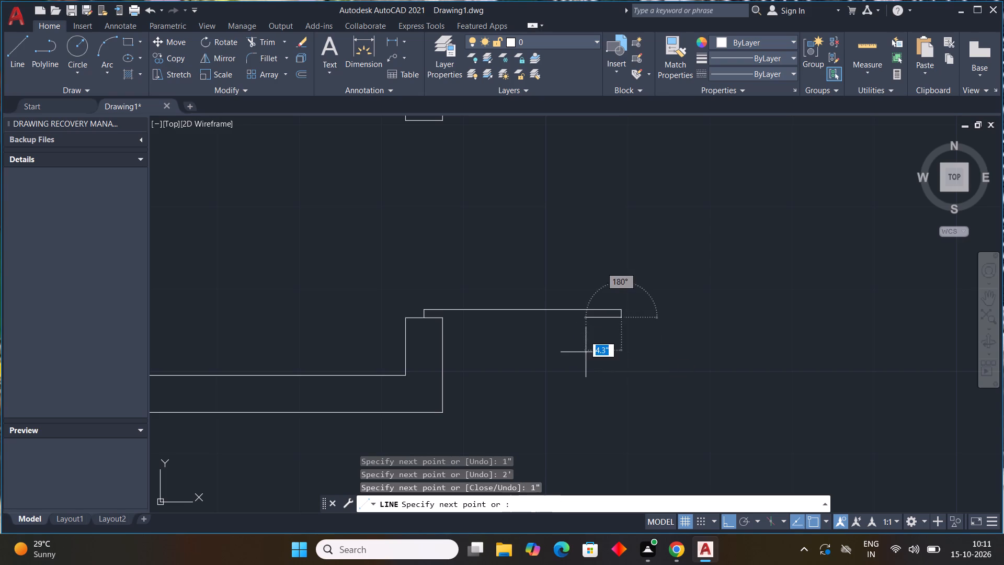
{"action": "scroll", "coordinate": [451, 326], "scroll_direction": "up", "scroll_amount": 2}
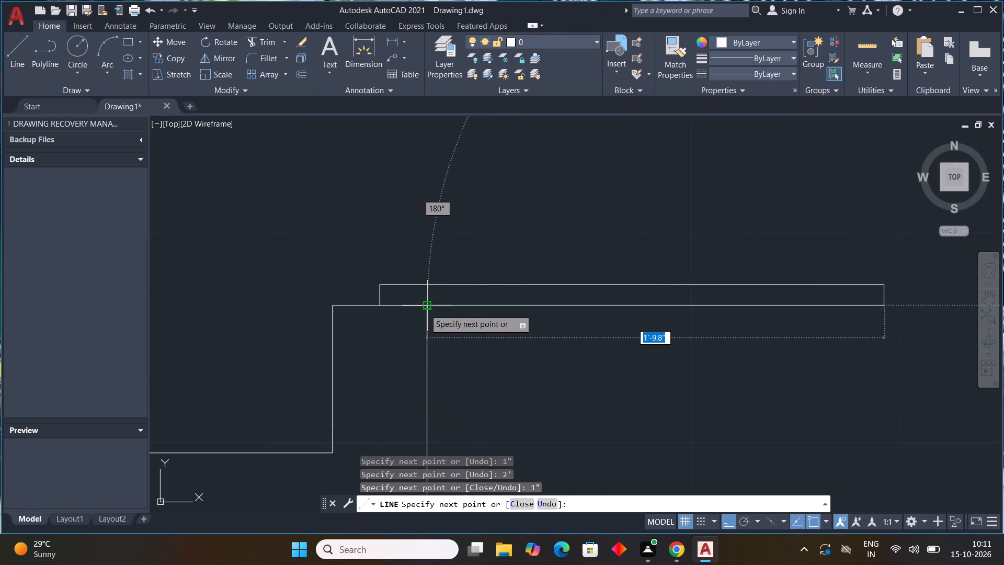
{"action": "left_click", "coordinate": [425, 309]}
{"action": "key", "text": "Escape"}
Trim both wall lines between the jambs in the northeast room's south wall to clear the door opening.
{"action": "scroll", "coordinate": [568, 296], "scroll_direction": "down", "scroll_amount": 4}
{"action": "scroll", "coordinate": [596, 345], "scroll_direction": "down", "scroll_amount": 3}
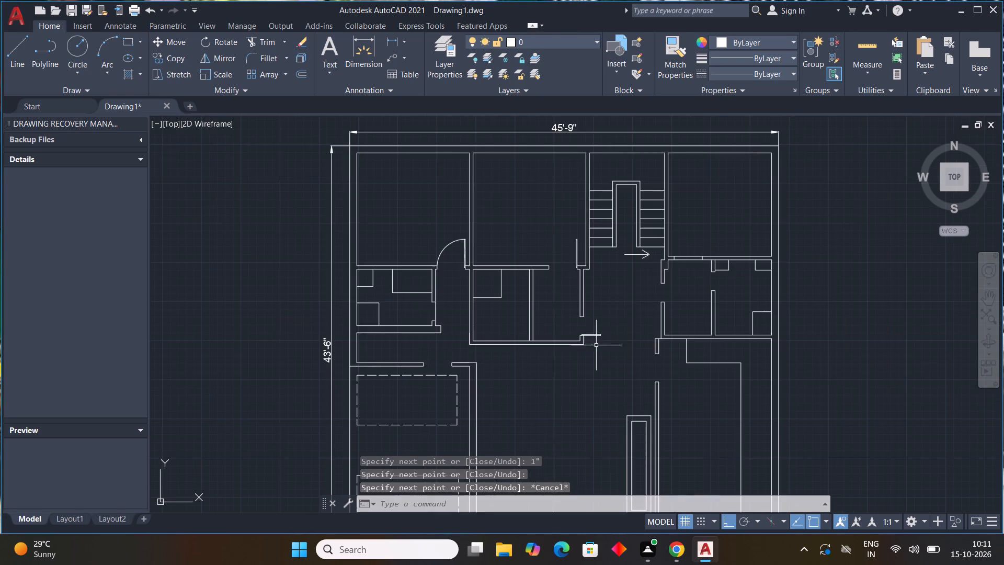
{"action": "scroll", "coordinate": [699, 274], "scroll_direction": "up", "scroll_amount": 2}
{"action": "key", "text": "t"}
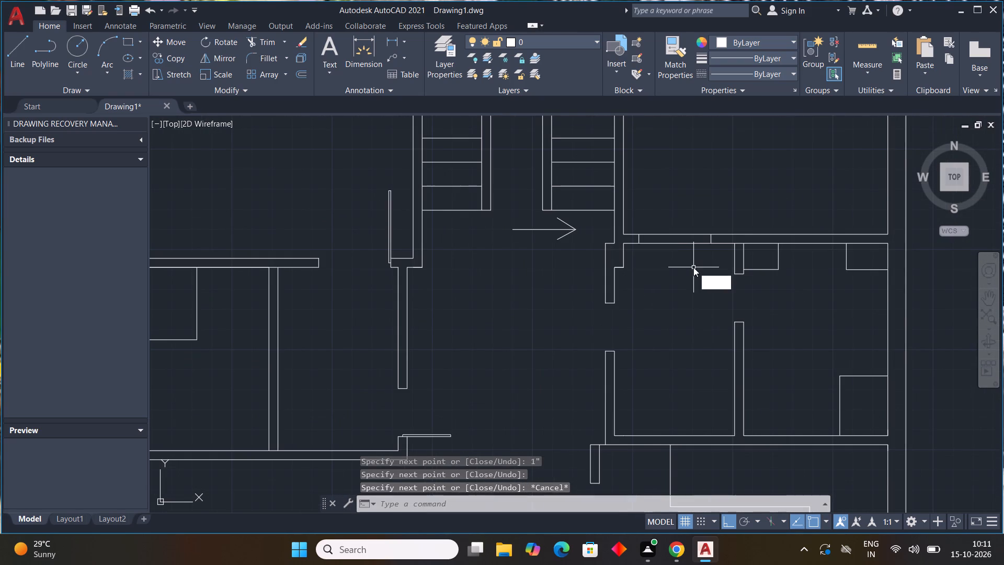
{"action": "type", "text": "r"}
{"action": "key", "text": "space"}
{"action": "left_click_drag", "start_coordinate": [682, 221], "coordinate": [672, 265]}
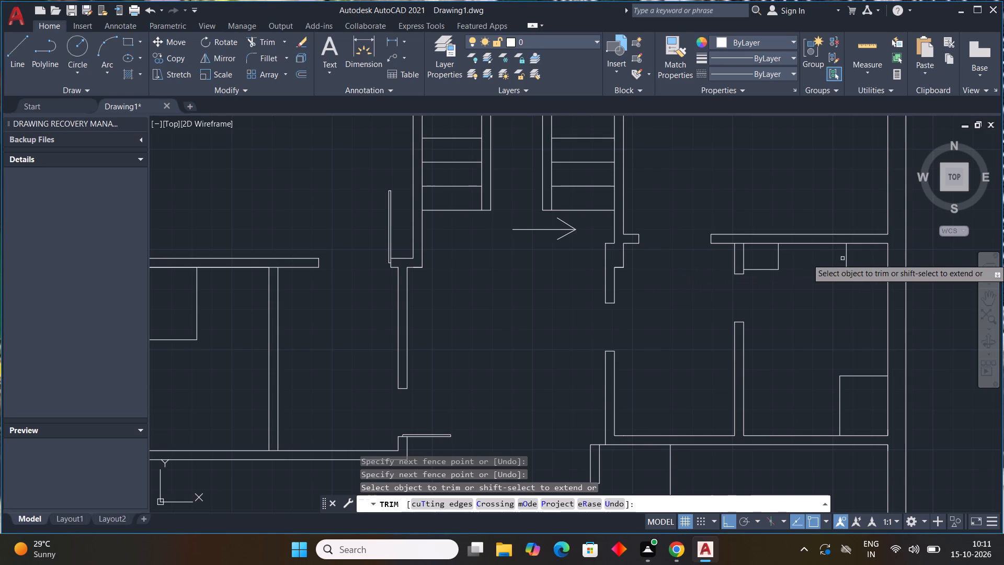
{"action": "key", "text": "Escape"}
{"action": "key", "text": "Escape"}
{"action": "key", "text": "Escape"}
{"action": "key", "text": "Escape"}
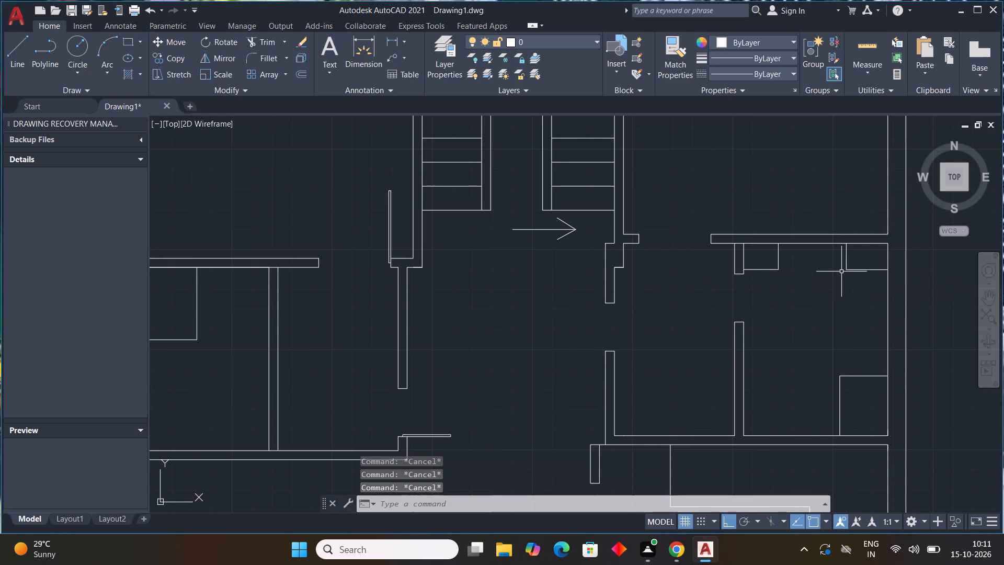
Draw the door leaf at the northeast room's south opening from the west jamb's midpoint: 1" east, 3' north, 1" west, and back to the jamb.
{"action": "key", "text": "l"}
{"action": "key", "text": "space"}
{"action": "middle_click_drag", "start_coordinate": [698, 245], "coordinate": [661, 254]}
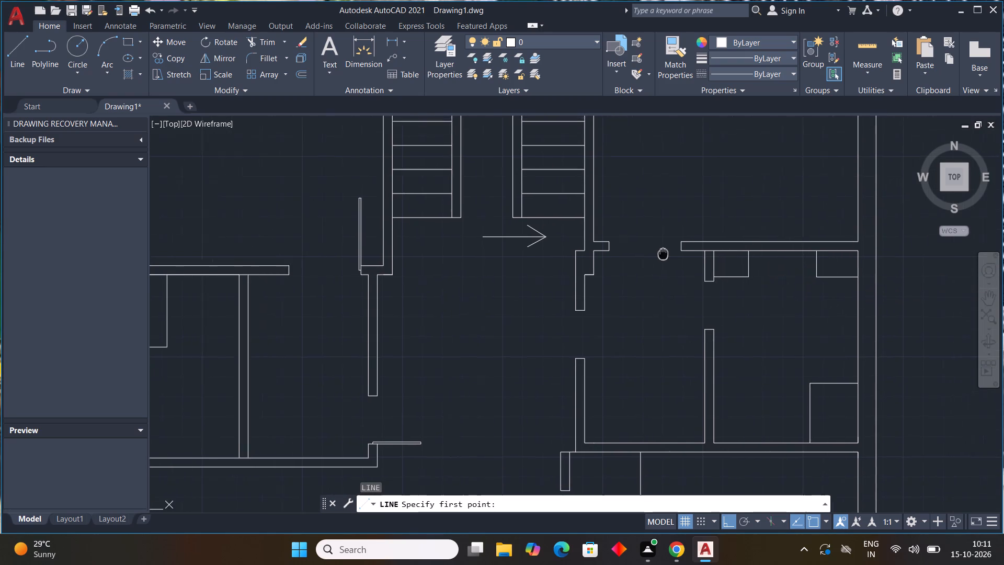
{"action": "middle_click_drag", "start_coordinate": [661, 254], "coordinate": [641, 261]}
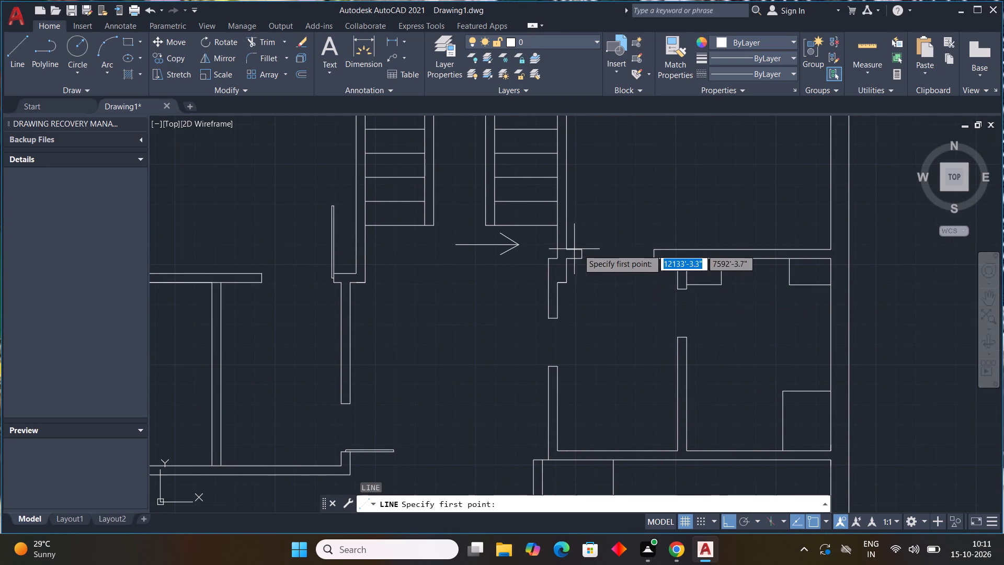
{"action": "left_click_drag", "start_coordinate": [584, 255], "coordinate": [608, 255]}
{"action": "key", "text": "1"}
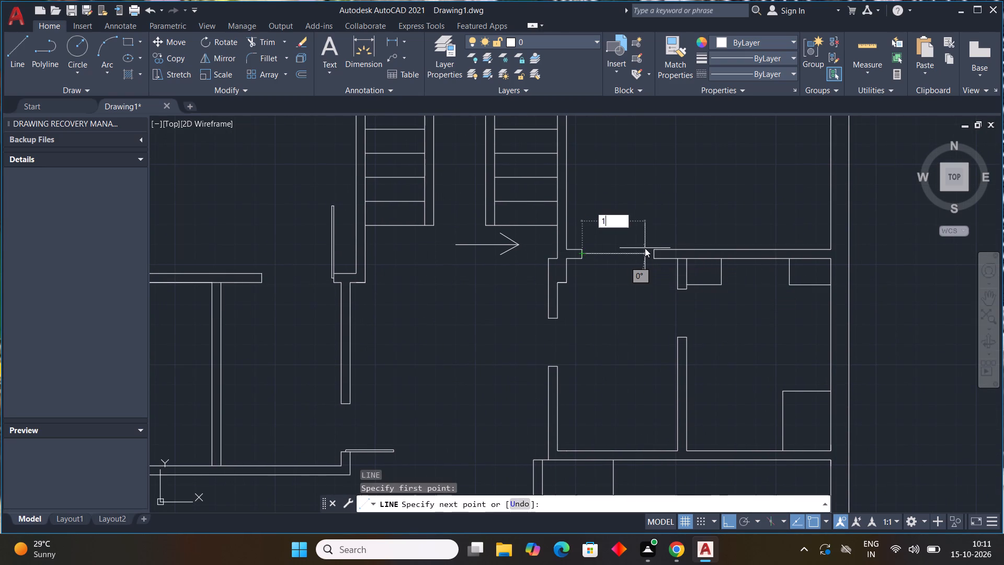
{"action": "key", "text": "shift+quotedbl"}
{"action": "key", "text": "Return"}
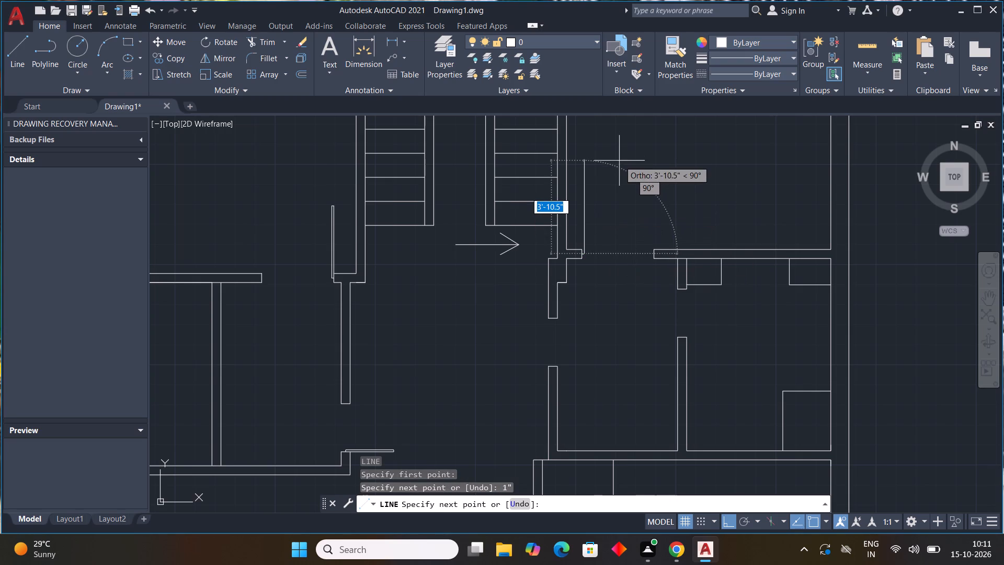
{"action": "key", "text": "3"}
{"action": "key", "text": "apostrophe"}
{"action": "key", "text": "Return"}
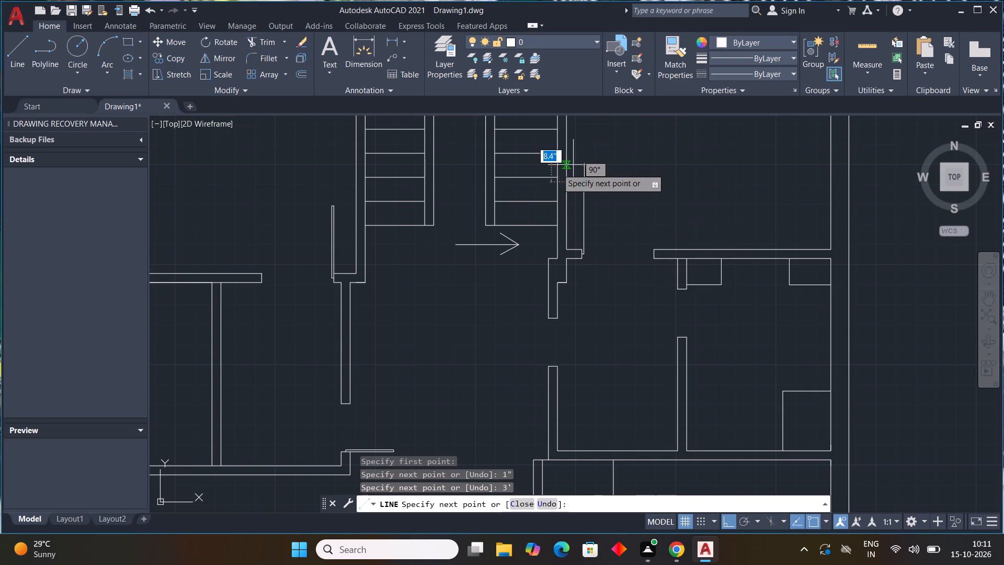
{"action": "key", "text": "1"}
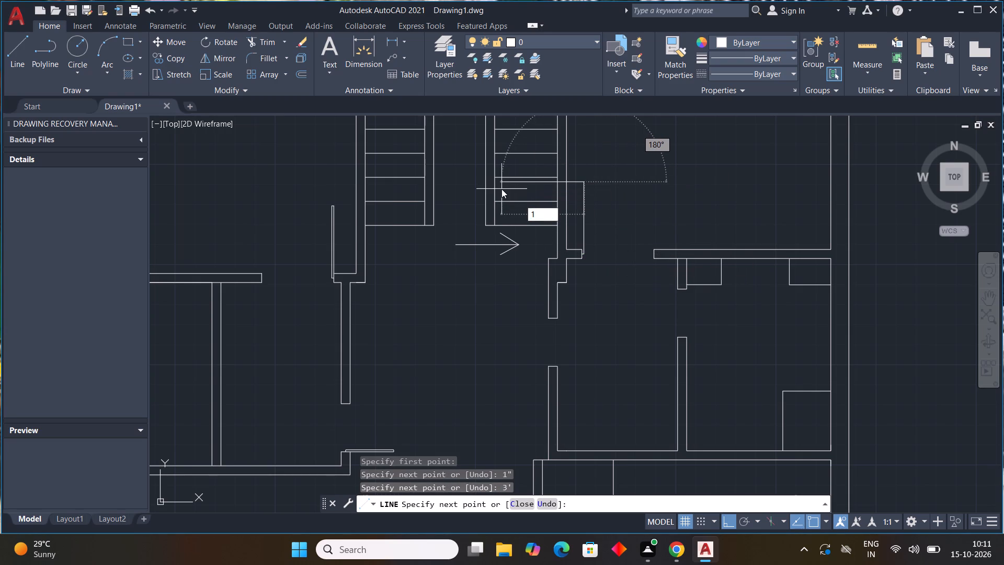
{"action": "key", "text": "shift+quotedbl"}
{"action": "key", "text": "Return"}
{"action": "scroll", "coordinate": [575, 253], "scroll_direction": "up", "scroll_amount": 4}
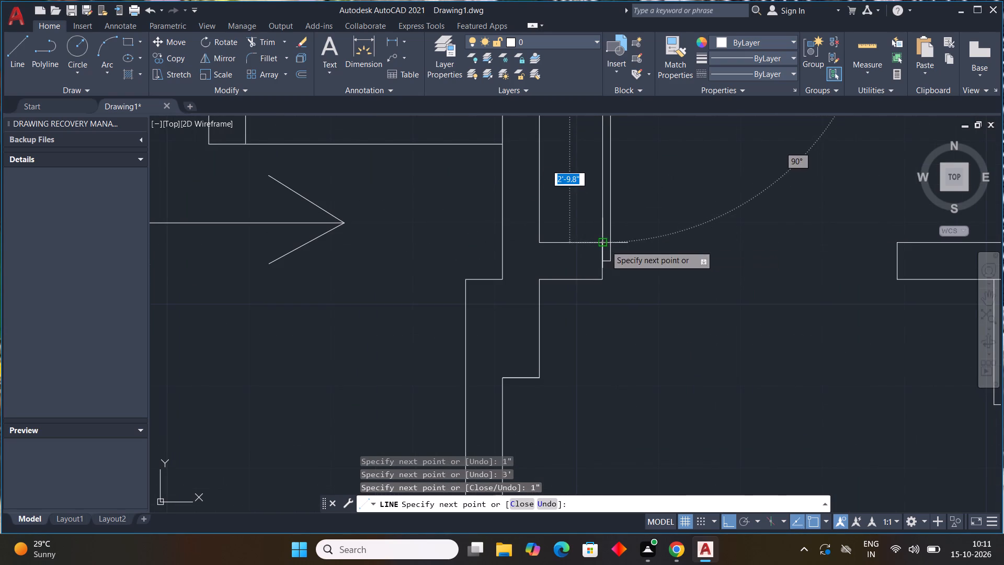
{"action": "left_click", "coordinate": [602, 243]}
{"action": "key", "text": "Escape"}
Draw the door leaf at the east fixture room's west opening from the north jamb's midpoint: 1" south, 2' east, 1" south, and back to close.
{"action": "scroll", "coordinate": [720, 253], "scroll_direction": "down", "scroll_amount": 3}
{"action": "scroll", "coordinate": [773, 353], "scroll_direction": "down", "scroll_amount": 2}
{"action": "middle_click_drag", "start_coordinate": [771, 354], "coordinate": [603, 315]}
{"action": "scroll", "coordinate": [637, 304], "scroll_direction": "up", "scroll_amount": 3}
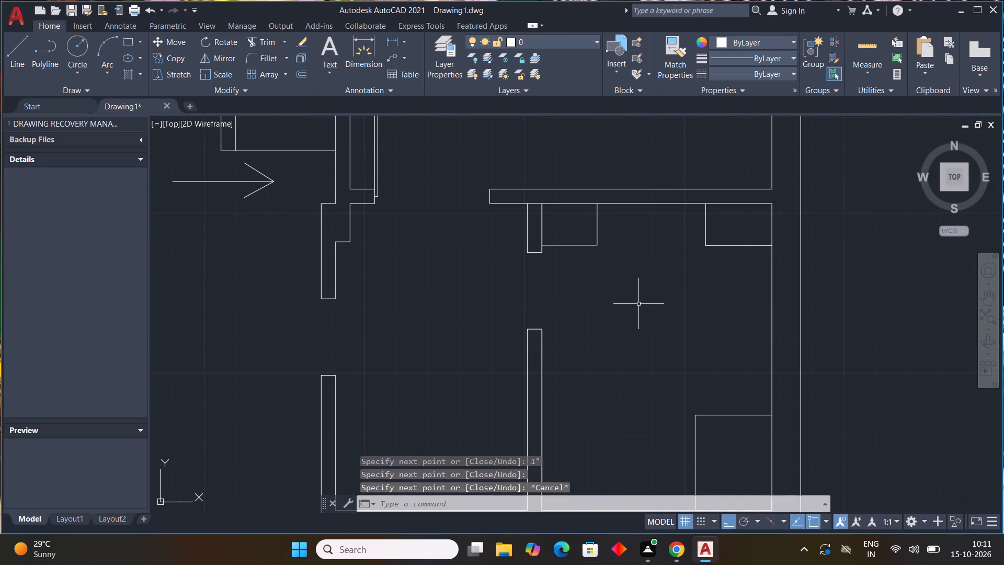
{"action": "type", "text": "l"}
{"action": "key", "text": "space"}
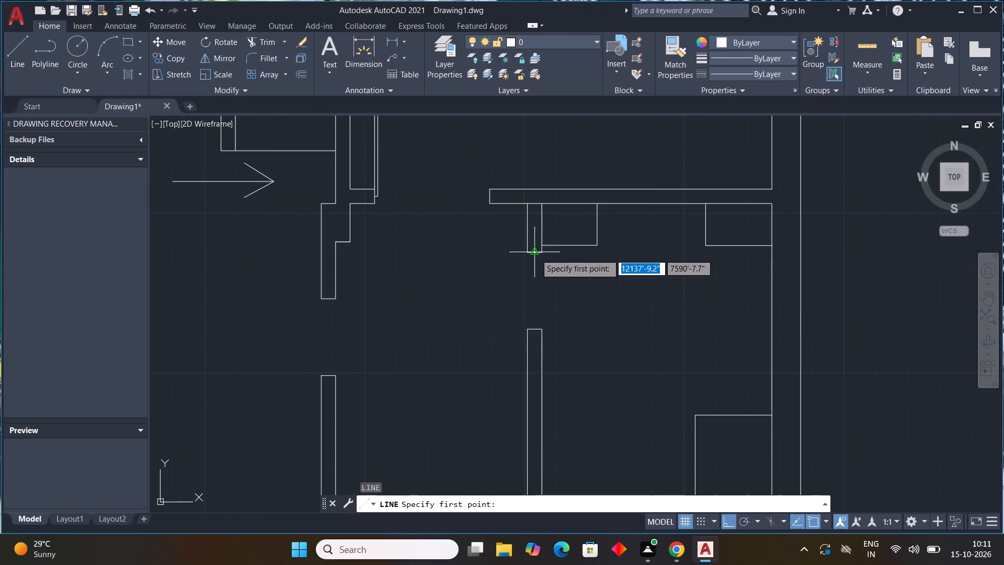
{"action": "left_click", "coordinate": [535, 254]}
{"action": "type", "text": "1\""}
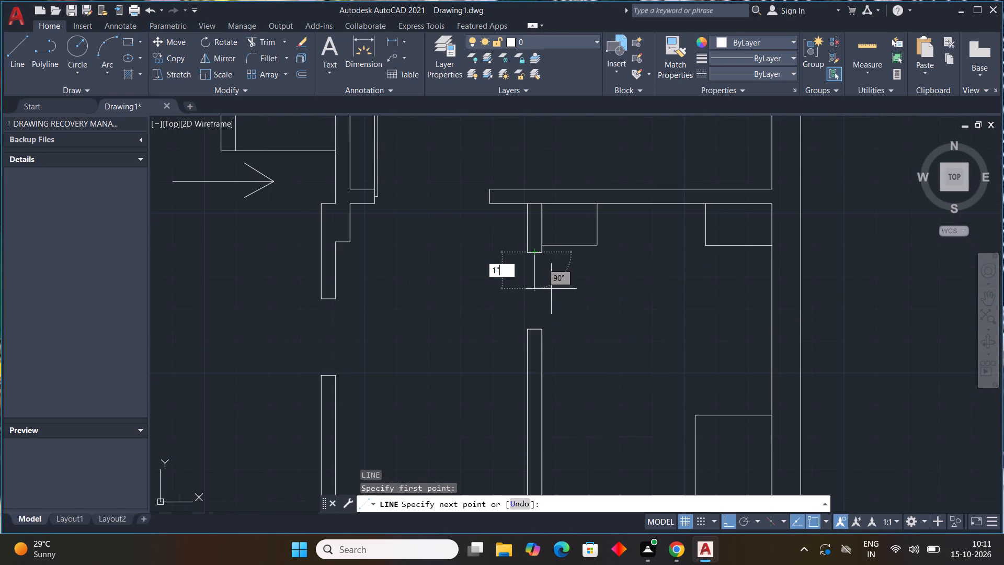
{"action": "key", "text": "Return"}
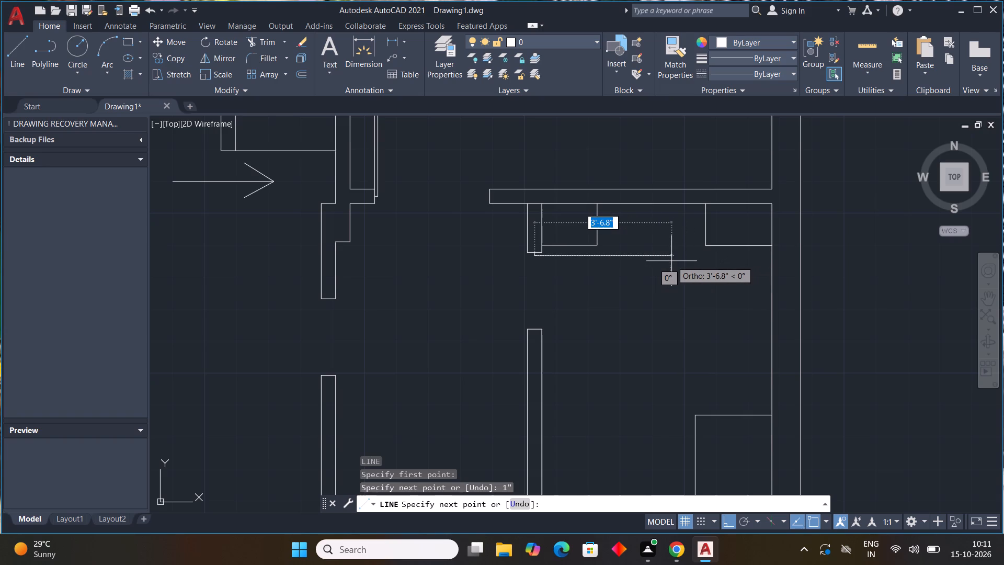
{"action": "type", "text": "2'"}
{"action": "key", "text": "Return"}
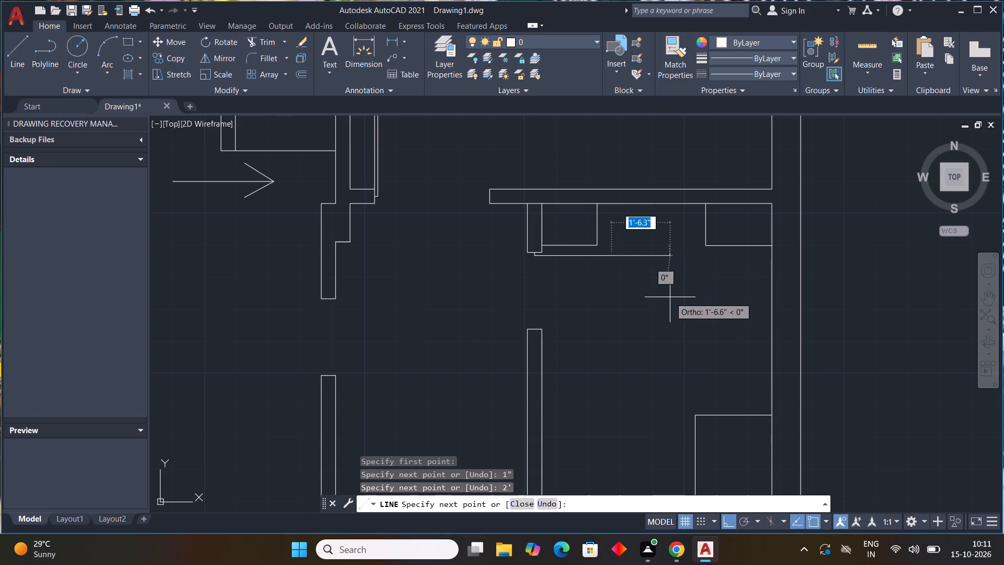
{"action": "key", "text": "1"}
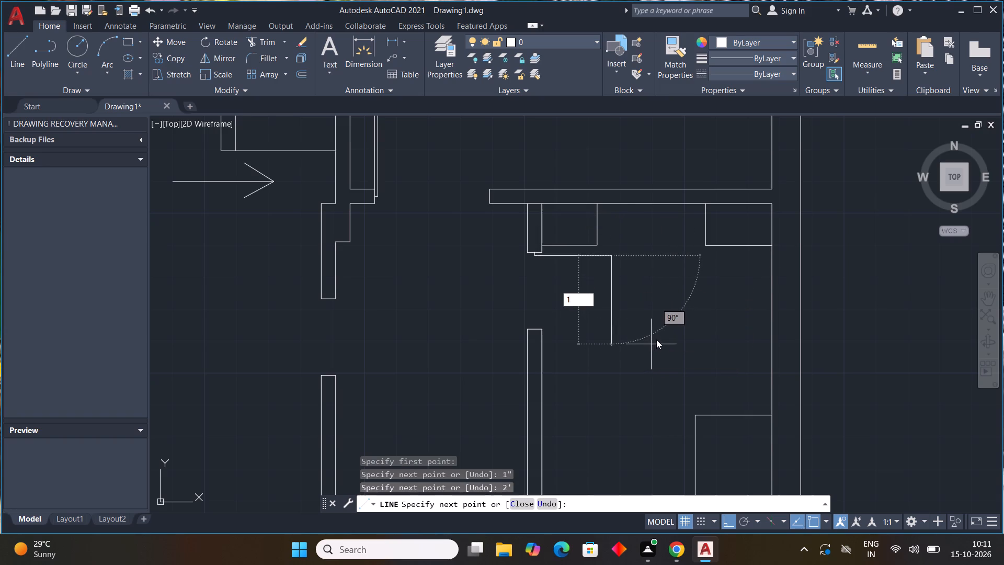
{"action": "key", "text": "shift+quotedbl"}
{"action": "key", "text": "Return"}
{"action": "scroll", "coordinate": [546, 267], "scroll_direction": "up", "scroll_amount": 4}
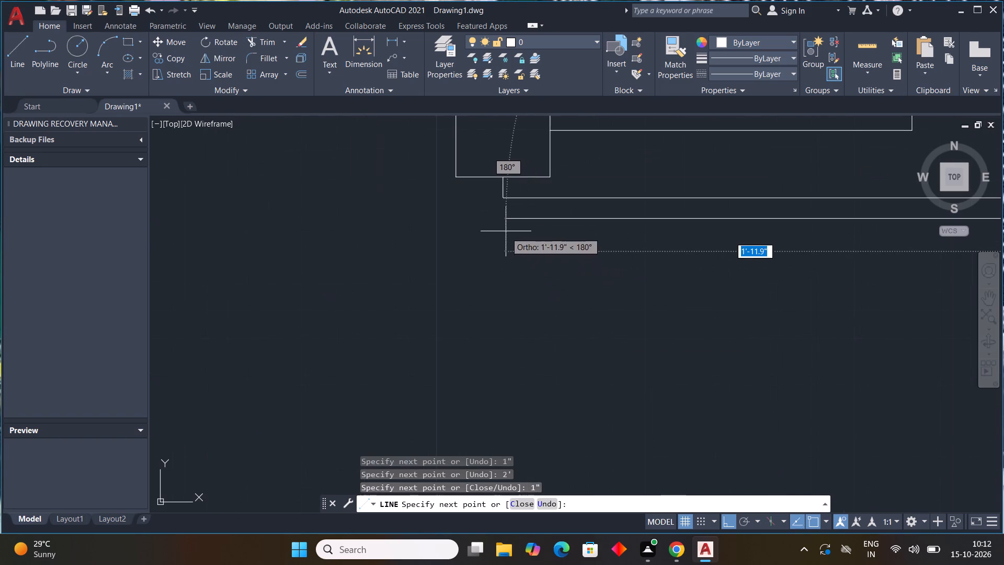
{"action": "left_click_drag", "start_coordinate": [509, 220], "coordinate": [508, 216]}
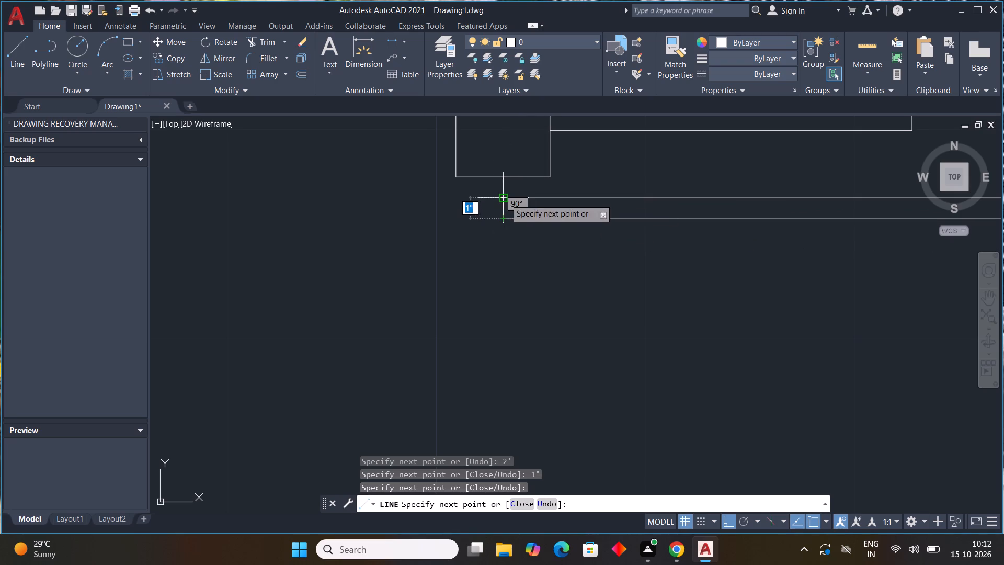
{"action": "left_click", "coordinate": [505, 198]}
{"action": "key", "text": "Escape"}
Begin the door leaf at the adjoining small room's west opening from the north jamb's midpoint: 1" south and 2' west.
{"action": "scroll", "coordinate": [671, 276], "scroll_direction": "down", "scroll_amount": 4}
{"action": "scroll", "coordinate": [749, 337], "scroll_direction": "down", "scroll_amount": 1}
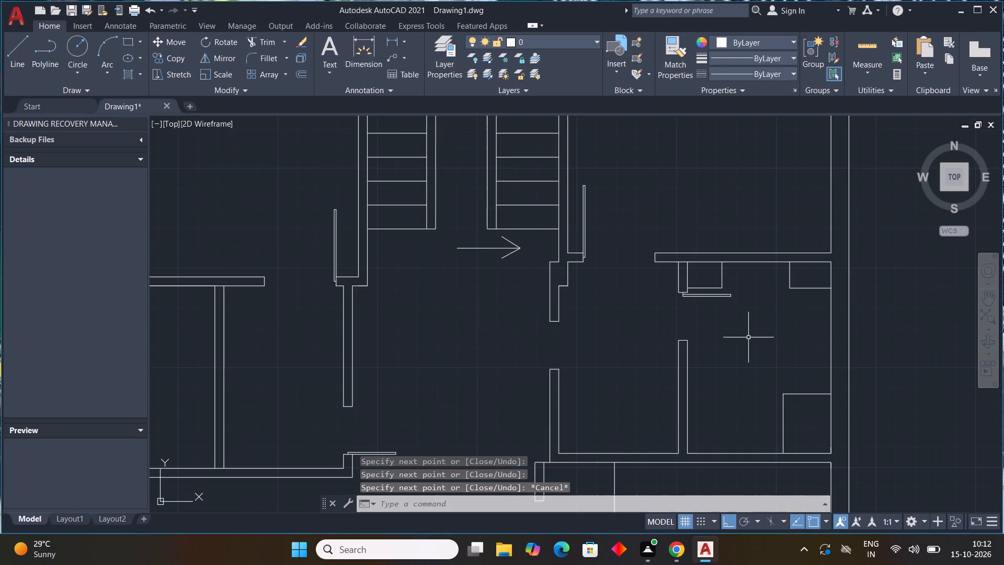
{"action": "middle_click_drag", "start_coordinate": [745, 338], "coordinate": [704, 285]}
{"action": "key", "text": "l"}
{"action": "key", "text": "space"}
{"action": "scroll", "coordinate": [507, 246], "scroll_direction": "down", "scroll_amount": 1}
{"action": "scroll", "coordinate": [528, 278], "scroll_direction": "up", "scroll_amount": 2}
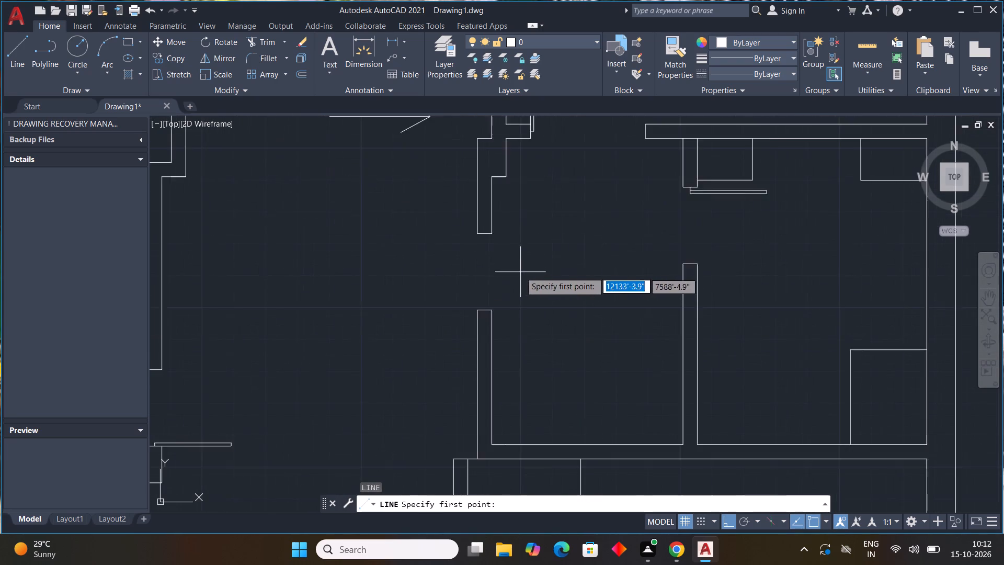
{"action": "scroll", "coordinate": [520, 271], "scroll_direction": "up", "scroll_amount": 1}
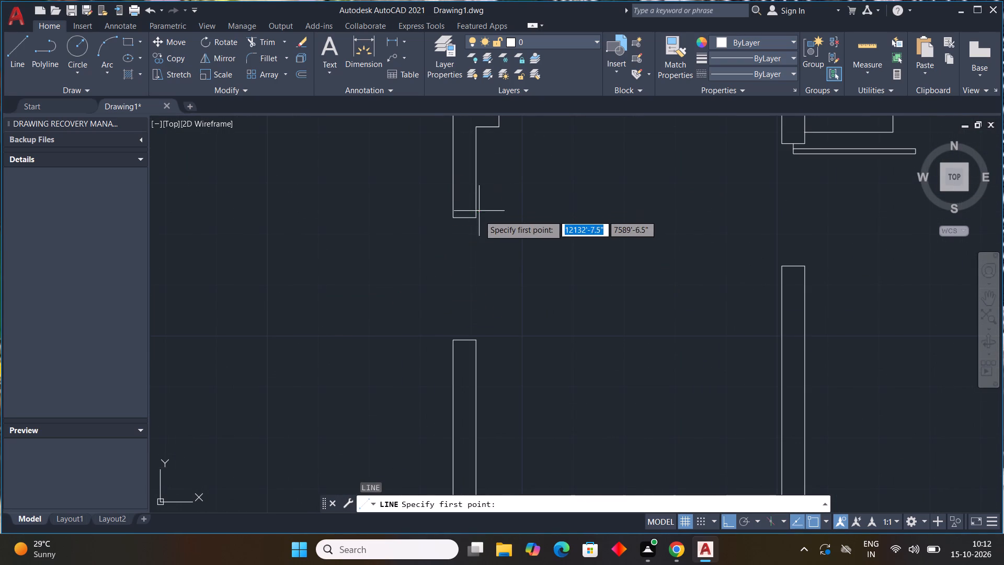
{"action": "scroll", "coordinate": [476, 221], "scroll_direction": "up", "scroll_amount": 1}
{"action": "left_click", "coordinate": [455, 218]}
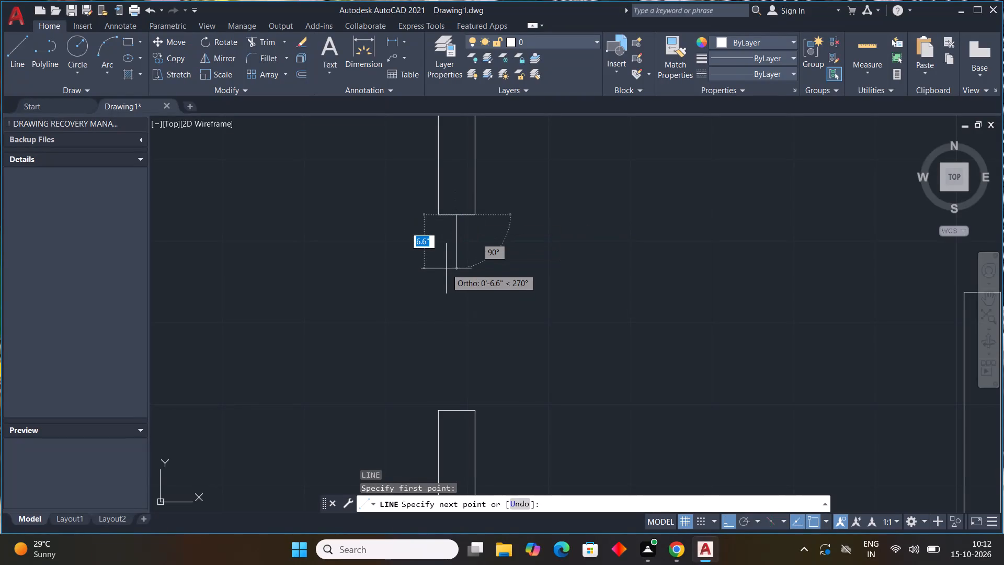
{"action": "key", "text": "1"}
{"action": "key", "text": "shift+quotedbl"}
{"action": "key", "text": "Return"}
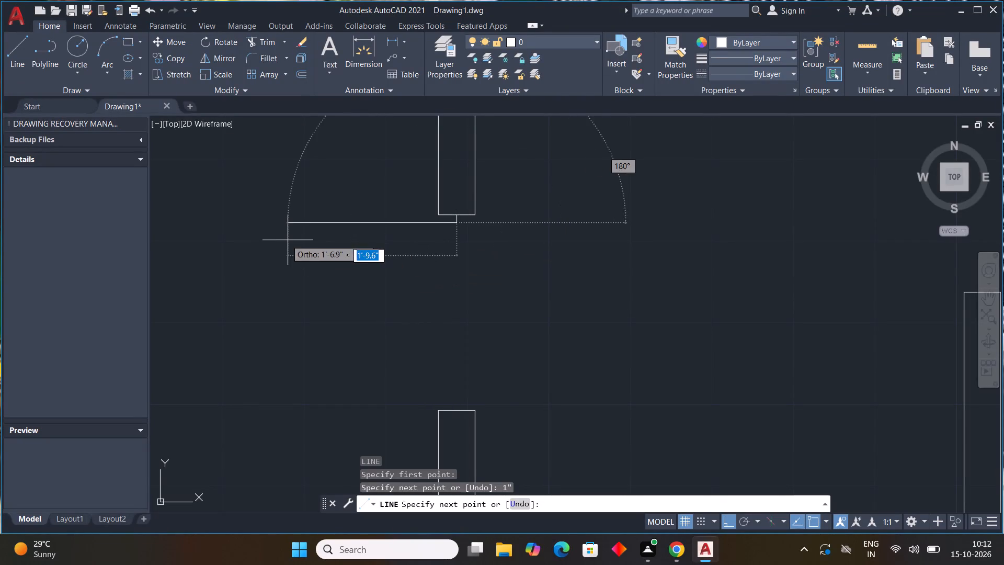
{"action": "type", "text": "2'"}
{"action": "key", "text": "Return"}
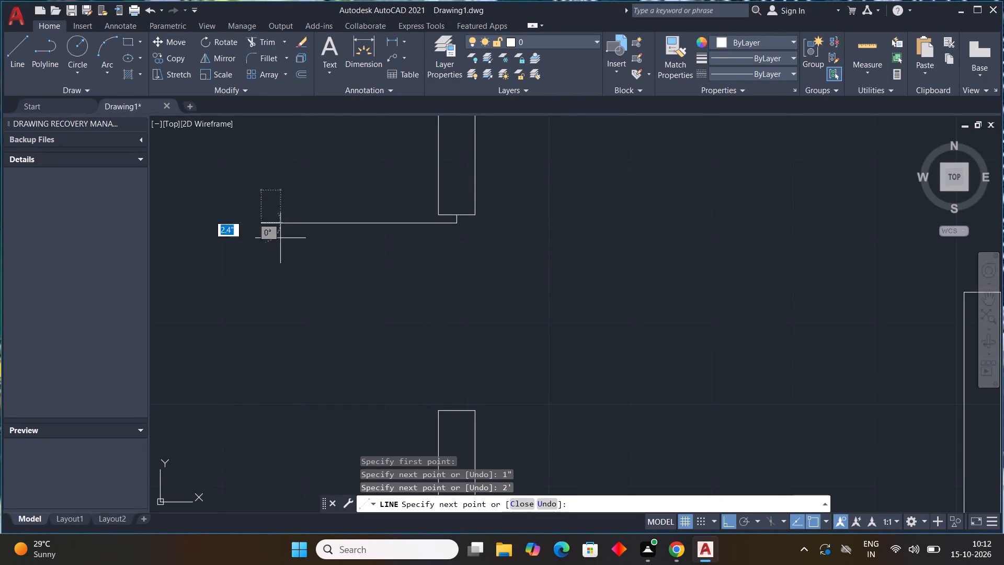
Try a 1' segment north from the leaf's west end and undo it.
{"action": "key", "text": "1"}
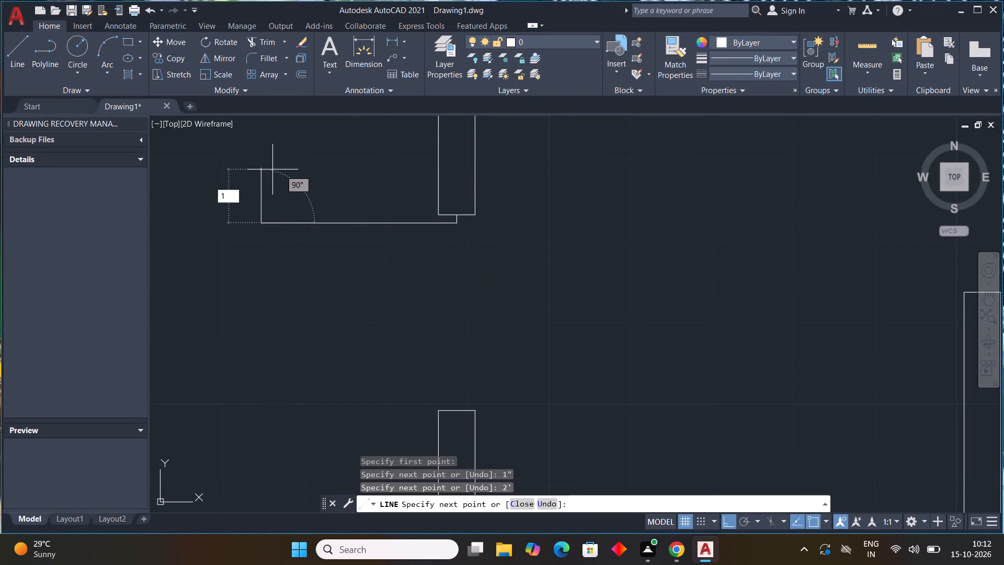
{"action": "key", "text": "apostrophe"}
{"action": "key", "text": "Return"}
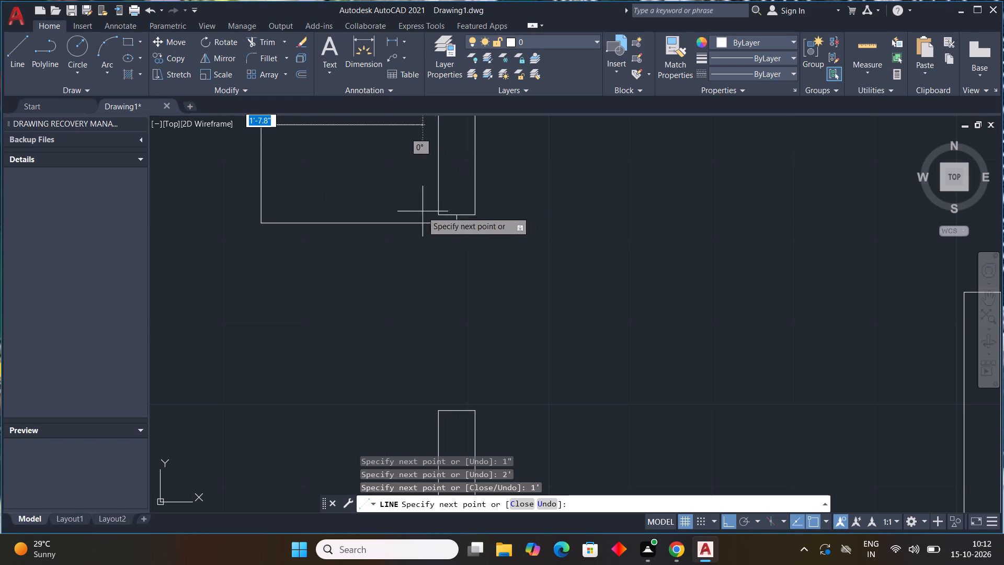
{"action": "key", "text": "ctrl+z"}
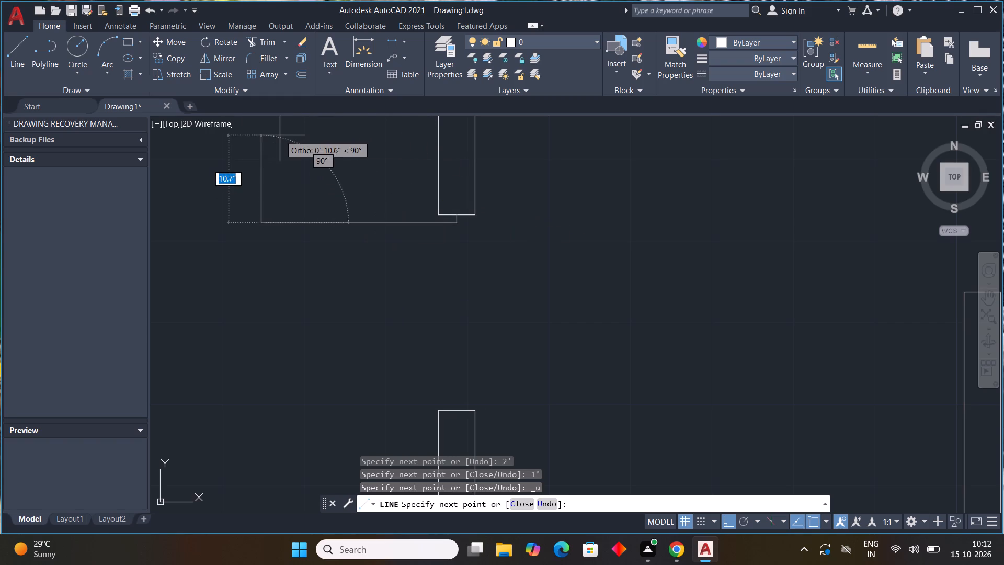
Complete this door leaf with a 1" segment north and a line back east to the jamb's midpoint.
{"action": "key", "text": "1"}
{"action": "key", "text": "shift+quotedbl"}
{"action": "key", "text": "Return"}
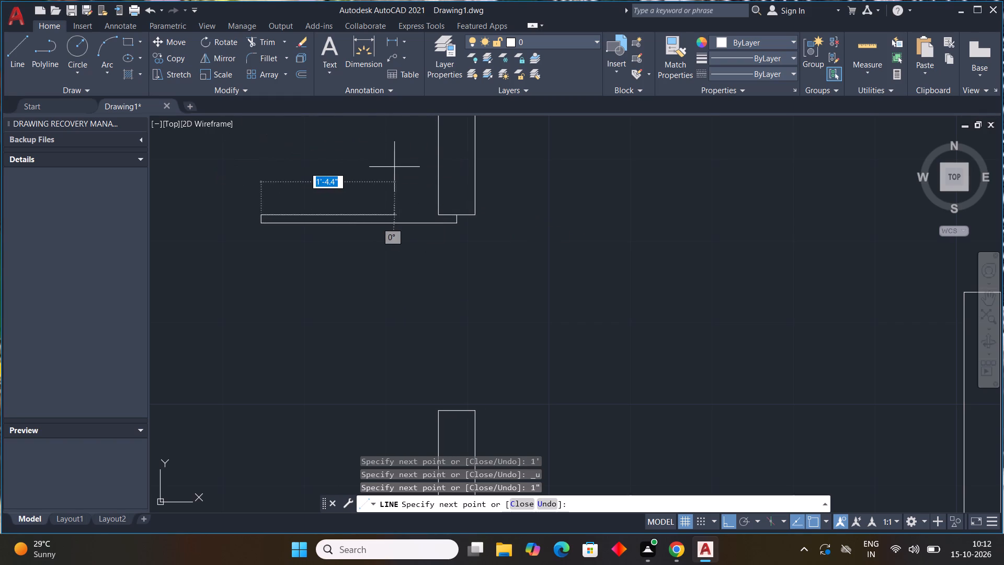
{"action": "scroll", "coordinate": [460, 213], "scroll_direction": "up", "scroll_amount": 3}
{"action": "left_click", "coordinate": [440, 216]}
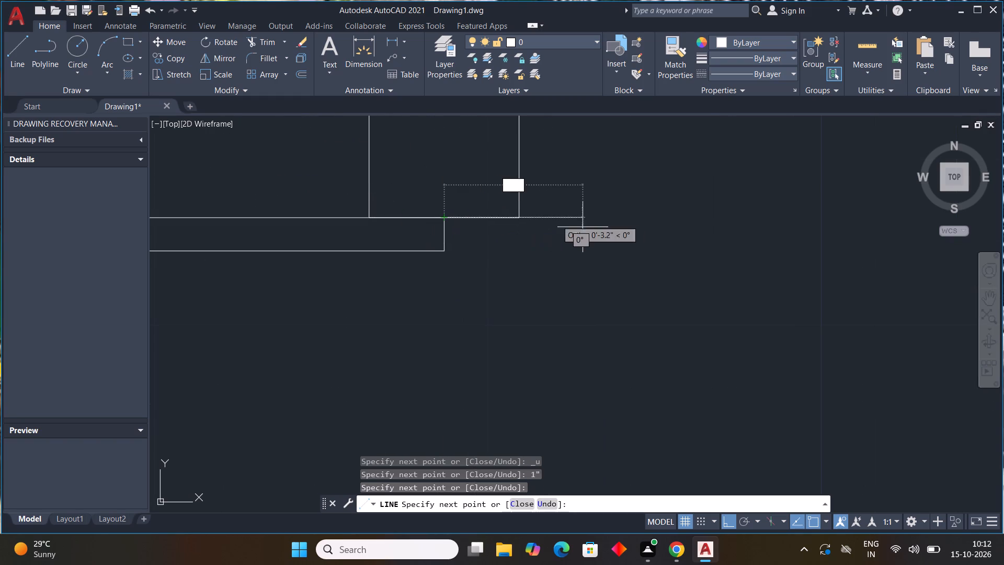
{"action": "key", "text": "Escape"}
Begin the door leaf at the southeast room's west opening from the north jamb's midpoint: 1" south and 3' east.
{"action": "scroll", "coordinate": [571, 240], "scroll_direction": "down", "scroll_amount": 3}
{"action": "scroll", "coordinate": [550, 306], "scroll_direction": "down", "scroll_amount": 4}
{"action": "middle_click_drag", "start_coordinate": [576, 337], "coordinate": [592, 274]}
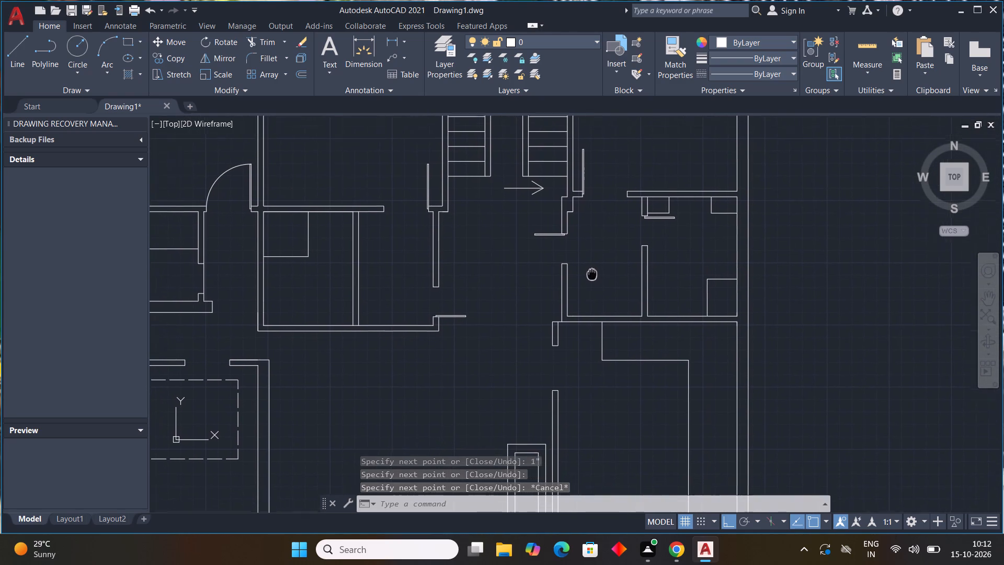
{"action": "middle_click_drag", "start_coordinate": [592, 274], "coordinate": [595, 269]}
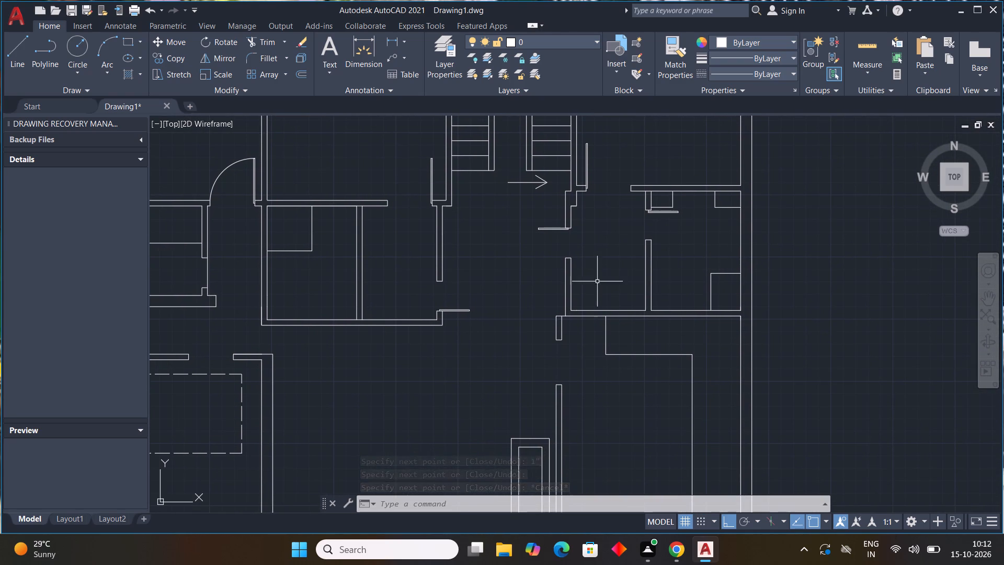
{"action": "key", "text": "l"}
{"action": "key", "text": "space"}
{"action": "scroll", "coordinate": [545, 355], "scroll_direction": "up", "scroll_amount": 3}
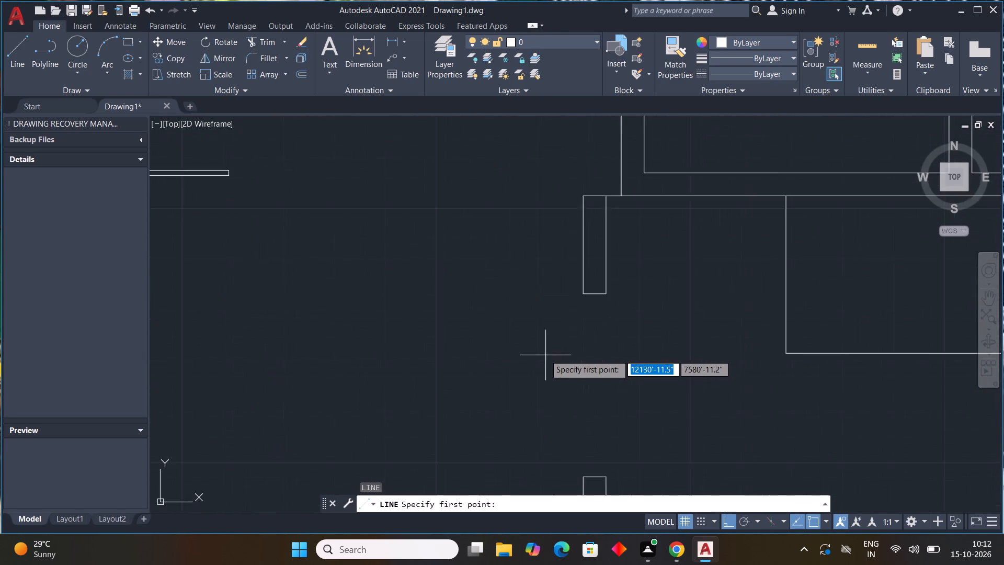
{"action": "scroll", "coordinate": [544, 353], "scroll_direction": "up", "scroll_amount": 1}
{"action": "left_click_drag", "start_coordinate": [624, 262], "coordinate": [624, 267]}
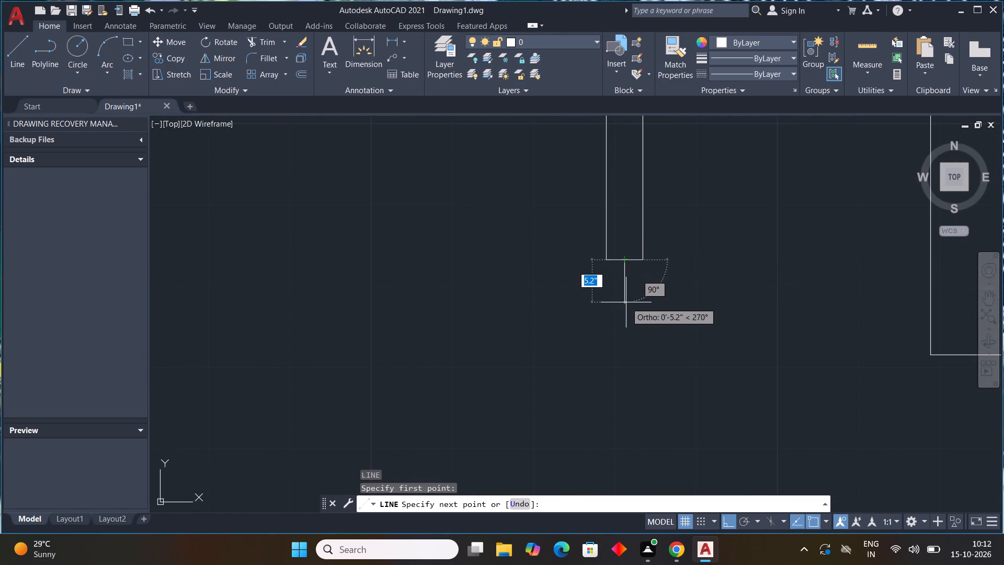
{"action": "type", "text": "1\""}
{"action": "key", "text": "space"}
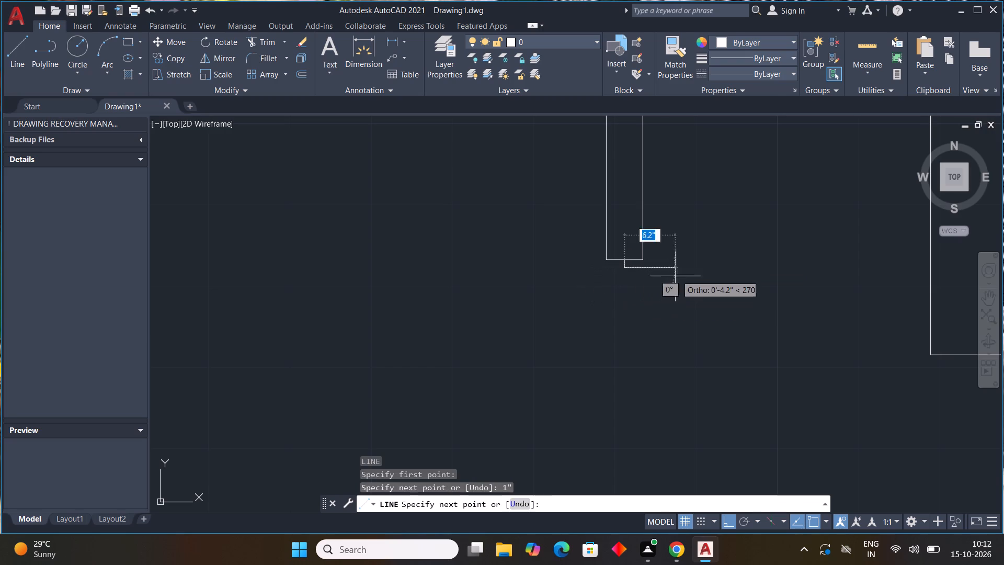
{"action": "key", "text": "3"}
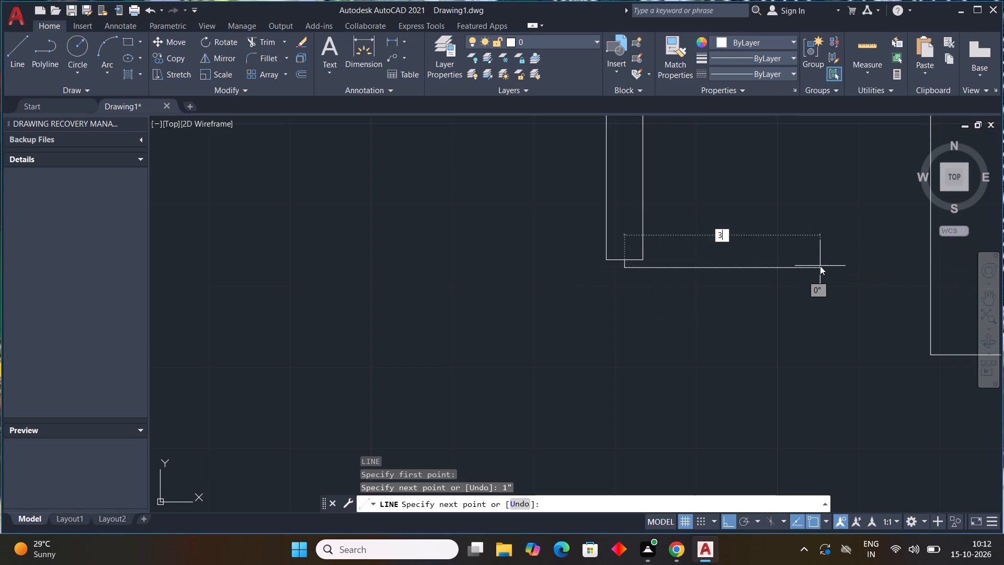
{"action": "key", "text": "apostrophe"}
{"action": "key", "text": "Return"}
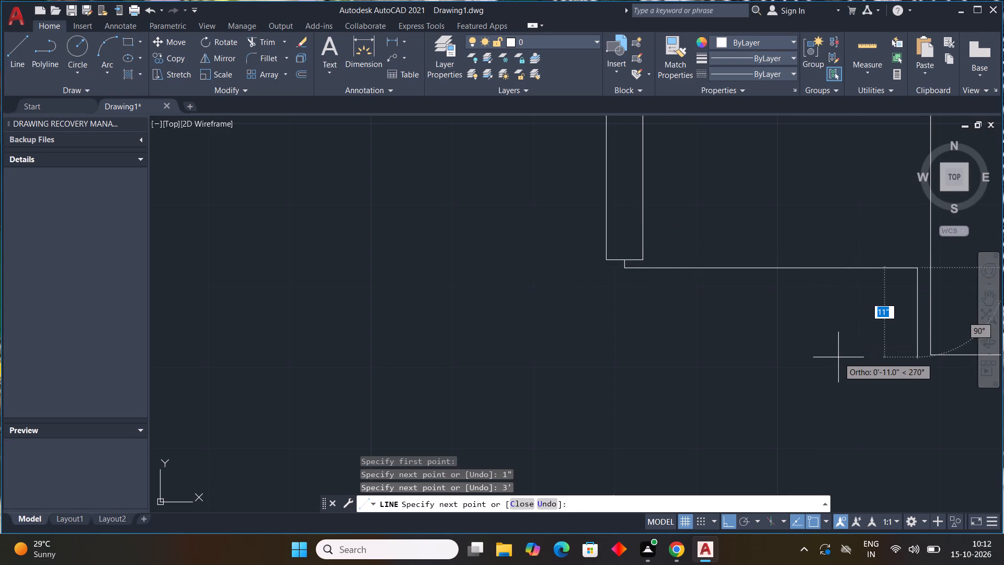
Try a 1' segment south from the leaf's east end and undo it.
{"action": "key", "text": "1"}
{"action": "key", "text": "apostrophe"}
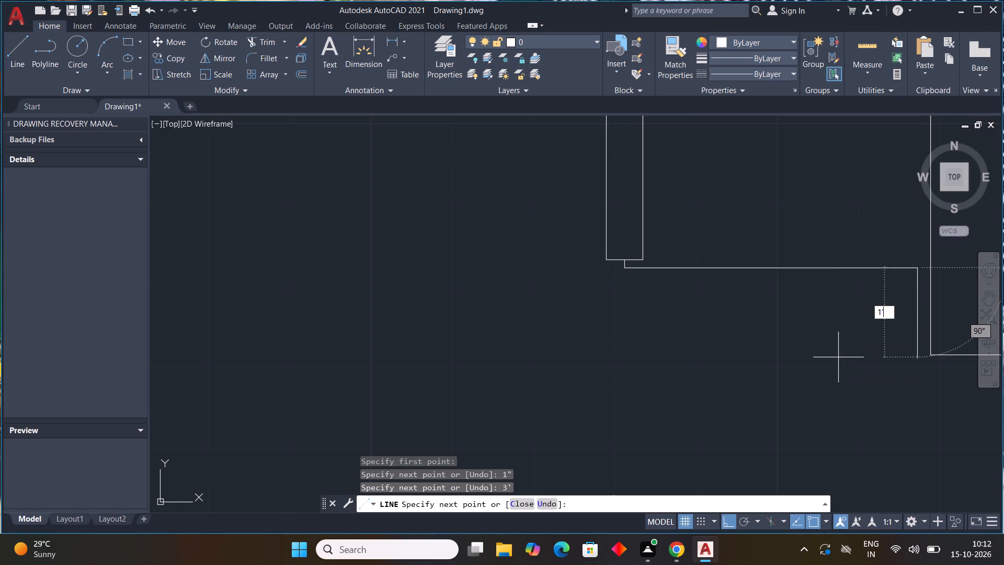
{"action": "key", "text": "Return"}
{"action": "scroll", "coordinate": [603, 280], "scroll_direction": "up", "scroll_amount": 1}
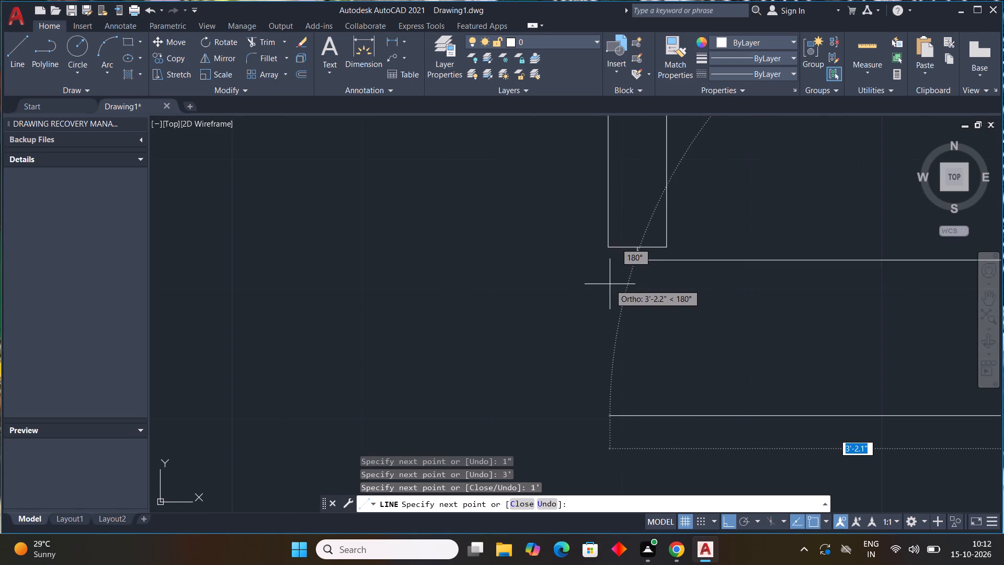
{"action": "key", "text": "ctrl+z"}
Complete this door leaf with a 1" segment south, a line back west below the jamb's midpoint, and a closing line north.
{"action": "scroll", "coordinate": [610, 292], "scroll_direction": "down", "scroll_amount": 3}
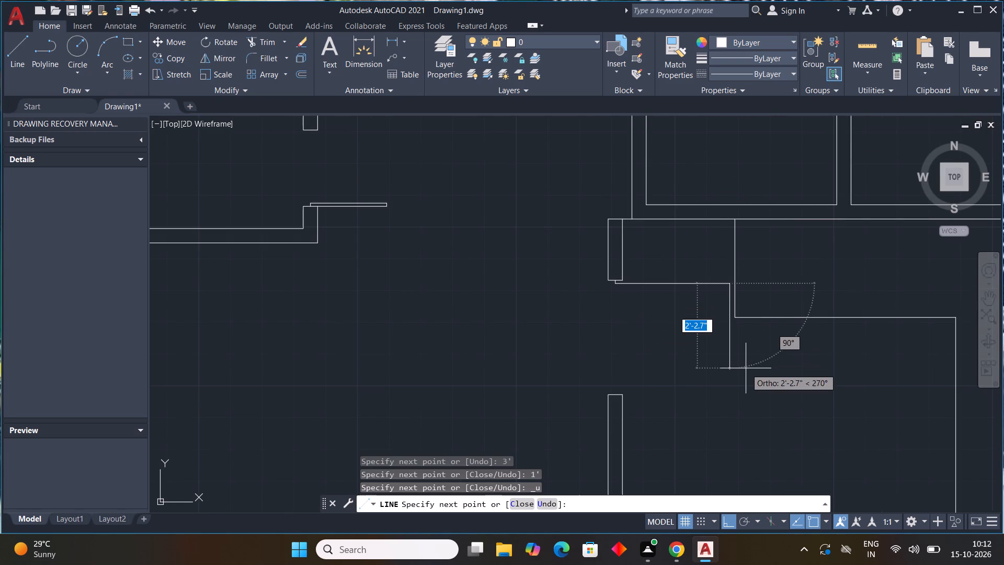
{"action": "key", "text": "1"}
{"action": "key", "text": "shift+quotedbl"}
{"action": "key", "text": "Return"}
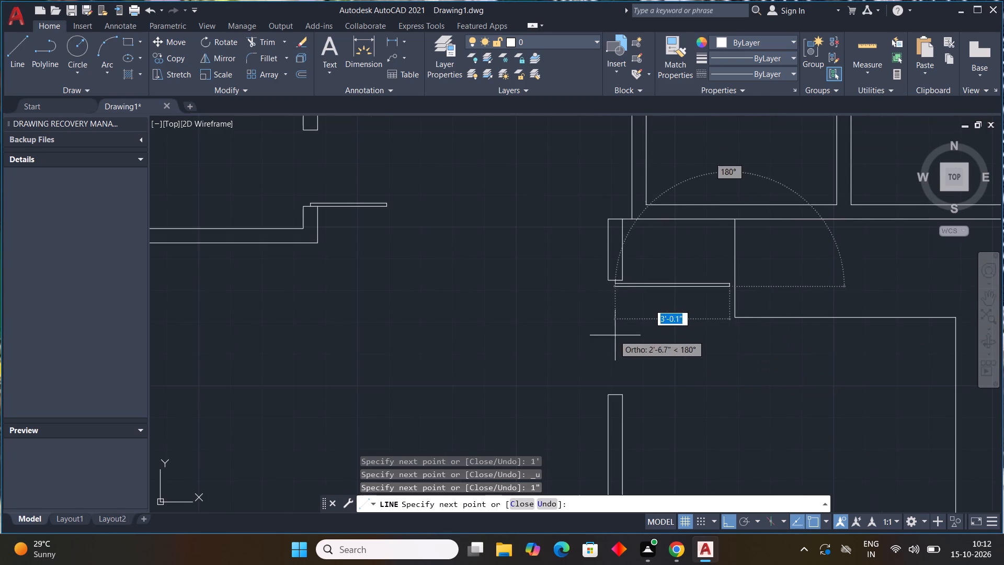
{"action": "scroll", "coordinate": [633, 315], "scroll_direction": "up", "scroll_amount": 3}
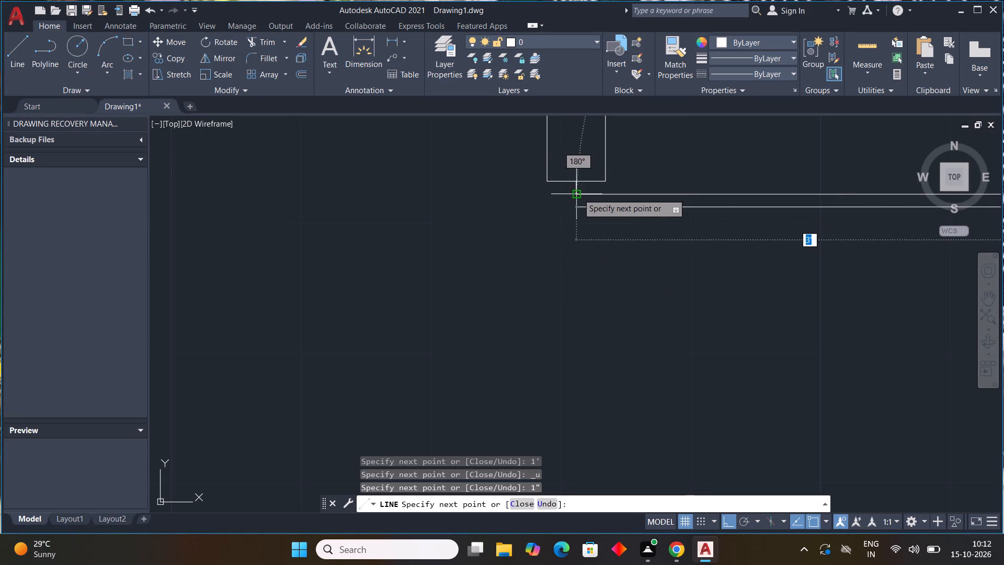
{"action": "left_click", "coordinate": [577, 213]}
{"action": "left_click", "coordinate": [574, 197]}
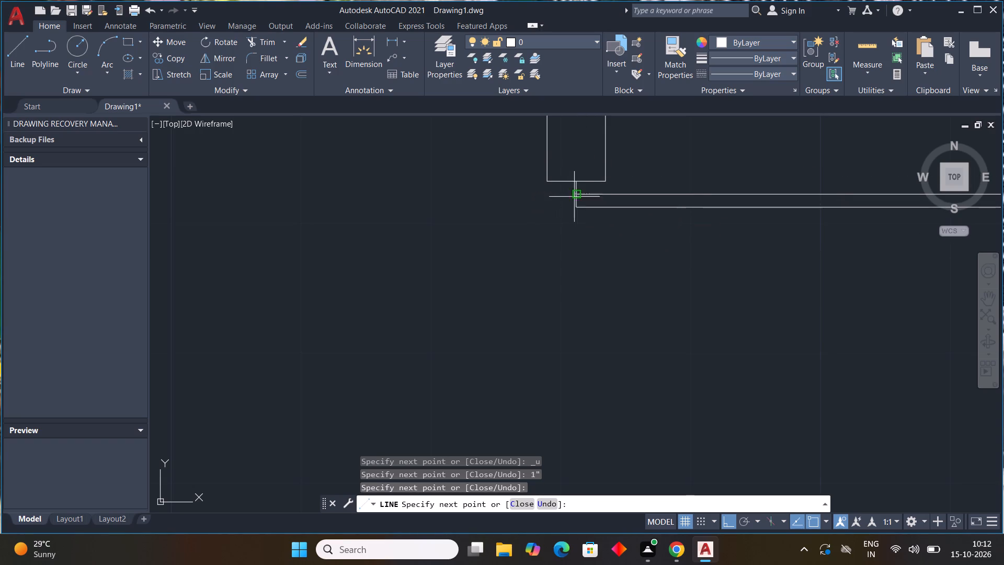
{"action": "key", "text": "Escape"}
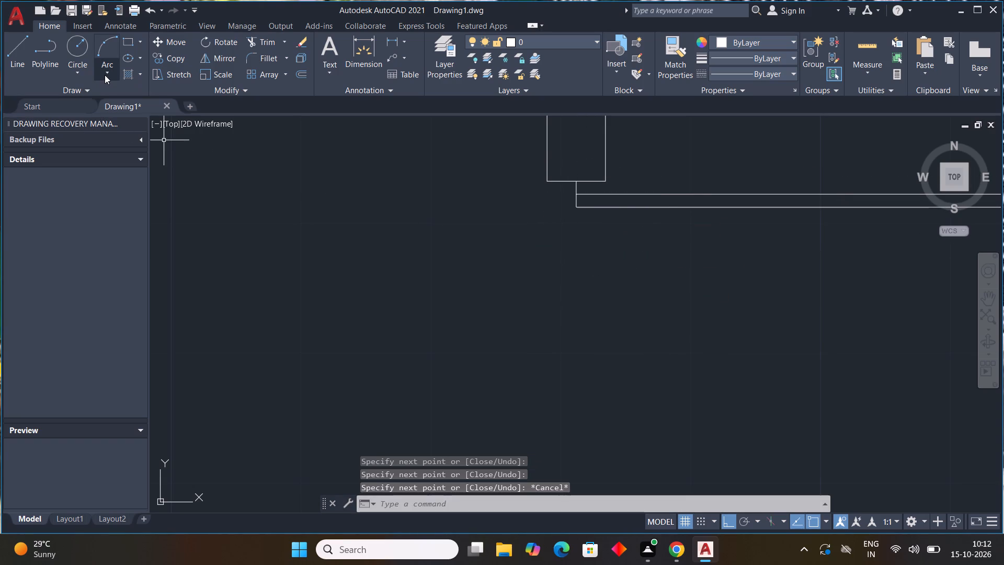
Draw a three-point swing arc for the southeast room's west door, from the leaf's east end to the south jamb.
{"action": "left_click", "coordinate": [105, 75]}
{"action": "left_click", "coordinate": [126, 88]}
{"action": "scroll", "coordinate": [270, 247], "scroll_direction": "down", "scroll_amount": 4}
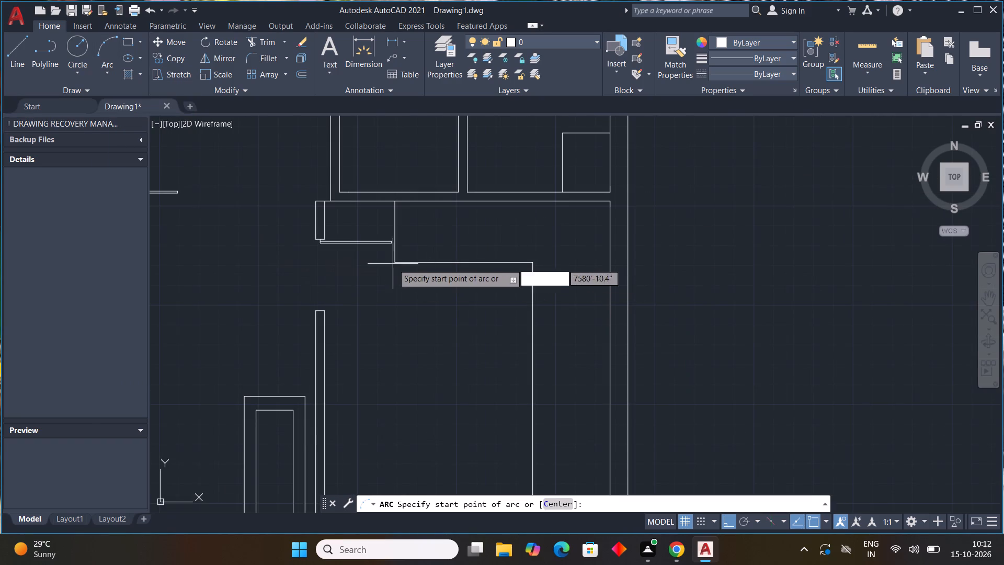
{"action": "scroll", "coordinate": [386, 253], "scroll_direction": "up", "scroll_amount": 3}
{"action": "left_click", "coordinate": [408, 207]}
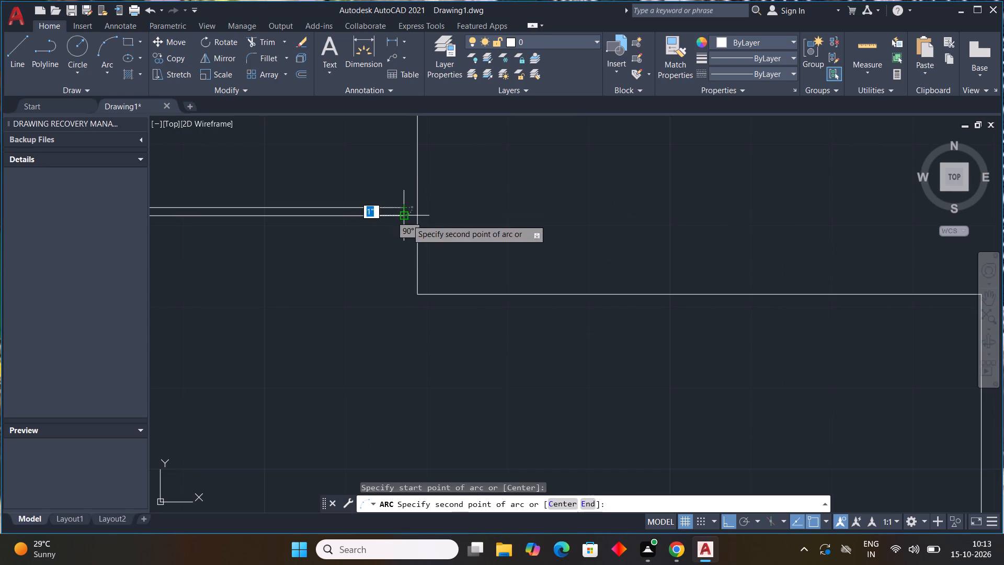
{"action": "left_click", "coordinate": [407, 219]}
{"action": "scroll", "coordinate": [432, 312], "scroll_direction": "down", "scroll_amount": 3}
{"action": "middle_click_drag", "start_coordinate": [412, 314], "coordinate": [457, 268]}
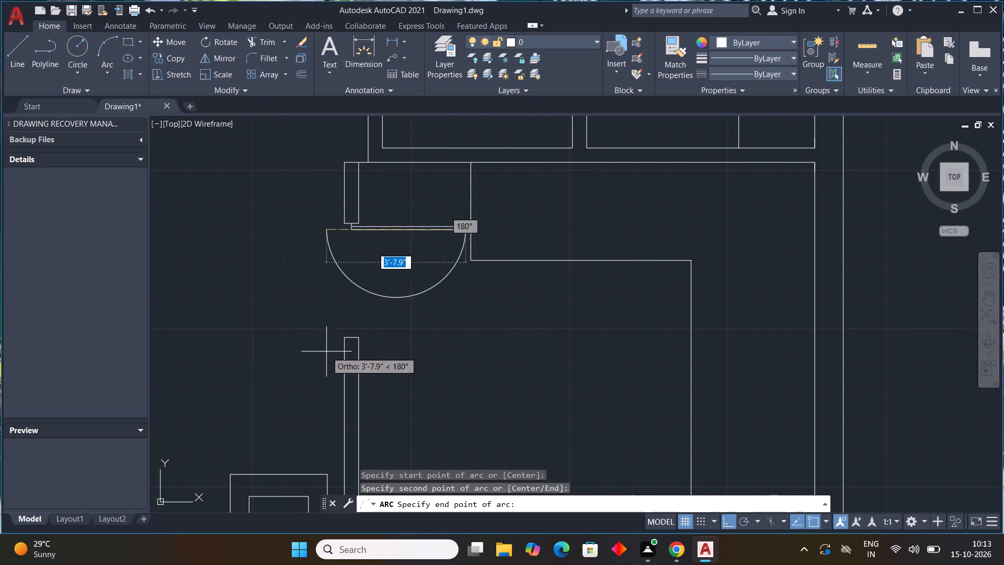
{"action": "left_click", "coordinate": [355, 338]}
{"action": "scroll", "coordinate": [465, 310], "scroll_direction": "down", "scroll_amount": 2}
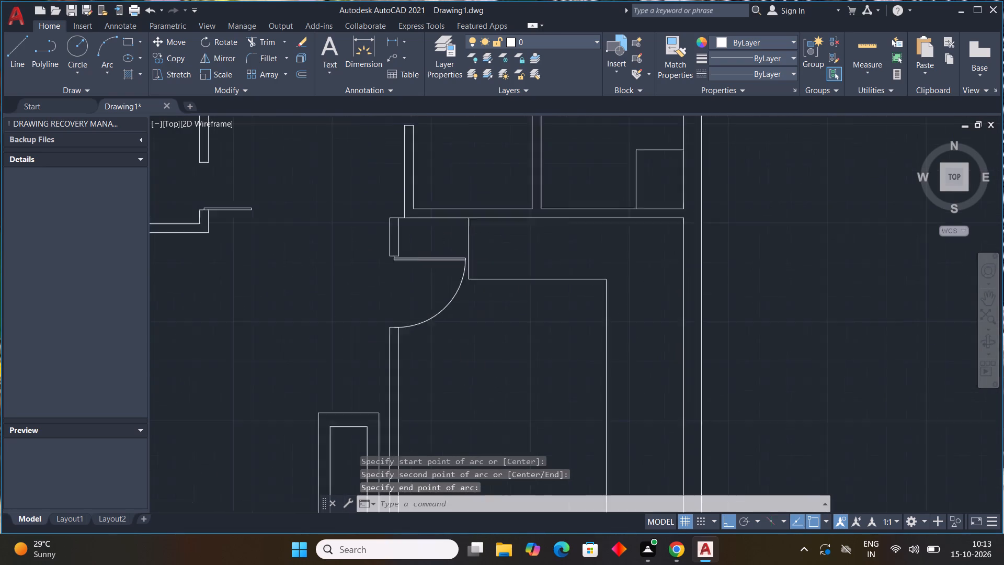
Draw a three-point swing arc for the east bathroom's west door, from the leaf's east end to the south jamb.
{"action": "scroll", "coordinate": [468, 313], "scroll_direction": "down", "scroll_amount": 2}
{"action": "middle_click_drag", "start_coordinate": [357, 291], "coordinate": [509, 369]}
{"action": "scroll", "coordinate": [588, 325], "scroll_direction": "up", "scroll_amount": 3}
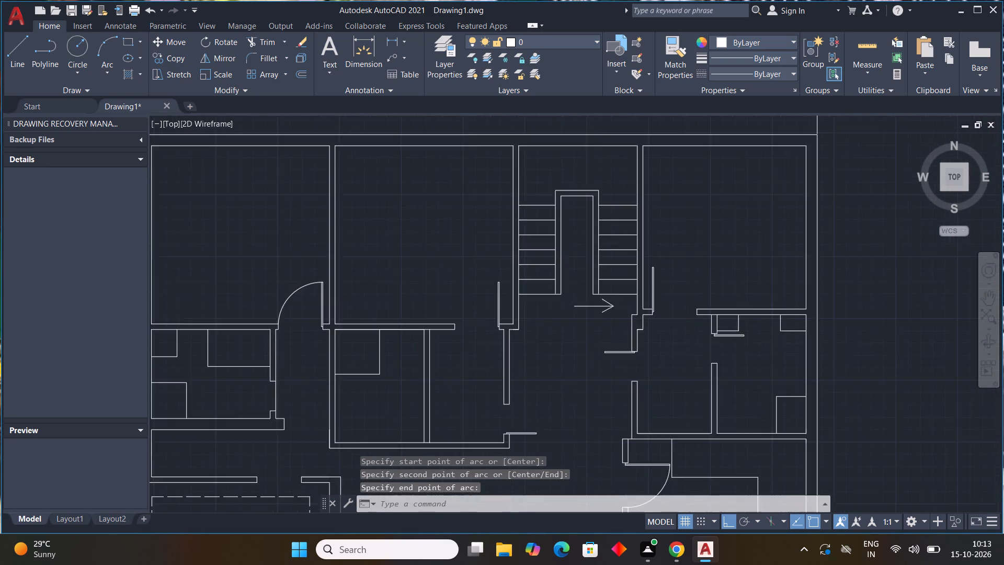
{"action": "middle_click_drag", "start_coordinate": [618, 332], "coordinate": [446, 336]}
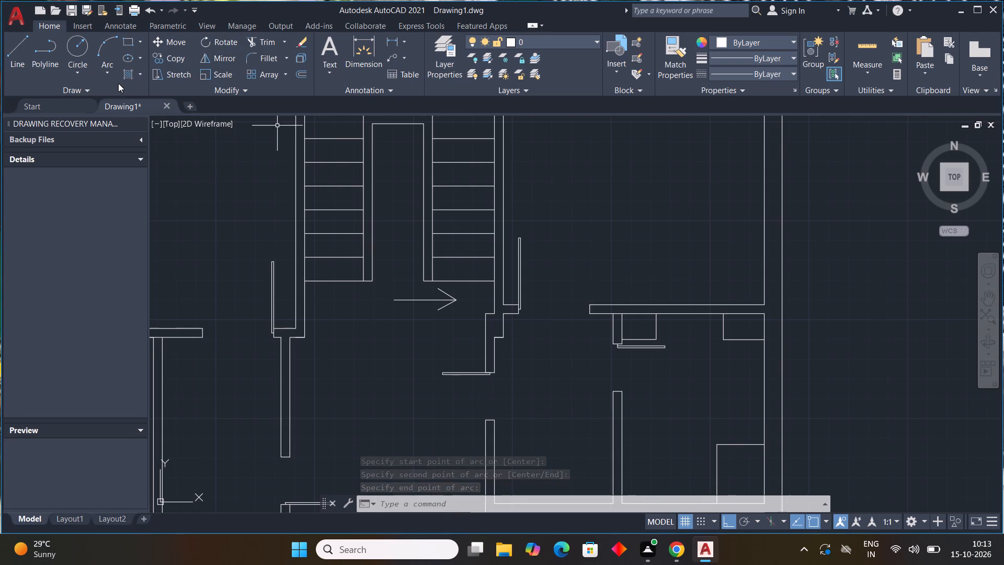
{"action": "left_click", "coordinate": [112, 75]}
{"action": "left_click", "coordinate": [119, 105]}
{"action": "middle_click_drag", "start_coordinate": [538, 314], "coordinate": [344, 257]}
{"action": "scroll", "coordinate": [454, 287], "scroll_direction": "up", "scroll_amount": 3}
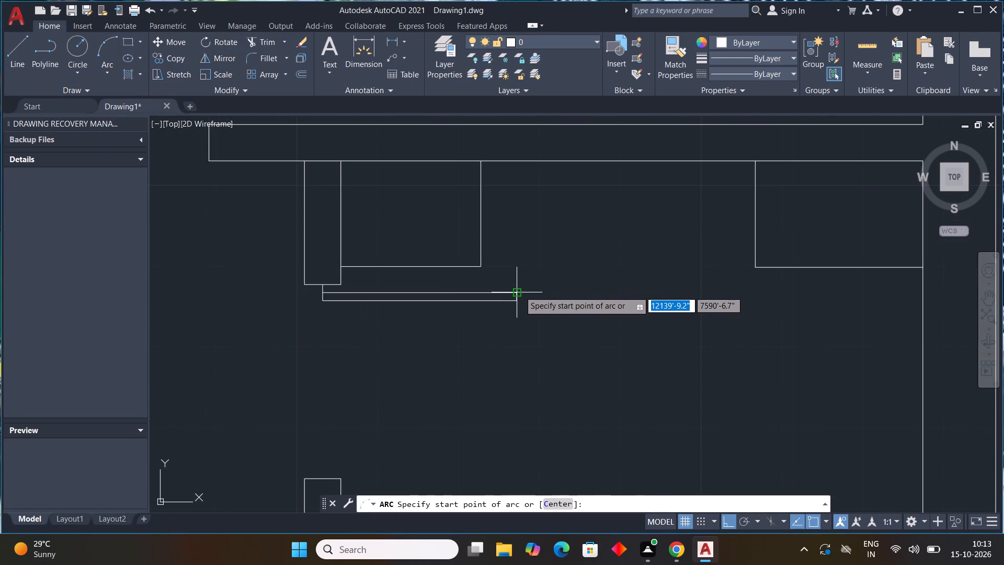
{"action": "left_click", "coordinate": [518, 291]}
{"action": "left_click", "coordinate": [515, 302]}
{"action": "scroll", "coordinate": [431, 360], "scroll_direction": "down", "scroll_amount": 2}
{"action": "middle_click_drag", "start_coordinate": [430, 356], "coordinate": [435, 290]}
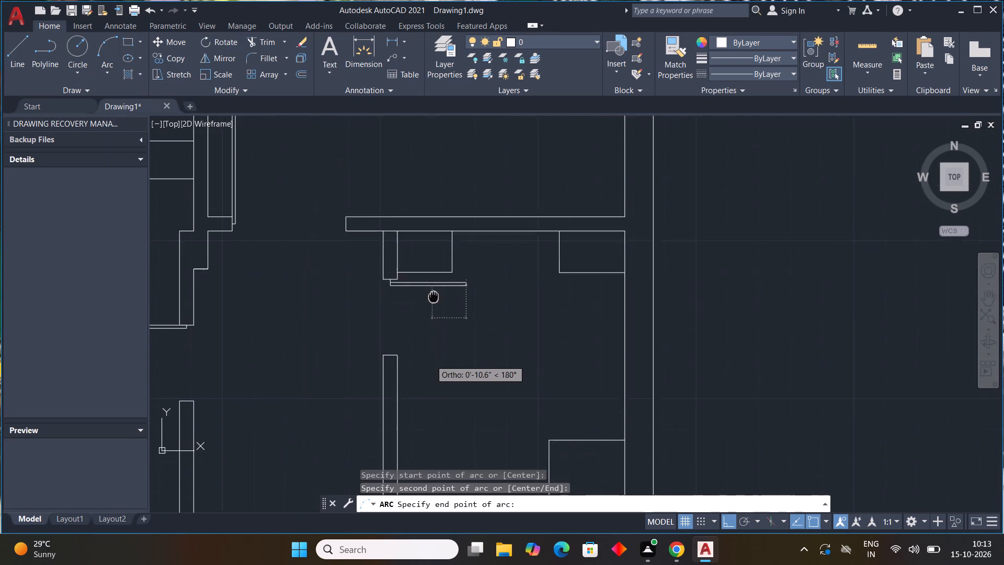
{"action": "middle_click_drag", "start_coordinate": [435, 290], "coordinate": [436, 281]}
{"action": "left_click", "coordinate": [396, 330]}
{"action": "scroll", "coordinate": [489, 294], "scroll_direction": "down", "scroll_amount": 4}
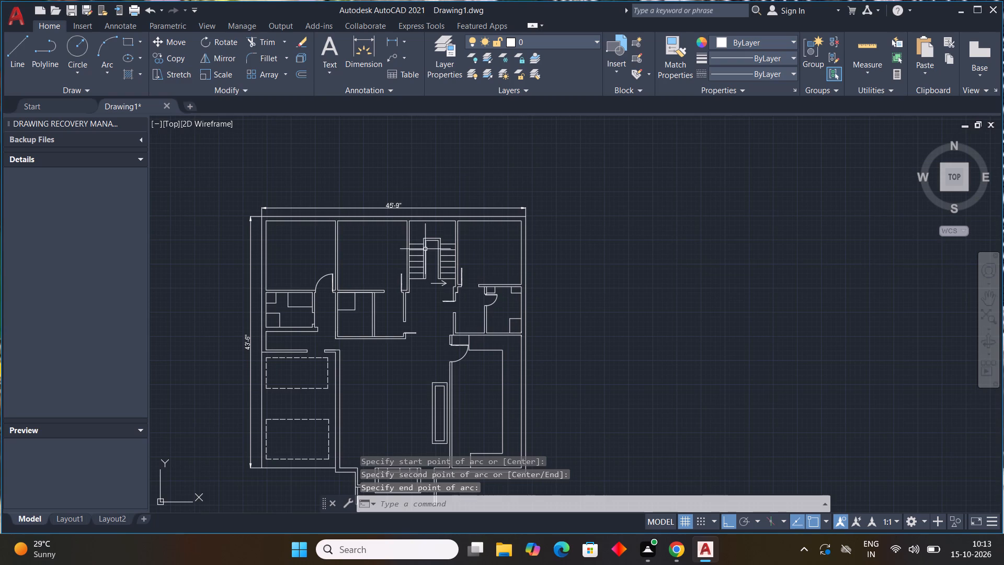
Draw a three-point swing arc for the northeast room's door, from the leaf's north end to the lower corner of the east jamb.
{"action": "left_click", "coordinate": [117, 71]}
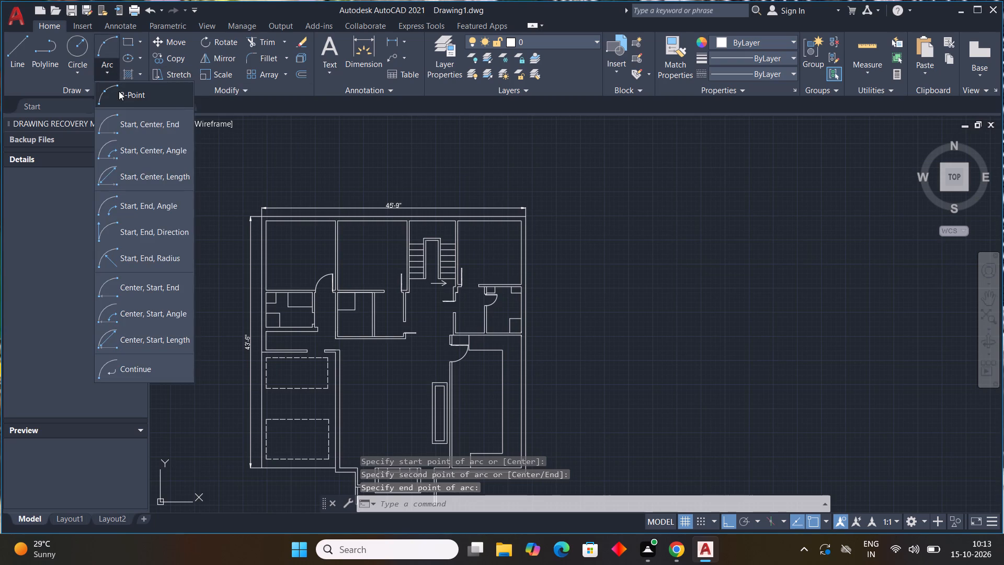
{"action": "left_click", "coordinate": [119, 91]}
{"action": "scroll", "coordinate": [491, 272], "scroll_direction": "up", "scroll_amount": 4}
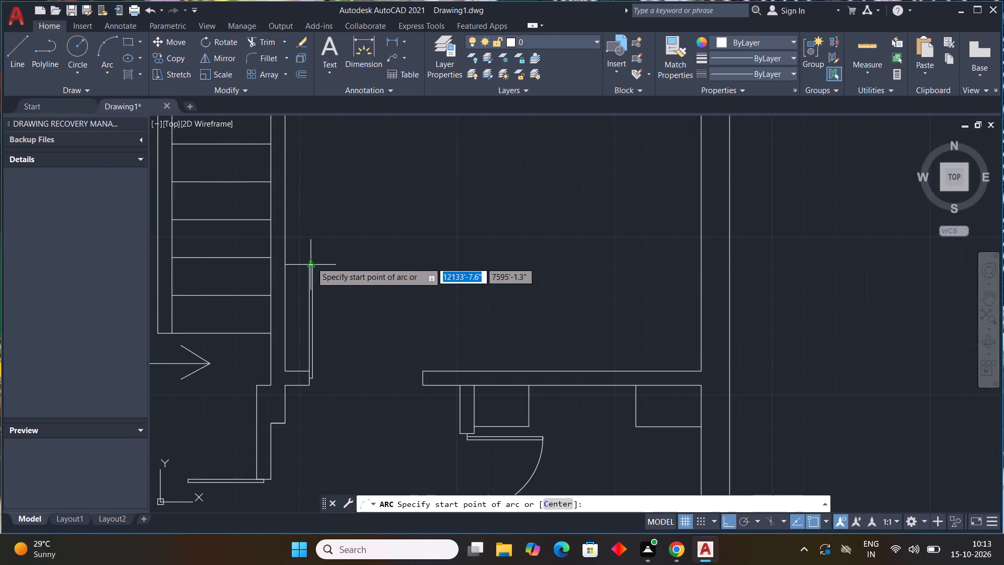
{"action": "scroll", "coordinate": [311, 261], "scroll_direction": "up", "scroll_amount": 3}
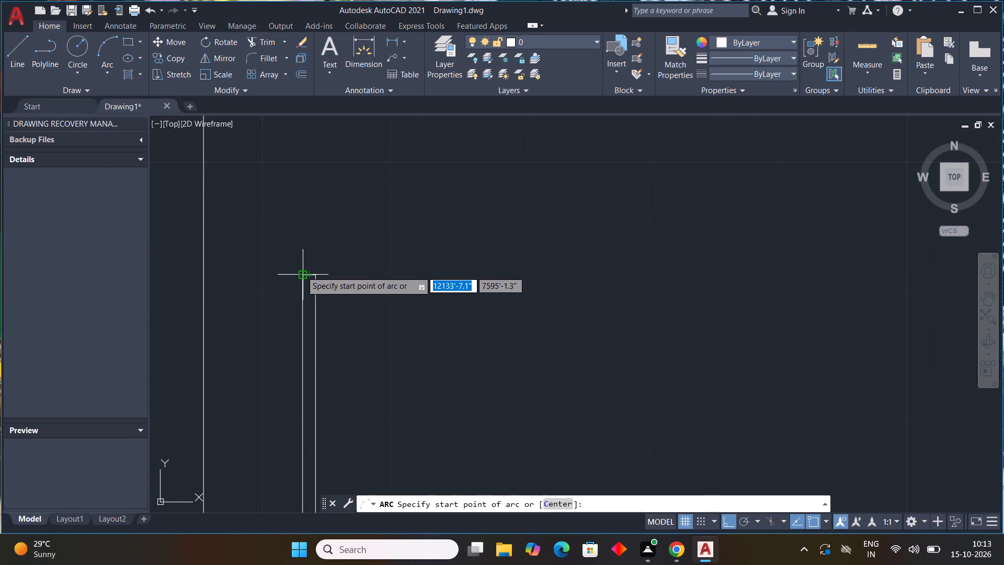
{"action": "left_click", "coordinate": [301, 271]}
{"action": "left_click", "coordinate": [317, 273]}
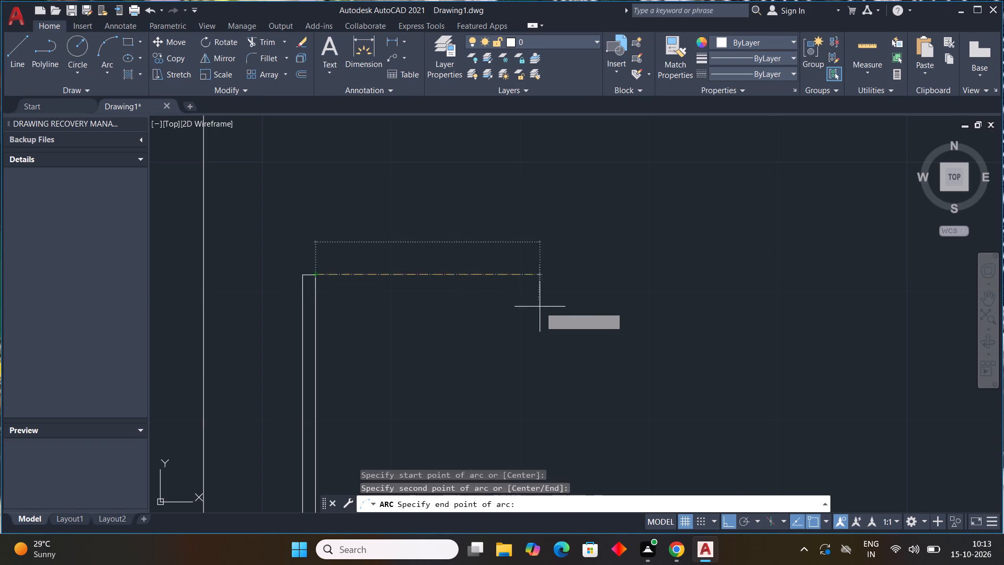
{"action": "scroll", "coordinate": [533, 313], "scroll_direction": "down", "scroll_amount": 4}
{"action": "middle_click_drag", "start_coordinate": [546, 359], "coordinate": [457, 290]}
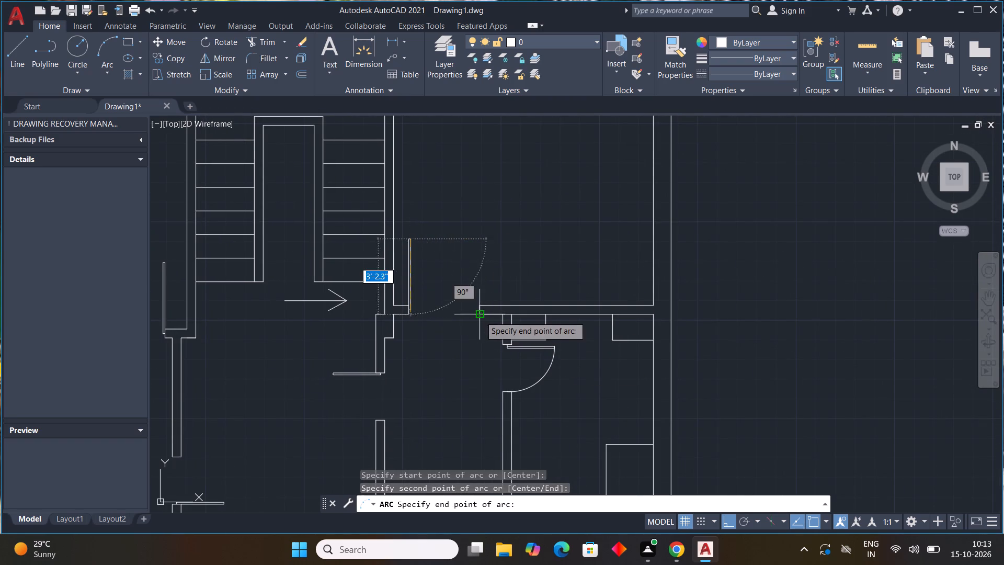
{"action": "left_click", "coordinate": [480, 315]}
{"action": "scroll", "coordinate": [509, 296], "scroll_direction": "down", "scroll_amount": 3}
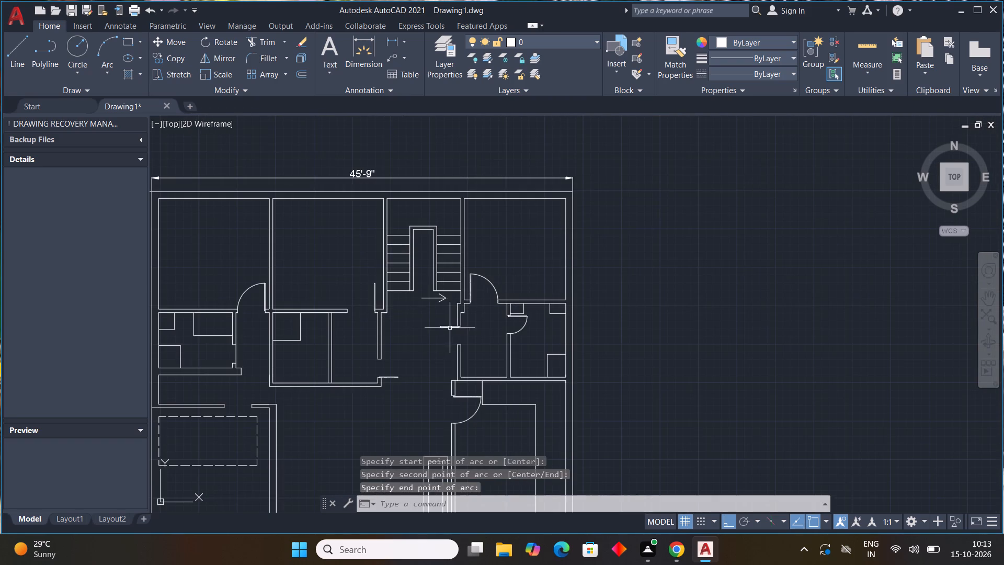
Draw a three-point swing arc for the door southeast of the staircase, from the leaf's west end to the south jamb.
{"action": "scroll", "coordinate": [450, 321], "scroll_direction": "up", "scroll_amount": 2}
{"action": "left_click", "coordinate": [104, 77]}
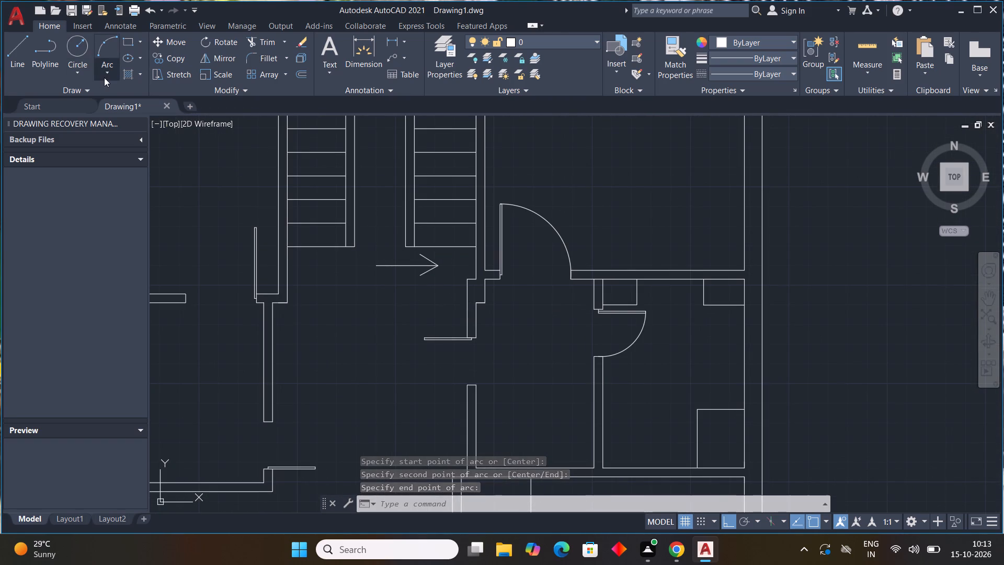
{"action": "left_click", "coordinate": [111, 107]}
{"action": "scroll", "coordinate": [436, 391], "scroll_direction": "up", "scroll_amount": 3}
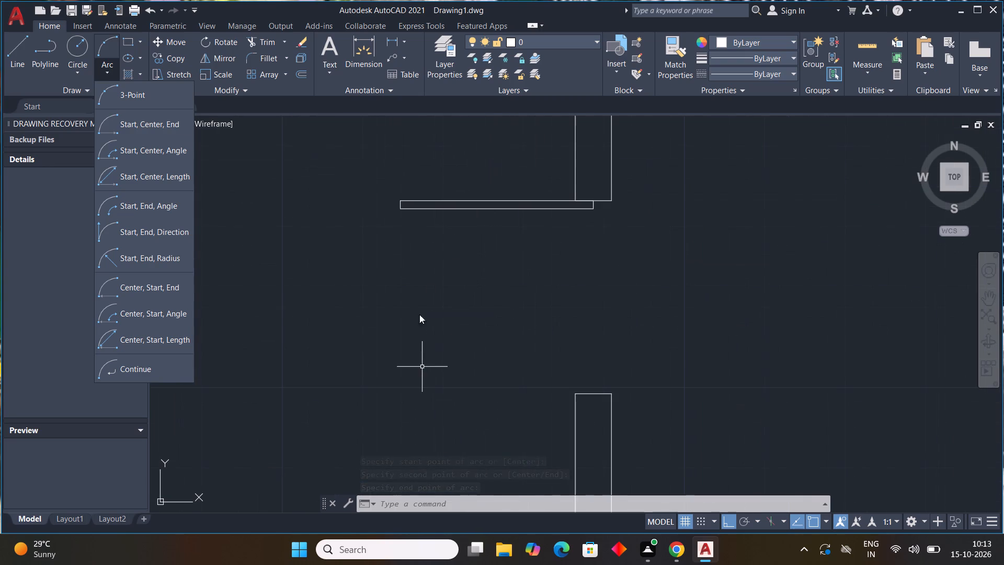
{"action": "scroll", "coordinate": [462, 300], "scroll_direction": "down", "scroll_amount": 4}
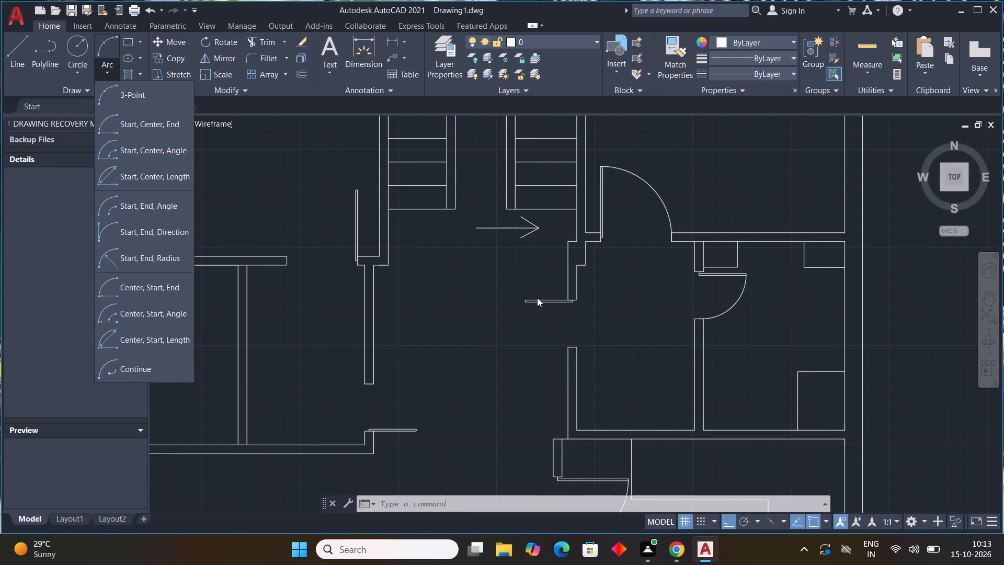
{"action": "scroll", "coordinate": [538, 298], "scroll_direction": "up", "scroll_amount": 3}
{"action": "left_click", "coordinate": [108, 95]}
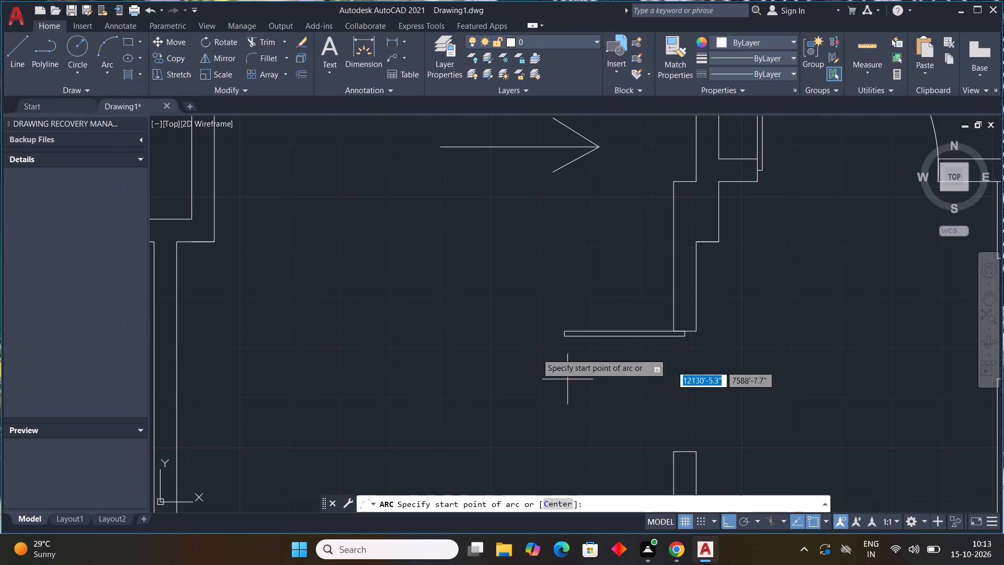
{"action": "scroll", "coordinate": [513, 268], "scroll_direction": "down", "scroll_amount": 1}
{"action": "scroll", "coordinate": [548, 314], "scroll_direction": "up", "scroll_amount": 2}
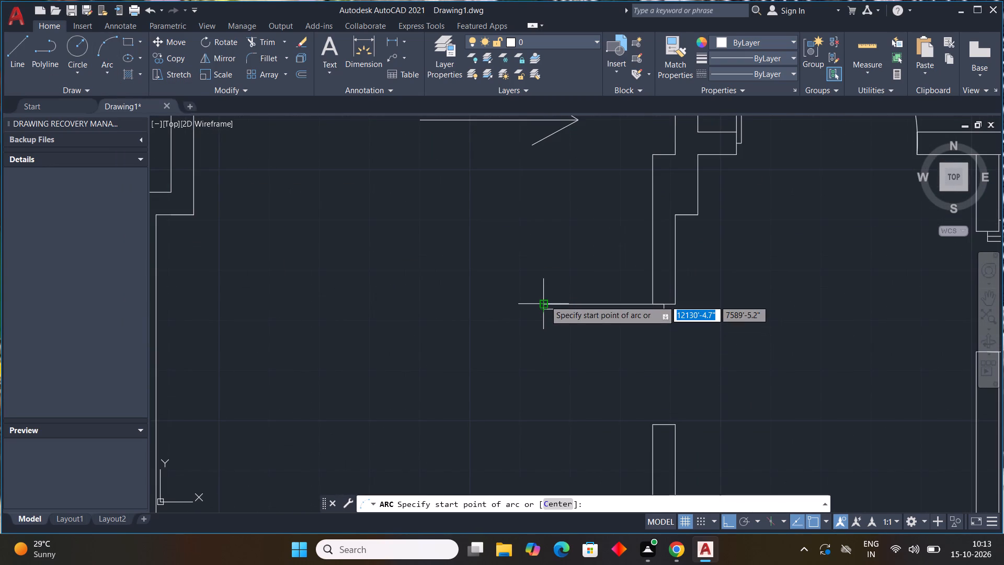
{"action": "left_click", "coordinate": [545, 300]}
{"action": "scroll", "coordinate": [545, 313], "scroll_direction": "up", "scroll_amount": 3}
{"action": "left_click", "coordinate": [537, 303]}
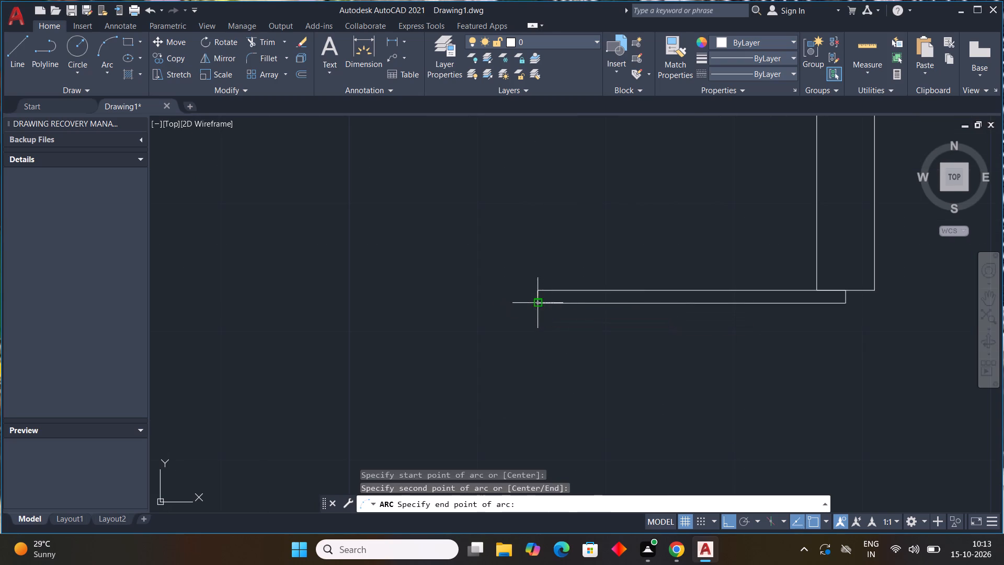
{"action": "scroll", "coordinate": [588, 458], "scroll_direction": "down", "scroll_amount": 3}
{"action": "middle_click_drag", "start_coordinate": [611, 446], "coordinate": [490, 302]}
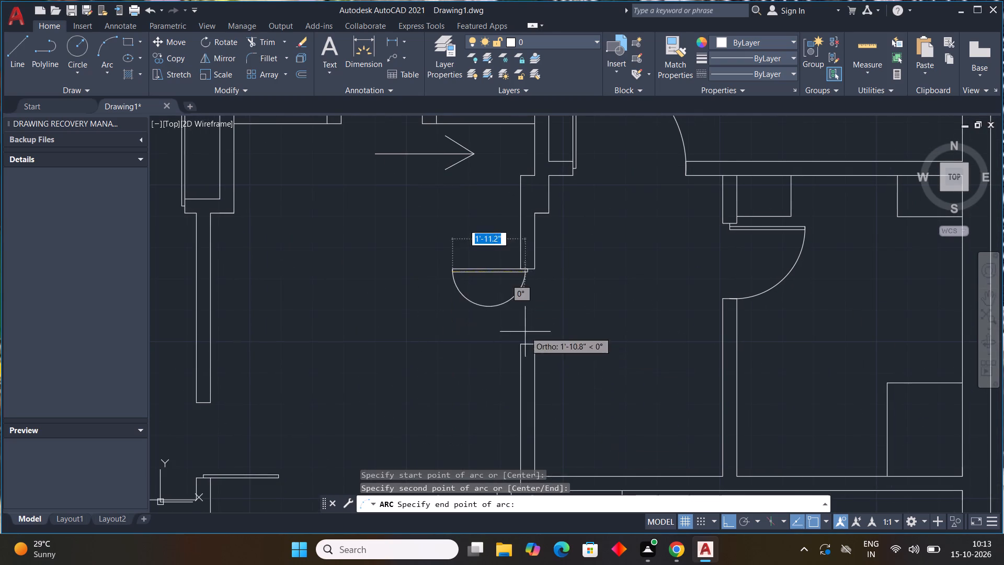
{"action": "left_click", "coordinate": [527, 347]}
{"action": "scroll", "coordinate": [575, 358], "scroll_direction": "down", "scroll_amount": 4}
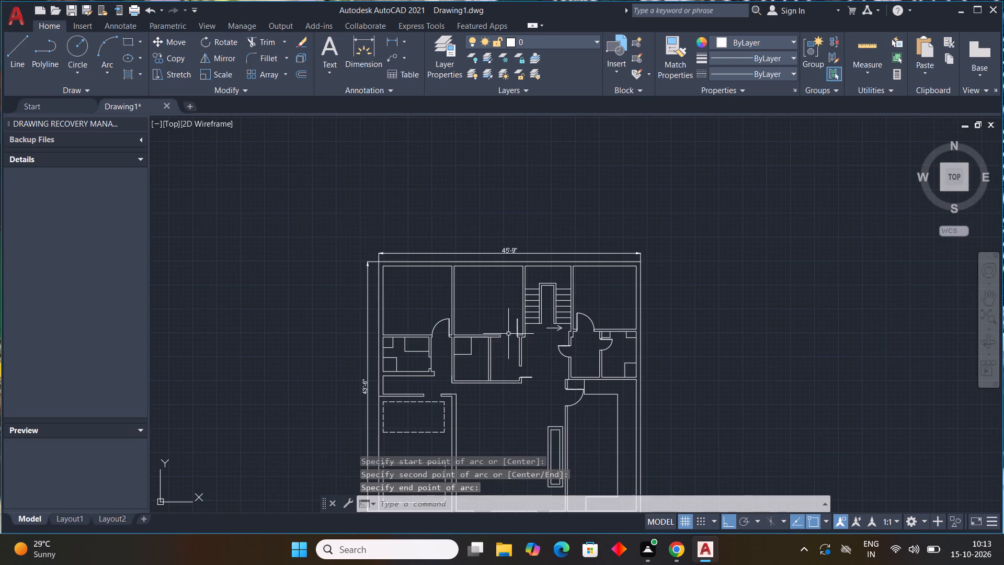
Draw a three-point swing arc for the door of the room west of the staircase, from the leaf's north end to the west jamb.
{"action": "scroll", "coordinate": [510, 318], "scroll_direction": "up", "scroll_amount": 3}
{"action": "left_click", "coordinate": [111, 80]}
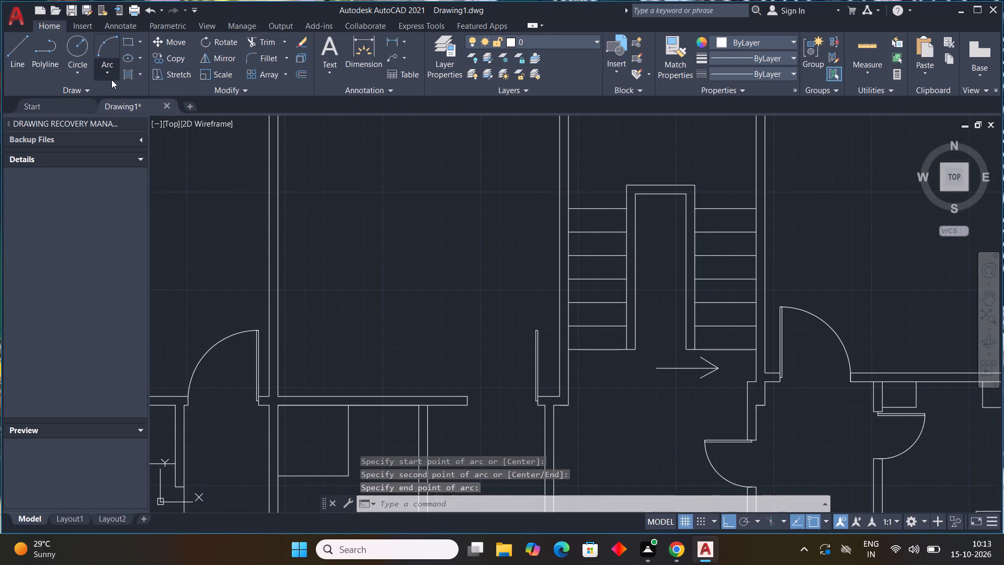
{"action": "left_click", "coordinate": [117, 99]}
{"action": "scroll", "coordinate": [517, 382], "scroll_direction": "down", "scroll_amount": 1}
{"action": "scroll", "coordinate": [539, 338], "scroll_direction": "up", "scroll_amount": 4}
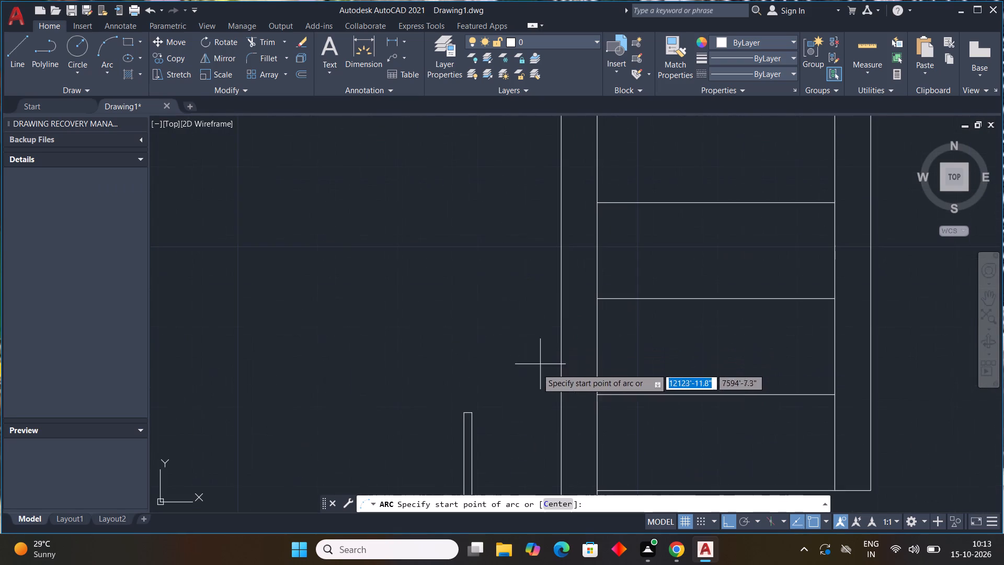
{"action": "middle_click_drag", "start_coordinate": [482, 406], "coordinate": [506, 279]}
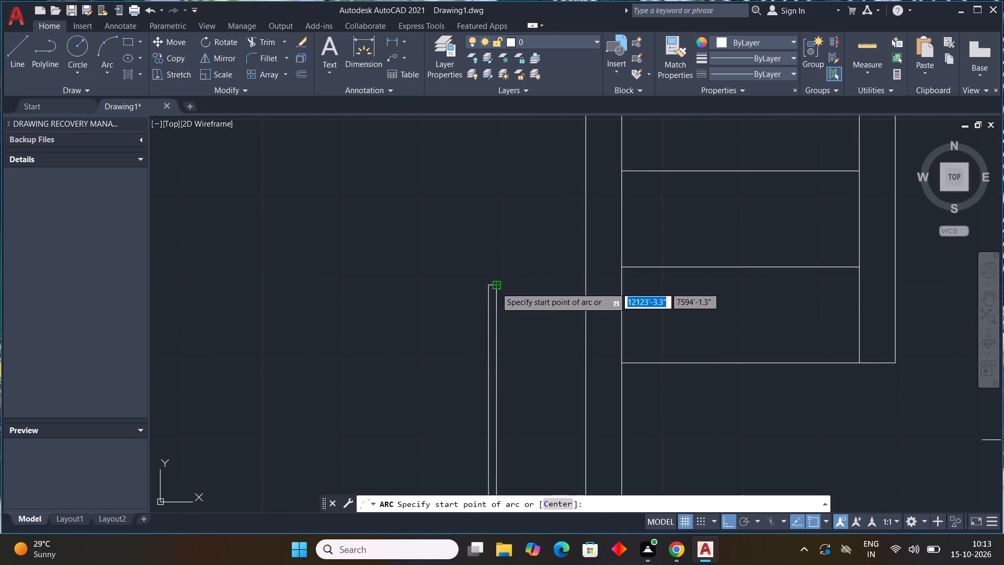
{"action": "left_click", "coordinate": [496, 287]}
{"action": "left_click", "coordinate": [485, 288]}
{"action": "scroll", "coordinate": [421, 349], "scroll_direction": "down", "scroll_amount": 2}
{"action": "middle_click_drag", "start_coordinate": [420, 351], "coordinate": [444, 274]}
{"action": "left_click", "coordinate": [361, 360]}
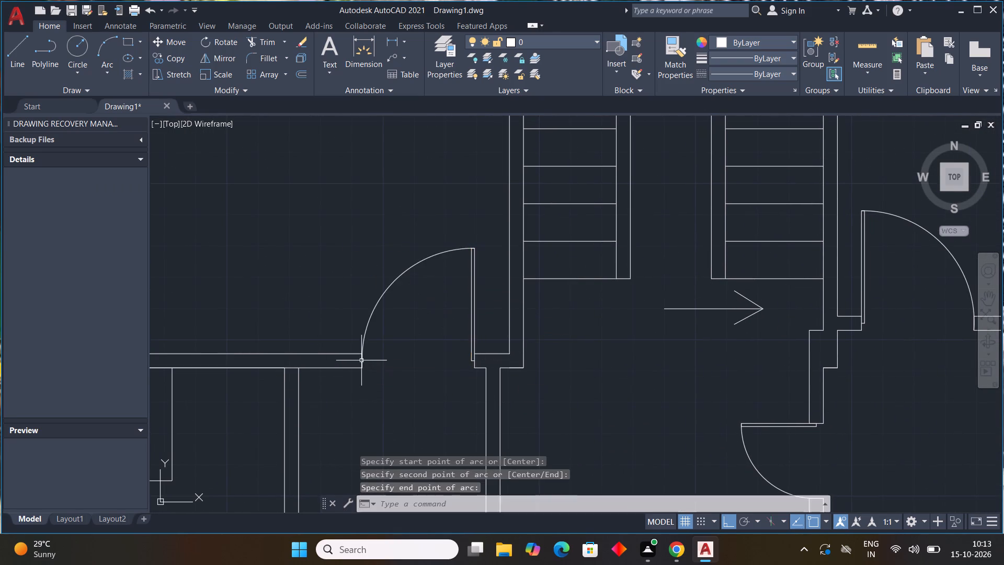
{"action": "scroll", "coordinate": [378, 366], "scroll_direction": "down", "scroll_amount": 4}
{"action": "scroll", "coordinate": [284, 127], "scroll_direction": "up", "scroll_amount": 2}
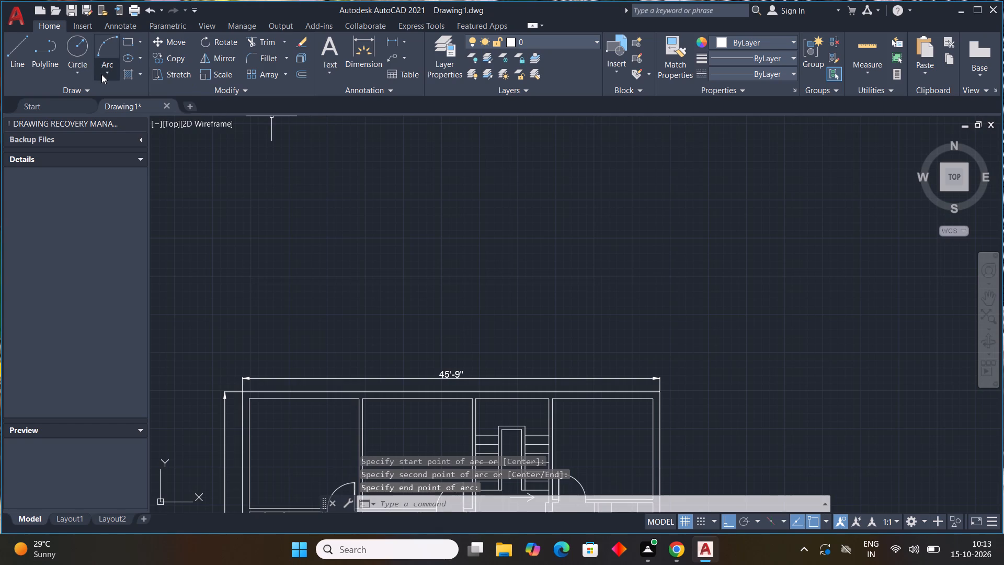
Draw a three-point swing arc for the central room block's east door, from the leaf's east end to the north jamb's midpoint.
{"action": "left_click", "coordinate": [102, 74]}
{"action": "left_click", "coordinate": [109, 99]}
{"action": "scroll", "coordinate": [420, 418], "scroll_direction": "down", "scroll_amount": 1}
{"action": "middle_click_drag", "start_coordinate": [420, 418], "coordinate": [416, 218]}
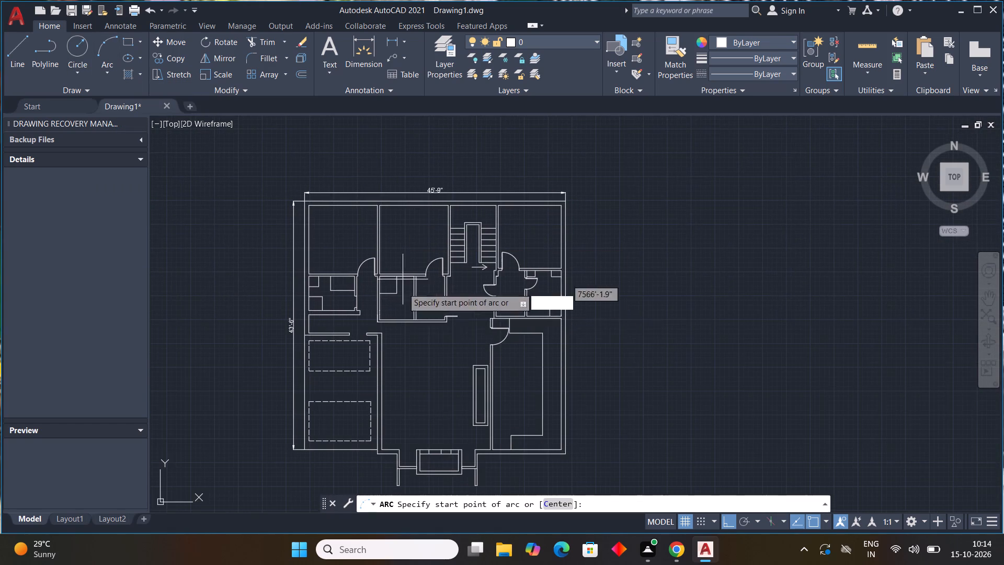
{"action": "scroll", "coordinate": [453, 311], "scroll_direction": "up", "scroll_amount": 3}
{"action": "middle_click_drag", "start_coordinate": [468, 336], "coordinate": [464, 265]}
{"action": "scroll", "coordinate": [459, 267], "scroll_direction": "up", "scroll_amount": 3}
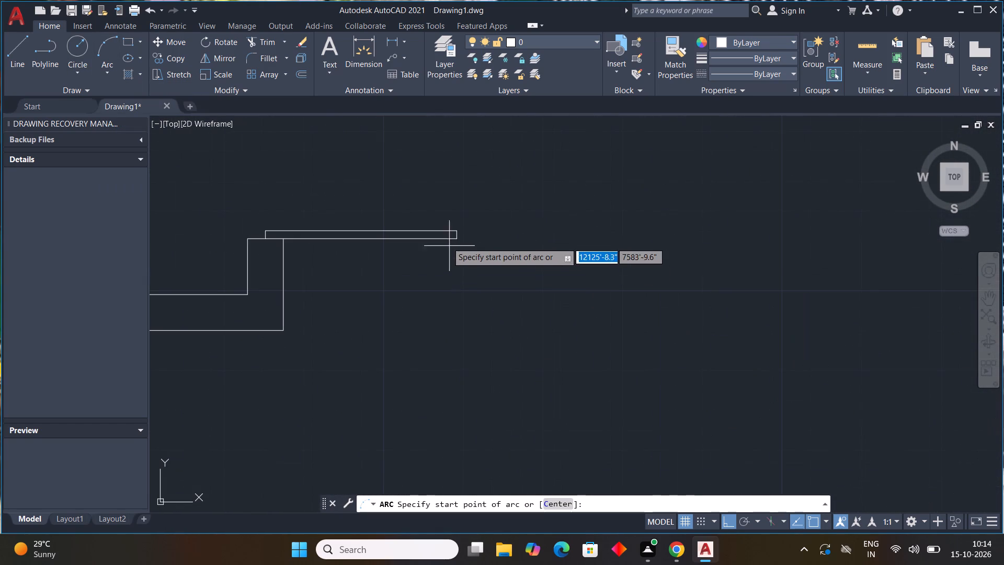
{"action": "left_click", "coordinate": [457, 240]}
{"action": "left_click", "coordinate": [454, 229]}
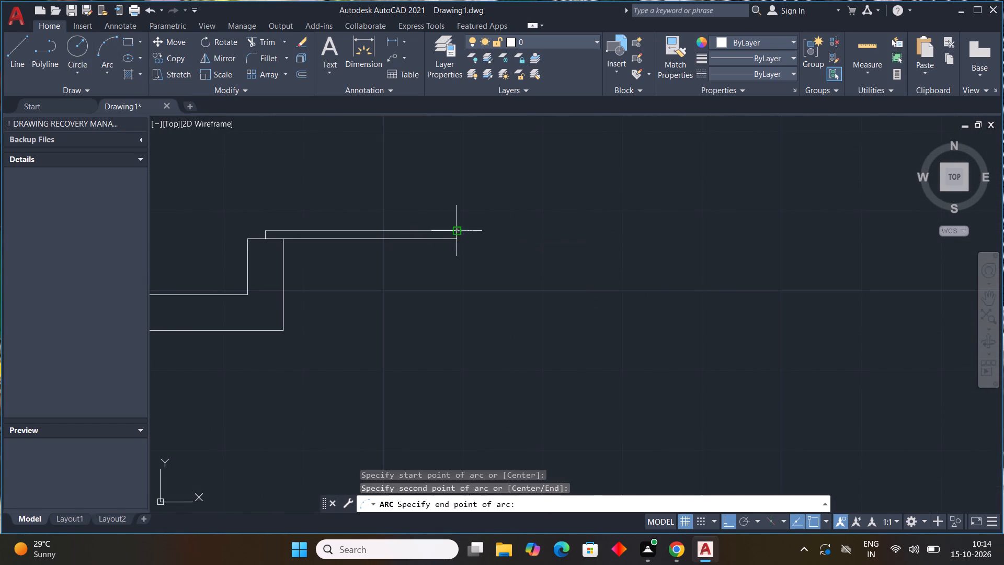
{"action": "scroll", "coordinate": [514, 269], "scroll_direction": "down", "scroll_amount": 1}
{"action": "middle_click_drag", "start_coordinate": [519, 284], "coordinate": [559, 367]}
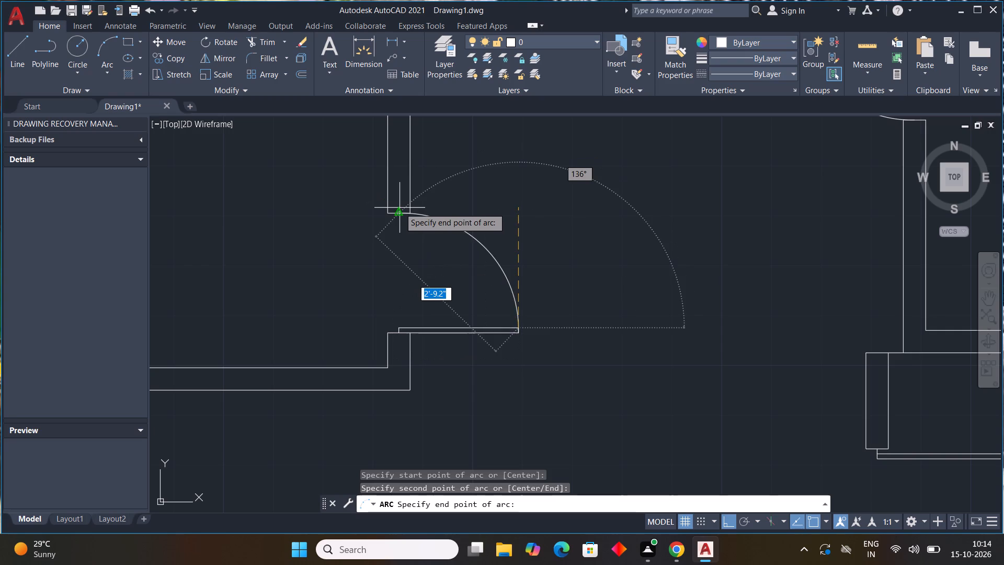
{"action": "left_click", "coordinate": [401, 212]}
{"action": "scroll", "coordinate": [521, 268], "scroll_direction": "down", "scroll_amount": 4}
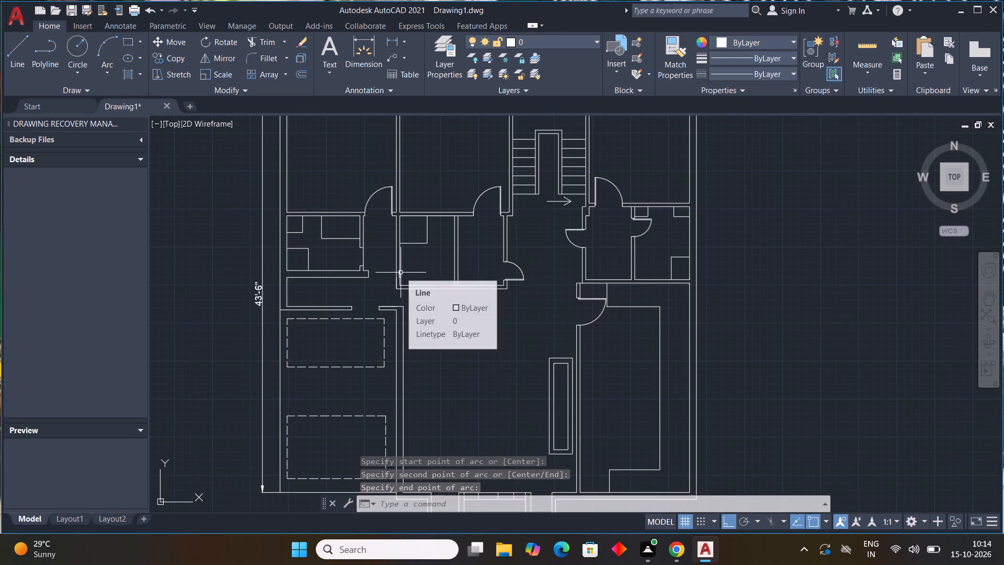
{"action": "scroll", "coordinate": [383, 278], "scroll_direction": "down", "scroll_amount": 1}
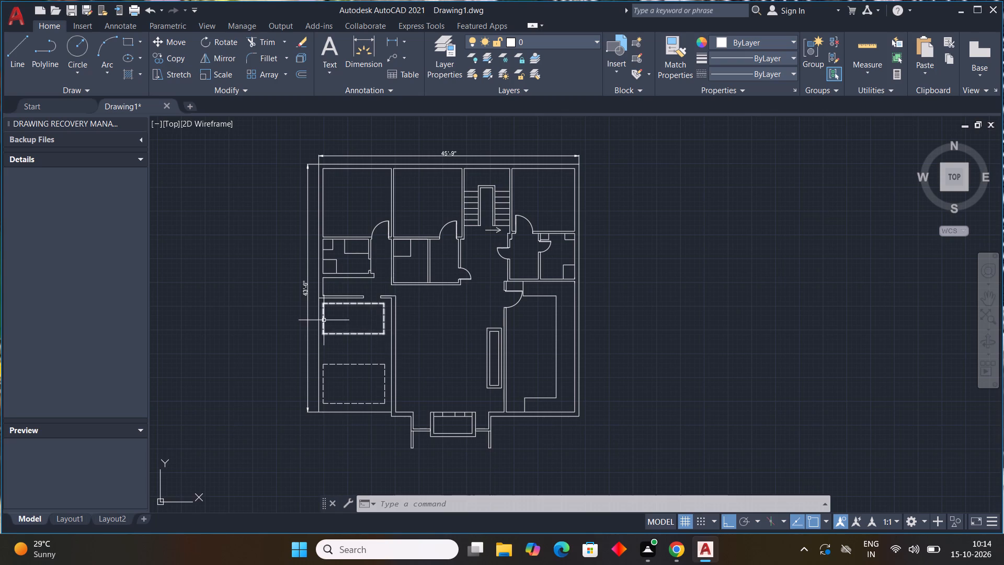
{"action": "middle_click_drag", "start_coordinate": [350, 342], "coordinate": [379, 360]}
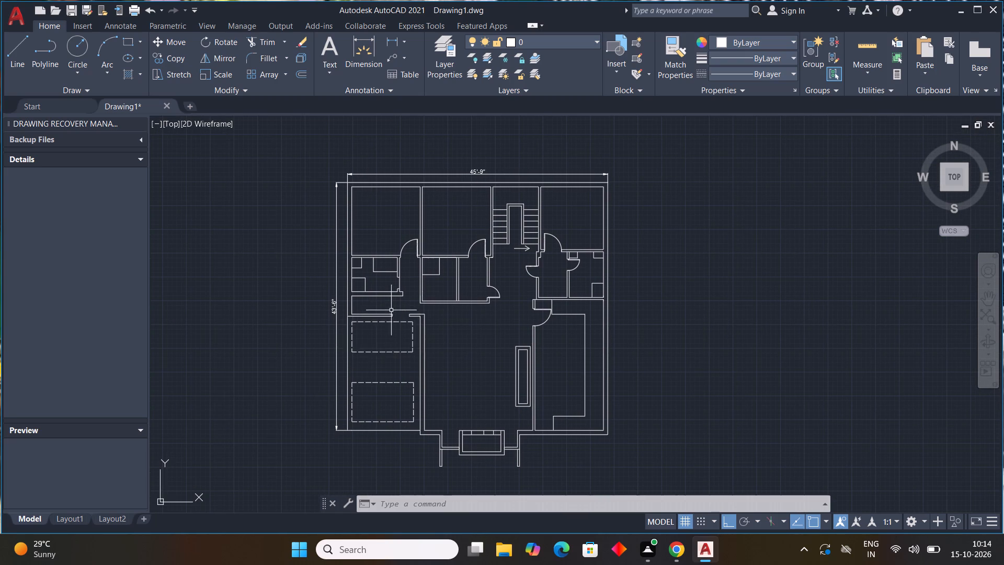
Draw a 1" by 3' door leaf running south from the east jamb's midpoint, offset 1", at the opening above the dashed rectangles.
{"action": "scroll", "coordinate": [394, 310], "scroll_direction": "up", "scroll_amount": 3}
{"action": "type", "text": "l"}
{"action": "key", "text": "space"}
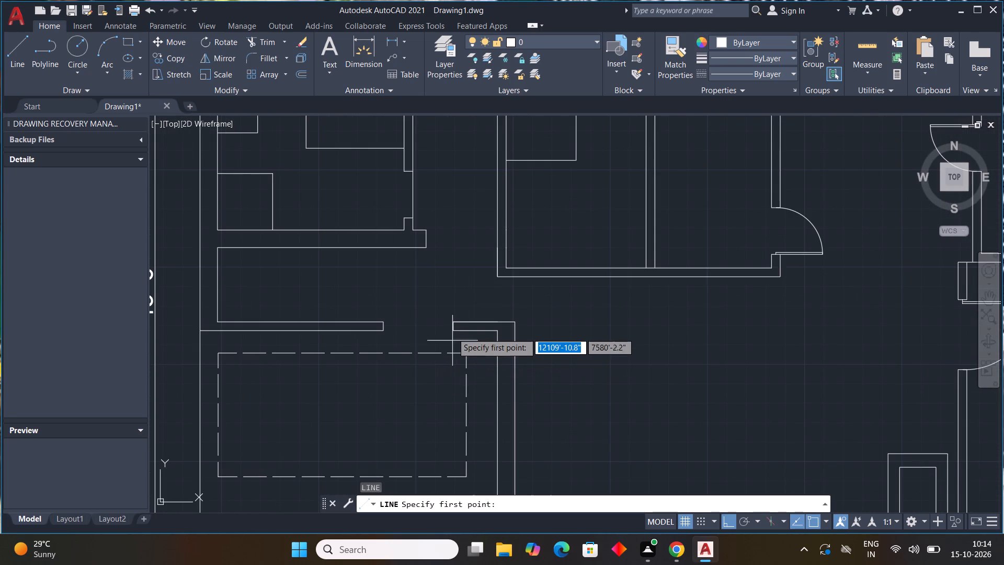
{"action": "left_click", "coordinate": [455, 329]}
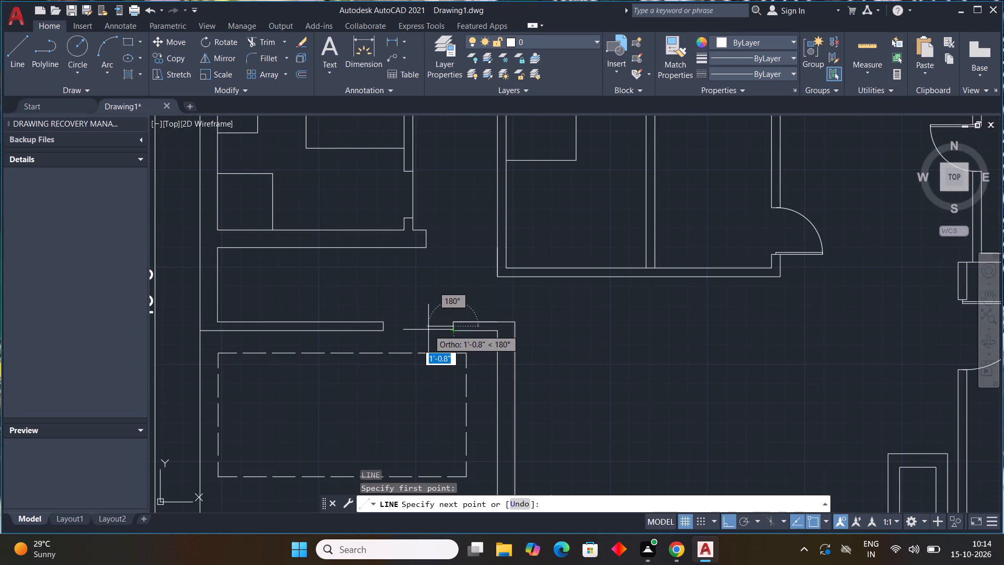
{"action": "key", "text": "1"}
{"action": "key", "text": "shift+quotedbl"}
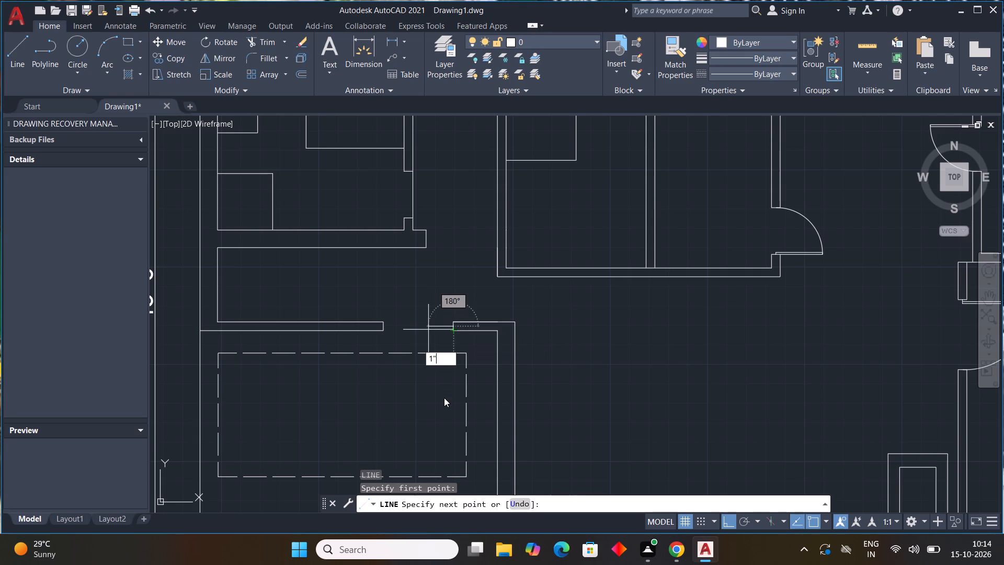
{"action": "key", "text": "space"}
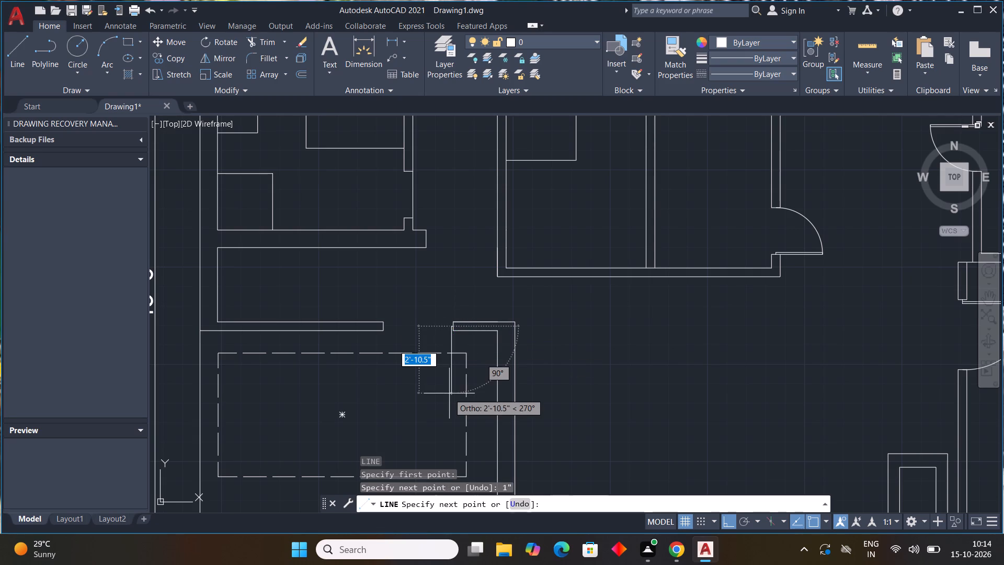
{"action": "type", "text": "3'"}
{"action": "key", "text": "Return"}
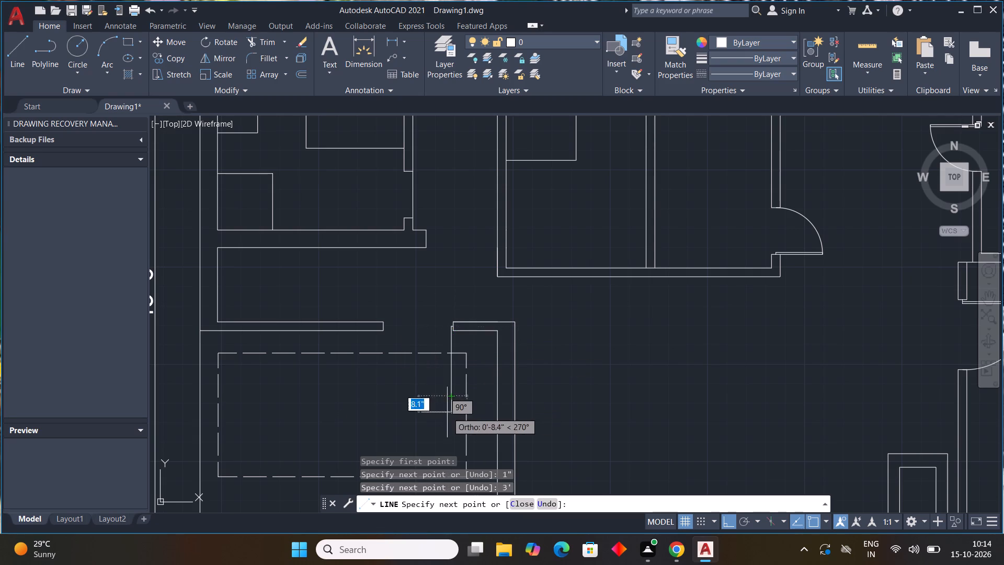
{"action": "key", "text": "1"}
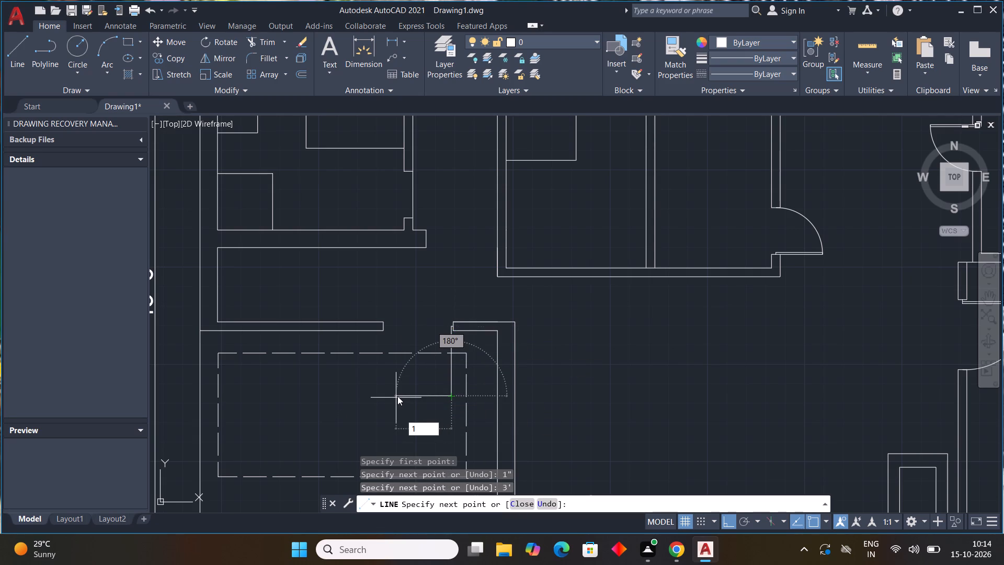
{"action": "key", "text": "shift+quotedbl"}
{"action": "key", "text": "Return"}
{"action": "scroll", "coordinate": [448, 340], "scroll_direction": "up", "scroll_amount": 4}
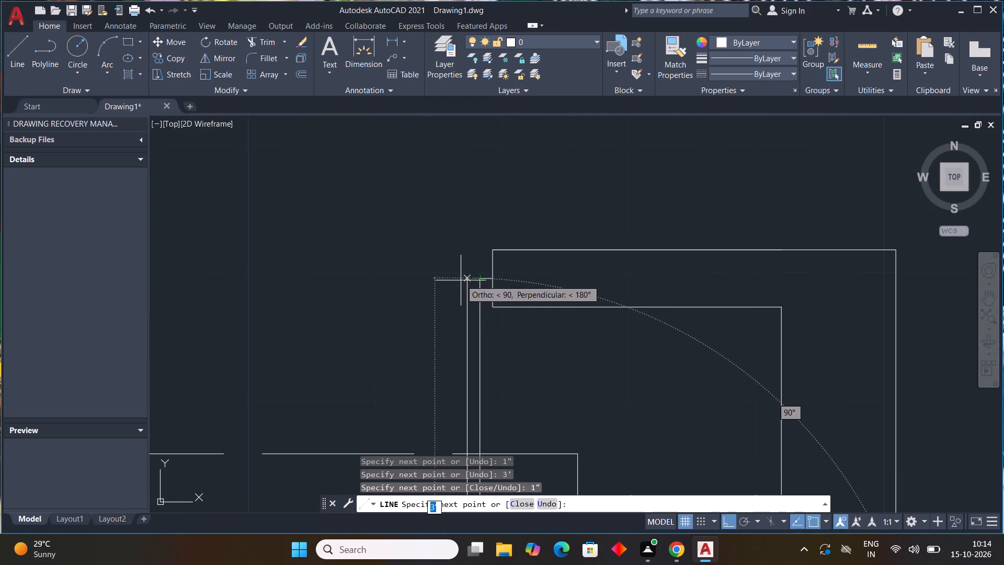
{"action": "left_click", "coordinate": [461, 279]}
{"action": "left_click", "coordinate": [479, 280]}
{"action": "key", "text": "Escape"}
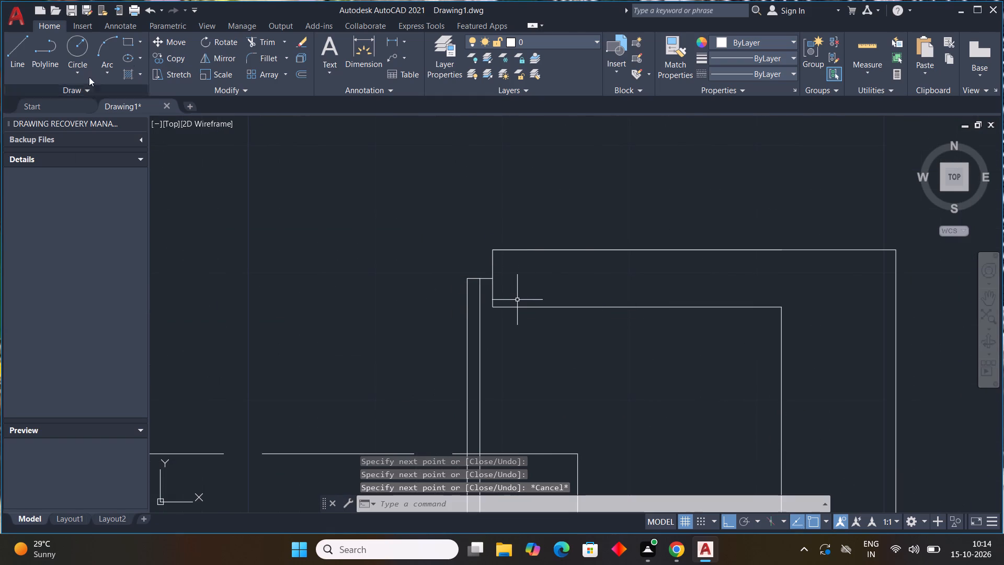
Draw a three-point swing arc for this door, from the leaf's south end corners to the west jamb's midpoint.
{"action": "left_click", "coordinate": [110, 76]}
{"action": "left_click", "coordinate": [112, 93]}
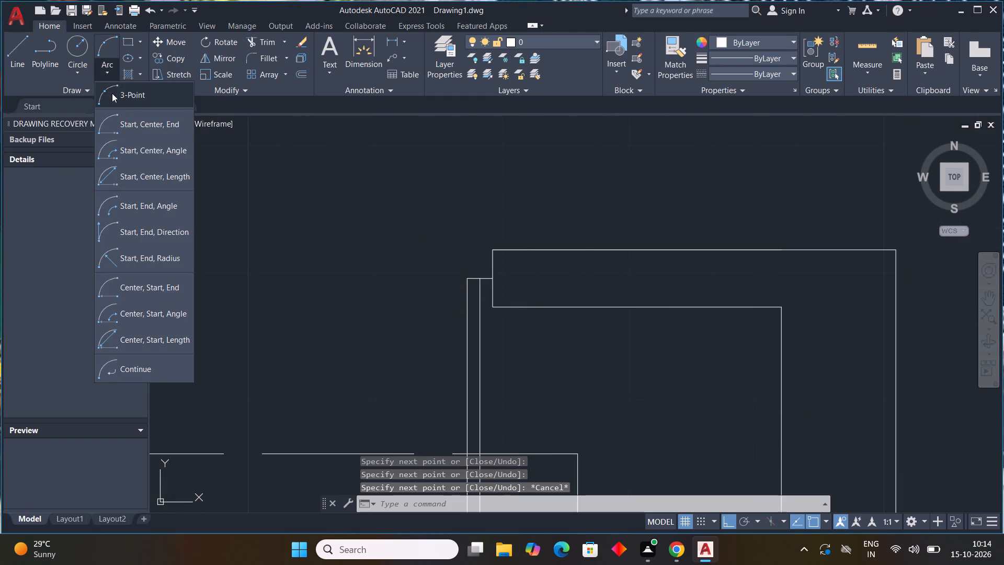
{"action": "scroll", "coordinate": [366, 275], "scroll_direction": "down", "scroll_amount": 3}
{"action": "scroll", "coordinate": [397, 394], "scroll_direction": "up", "scroll_amount": 3}
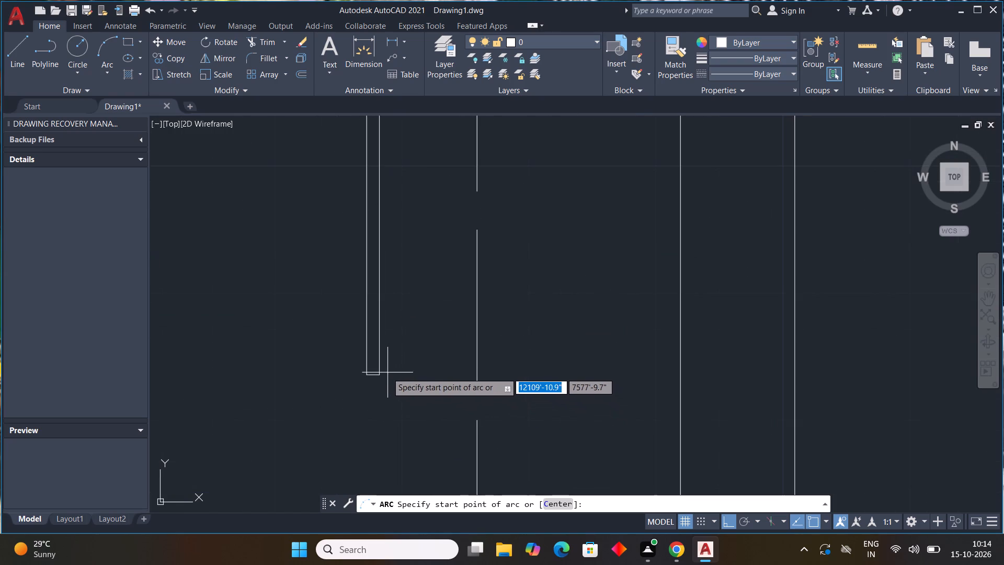
{"action": "left_click", "coordinate": [380, 376]}
{"action": "left_click", "coordinate": [365, 377]}
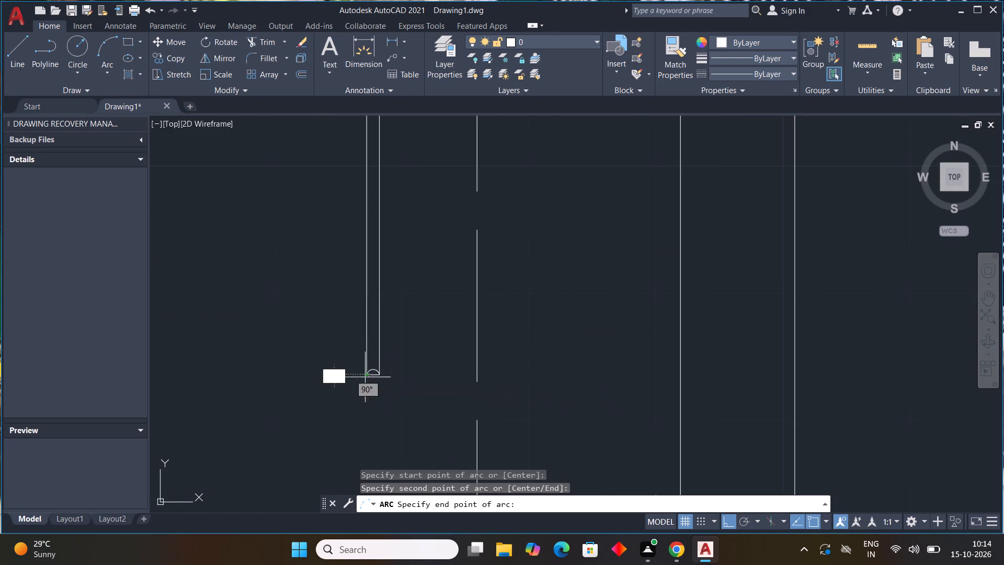
{"action": "middle_click_drag", "start_coordinate": [265, 289], "coordinate": [402, 428]}
{"action": "scroll", "coordinate": [265, 289], "scroll_direction": "down", "scroll_amount": 1}
{"action": "scroll", "coordinate": [393, 434], "scroll_direction": "down", "scroll_amount": 2}
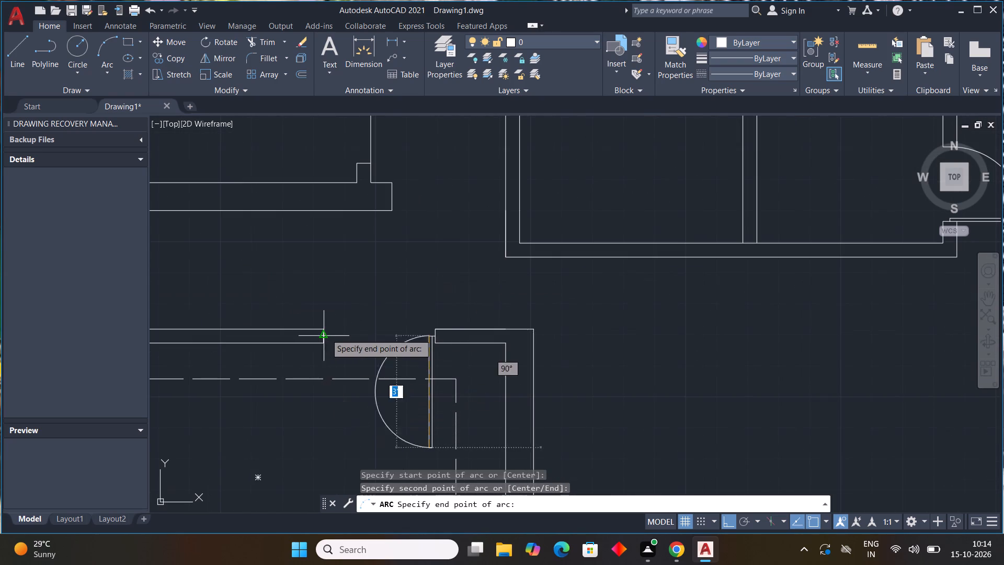
{"action": "left_click", "coordinate": [326, 335]}
Dimension the northwest room's inner width, placing the dimension line inside the room just below the north wall.
{"action": "scroll", "coordinate": [403, 349], "scroll_direction": "down", "scroll_amount": 4}
{"action": "scroll", "coordinate": [503, 386], "scroll_direction": "down", "scroll_amount": 2}
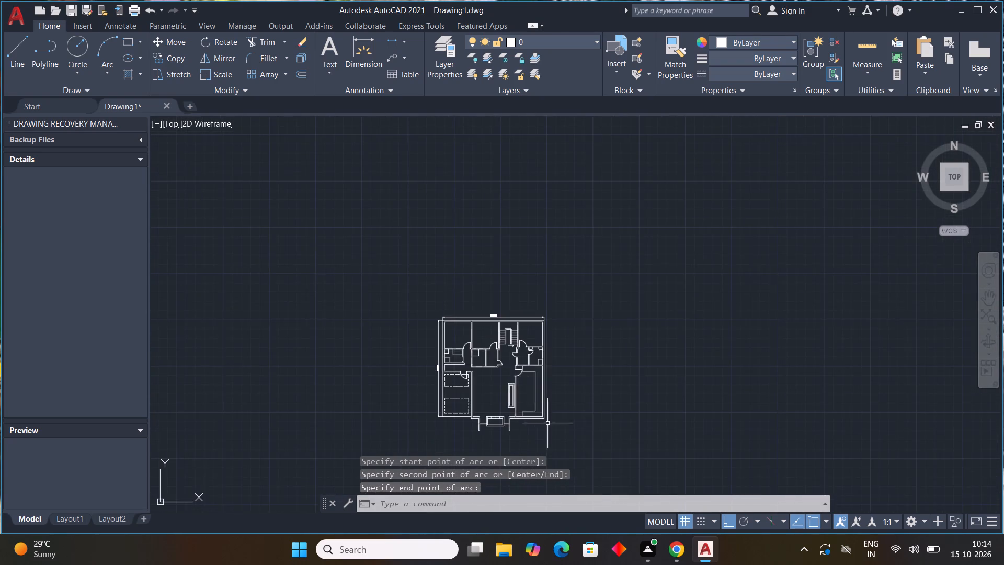
{"action": "scroll", "coordinate": [540, 417], "scroll_direction": "up", "scroll_amount": 2}
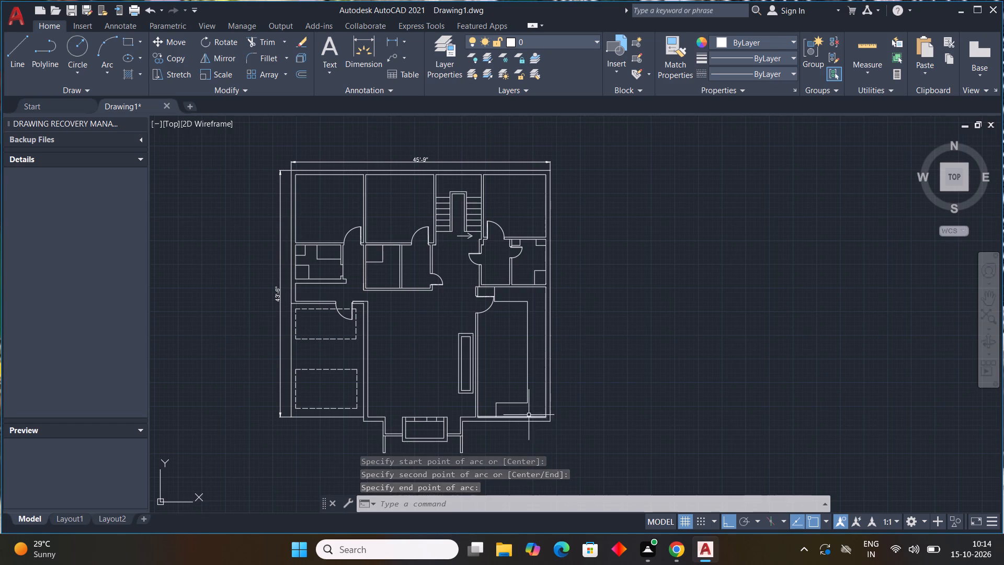
{"action": "scroll", "coordinate": [505, 404], "scroll_direction": "down", "scroll_amount": 1}
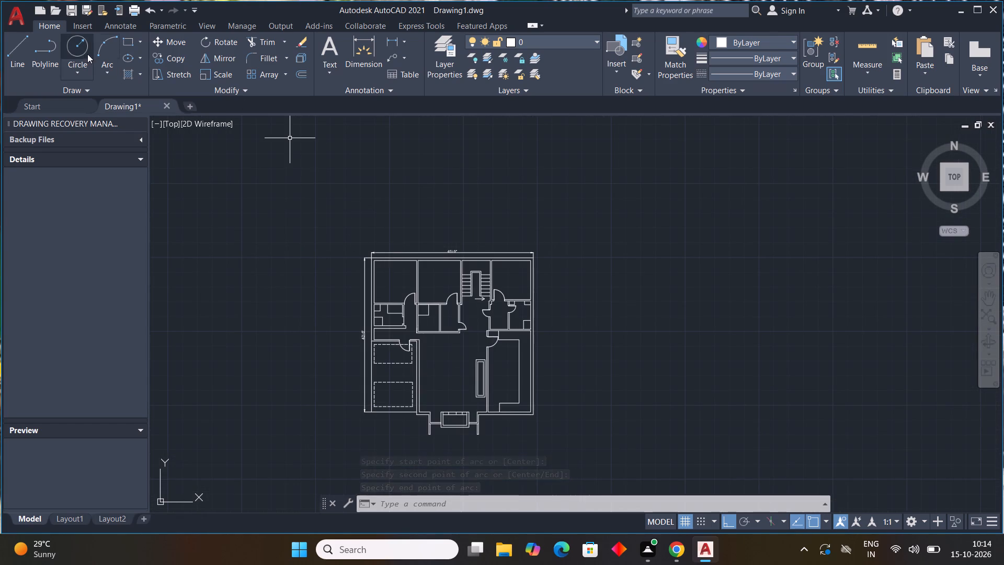
{"action": "left_click", "coordinate": [361, 71]}
{"action": "scroll", "coordinate": [368, 238], "scroll_direction": "up", "scroll_amount": 3}
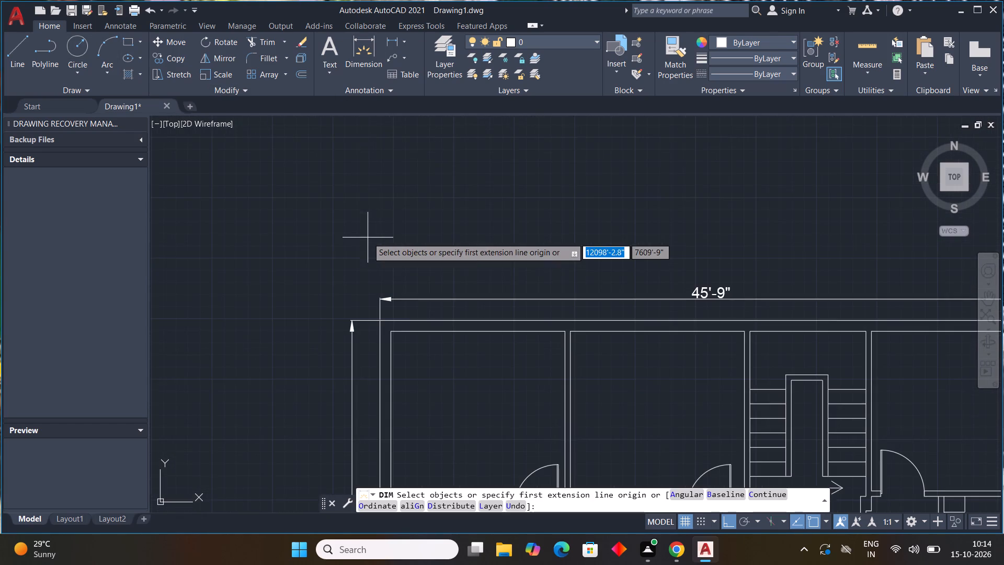
{"action": "middle_click_drag", "start_coordinate": [380, 249], "coordinate": [375, 173]}
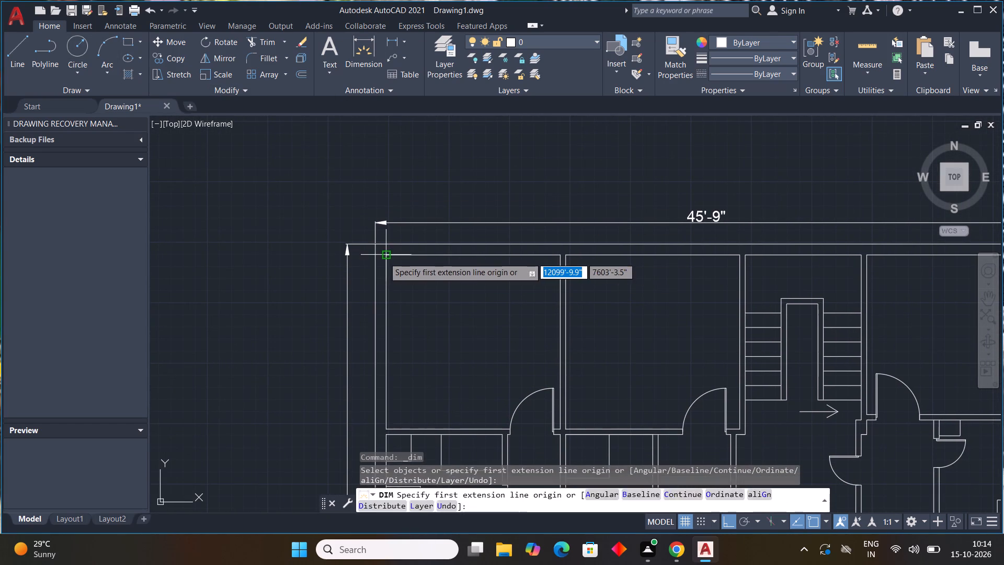
{"action": "left_click", "coordinate": [384, 257]}
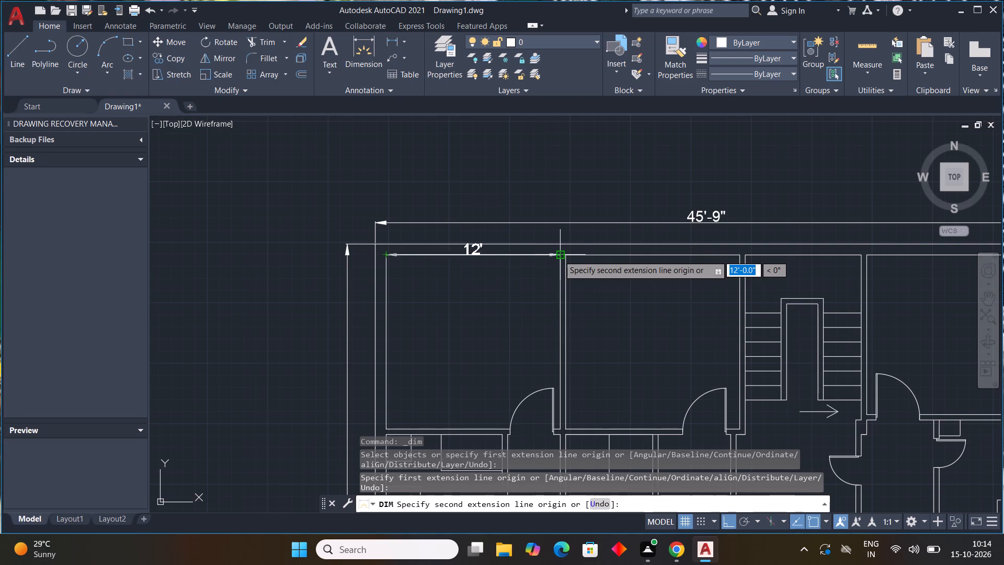
{"action": "left_click", "coordinate": [558, 255]}
{"action": "left_click", "coordinate": [554, 277]}
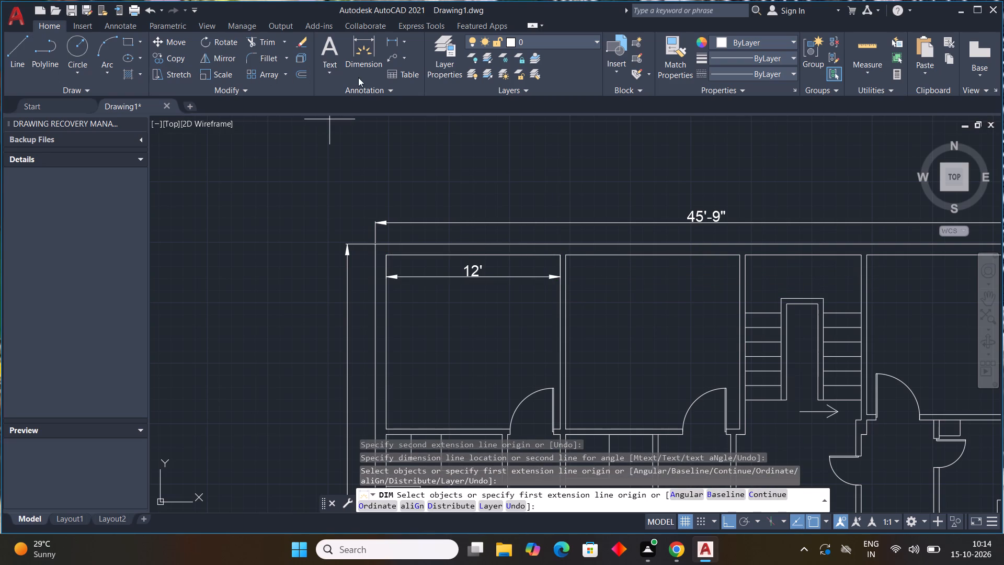
Dimension the northwest room's inner depth, placing the dimension line just inside the west wall.
{"action": "left_click", "coordinate": [357, 74]}
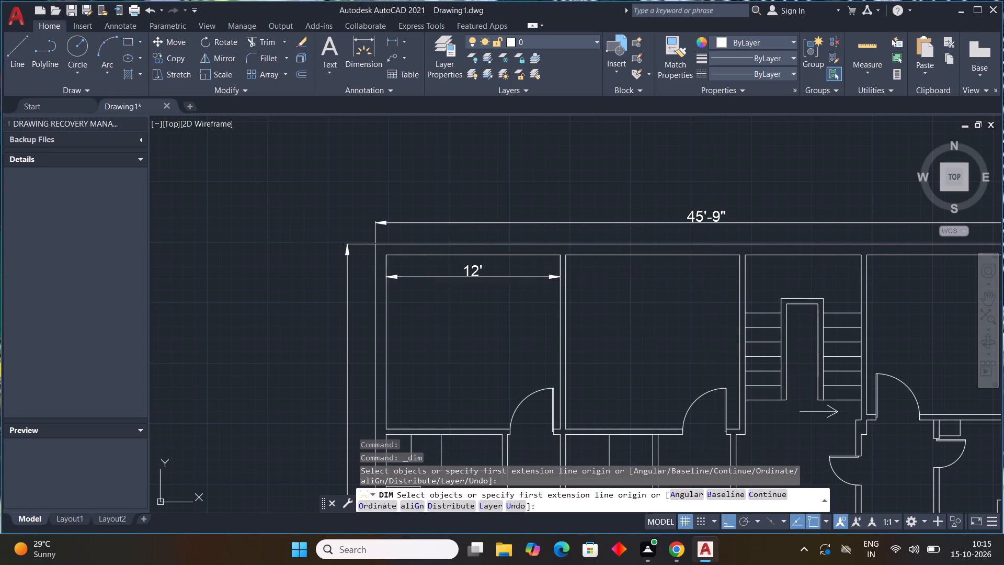
{"action": "left_click", "coordinate": [387, 257]}
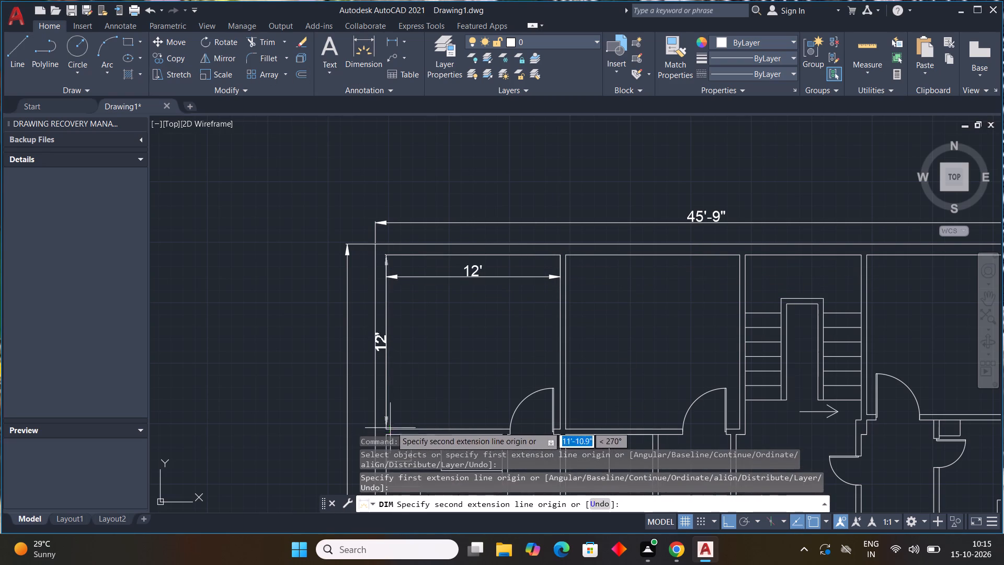
{"action": "middle_click_drag", "start_coordinate": [391, 414], "coordinate": [334, 295]}
{"action": "left_click", "coordinate": [333, 308]}
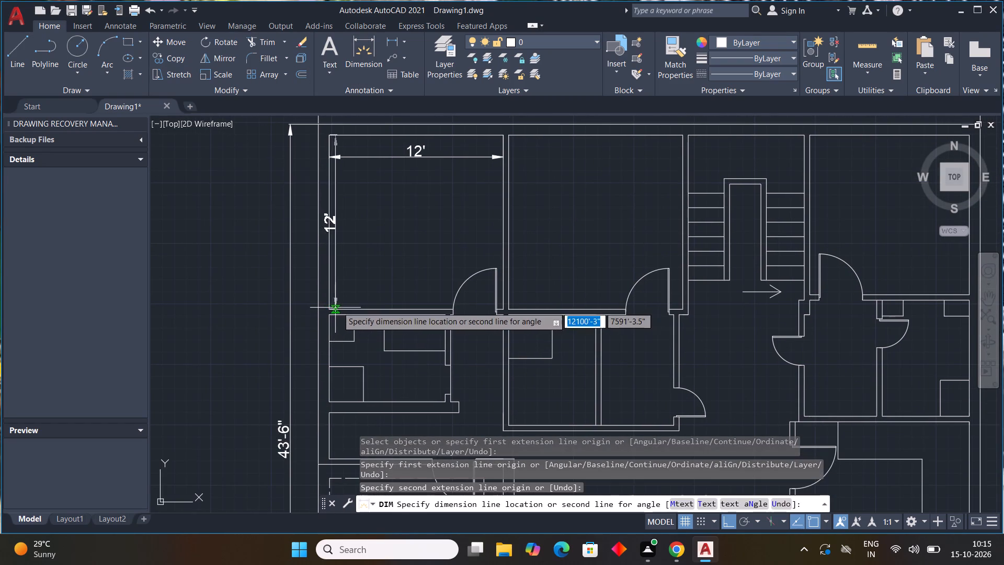
{"action": "left_click", "coordinate": [338, 306]}
Dimension the inner width of the room west of the staircase, placing the line just below its north wall.
{"action": "left_click", "coordinate": [361, 48]}
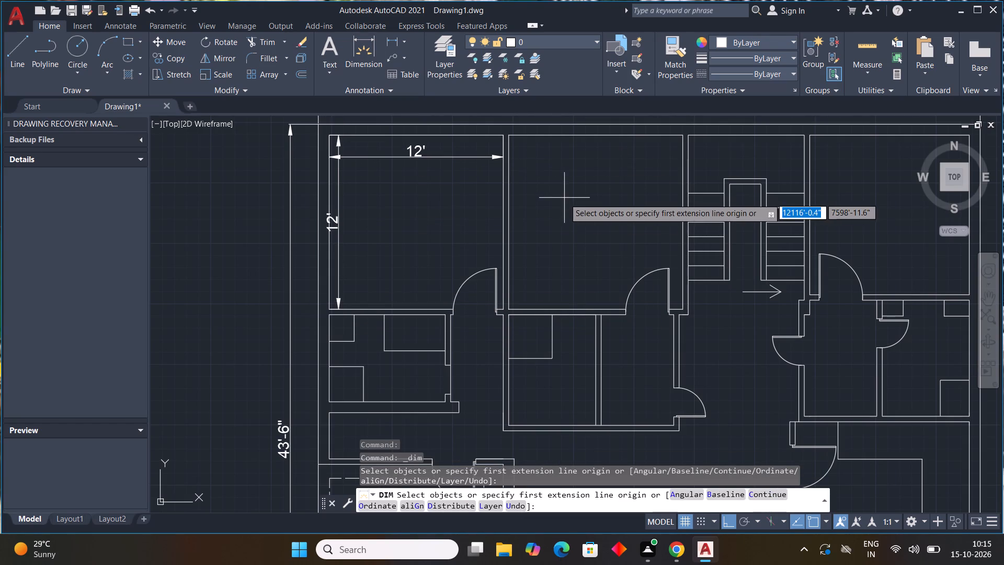
{"action": "middle_click_drag", "start_coordinate": [563, 207], "coordinate": [446, 282]}
{"action": "left_click", "coordinate": [391, 208]}
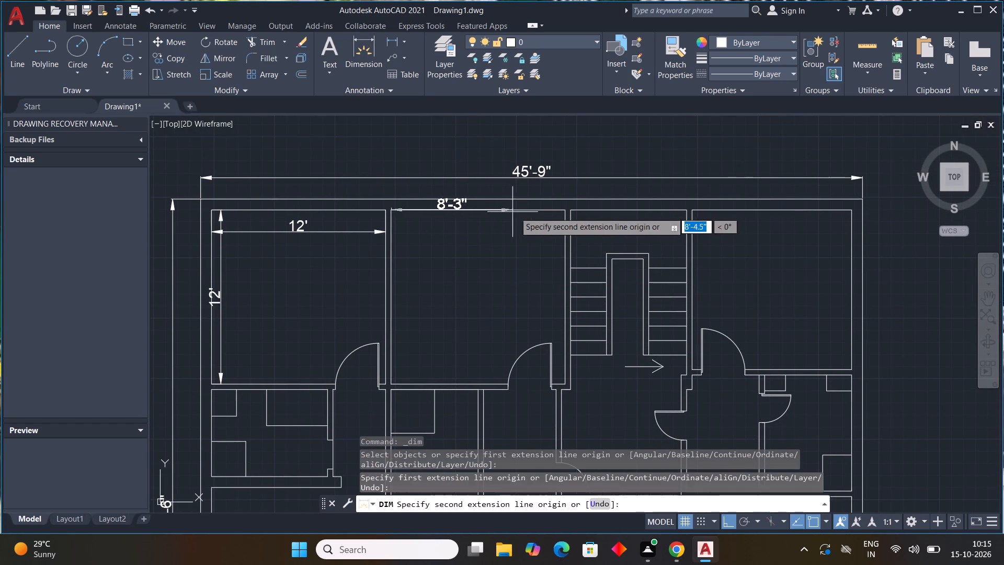
{"action": "left_click_drag", "start_coordinate": [564, 208], "coordinate": [564, 215]}
{"action": "left_click", "coordinate": [559, 227]}
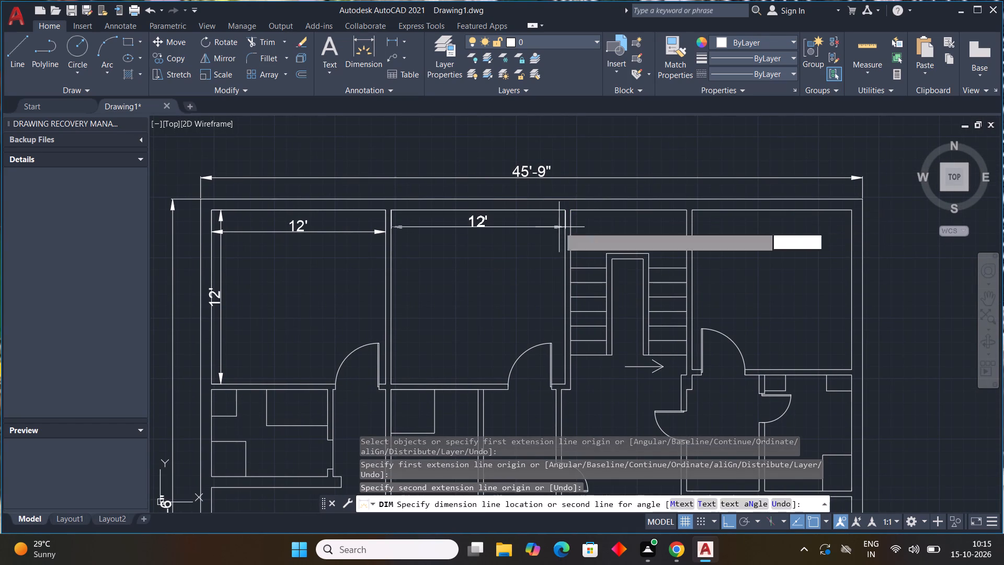
Dimension the inner depth of the room west of the staircase, placing the line just inside its west wall.
{"action": "left_click", "coordinate": [359, 75]}
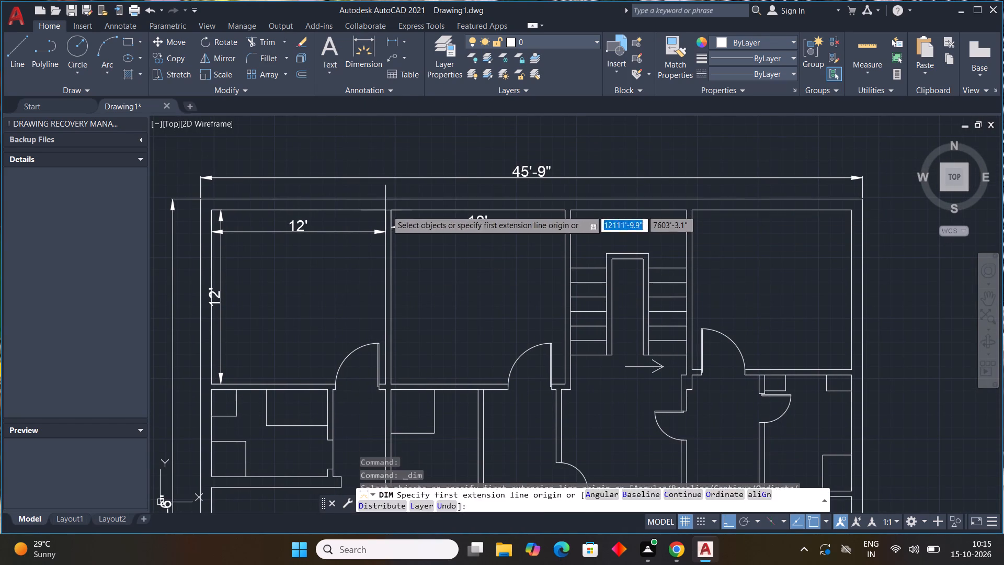
{"action": "left_click_drag", "start_coordinate": [390, 211], "coordinate": [398, 226]}
{"action": "left_click_drag", "start_coordinate": [394, 387], "coordinate": [399, 387]}
{"action": "left_click", "coordinate": [416, 382]}
Dimension the staircase hall's inner width between its side walls, placing the line just below the north wall.
{"action": "left_click", "coordinate": [573, 213]}
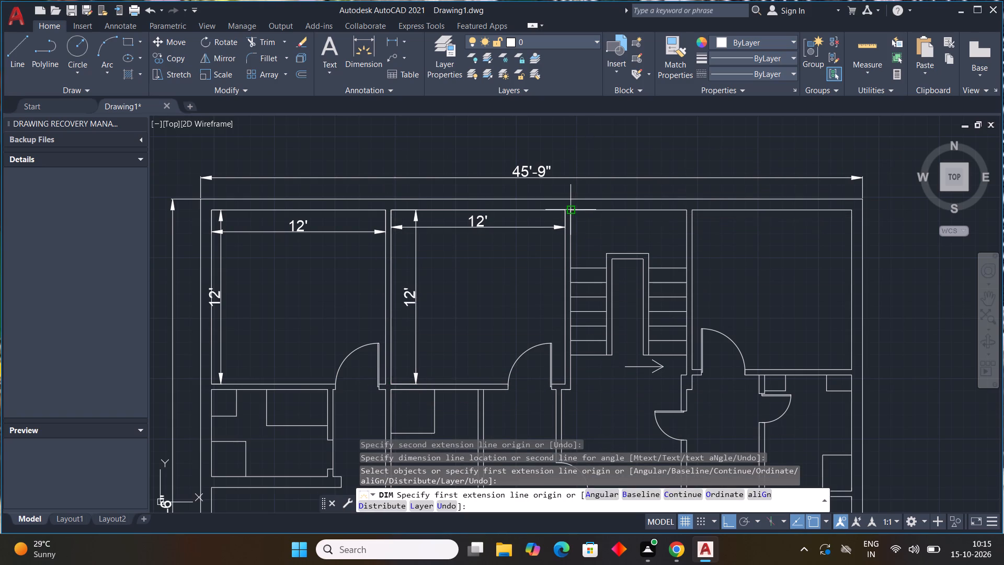
{"action": "left_click", "coordinate": [685, 209]}
{"action": "left_click", "coordinate": [680, 229]}
Dimension the widths of the staircase's west and east flights along their top treads, placing each line just above the tread.
{"action": "scroll", "coordinate": [589, 278], "scroll_direction": "up", "scroll_amount": 3}
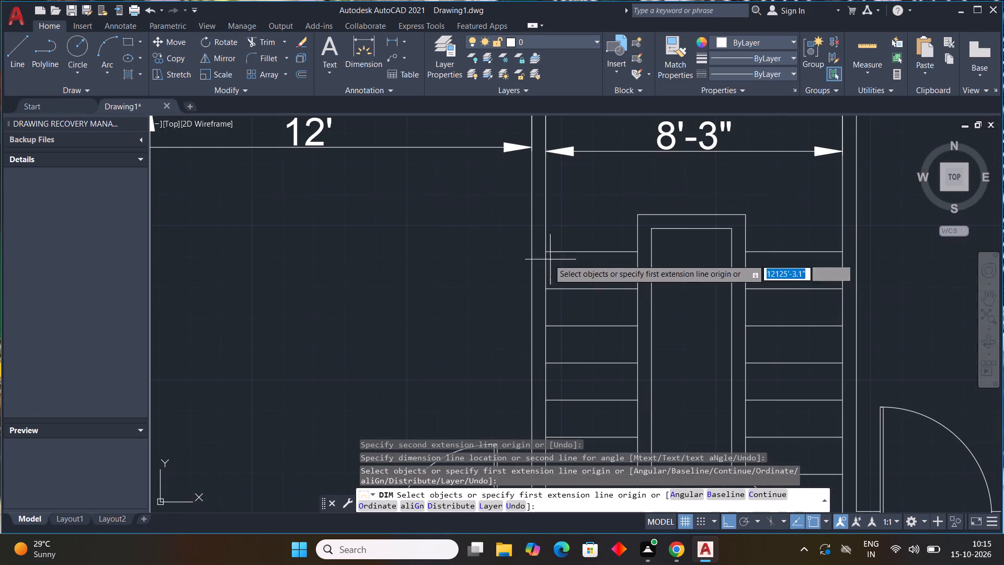
{"action": "left_click", "coordinate": [544, 251]}
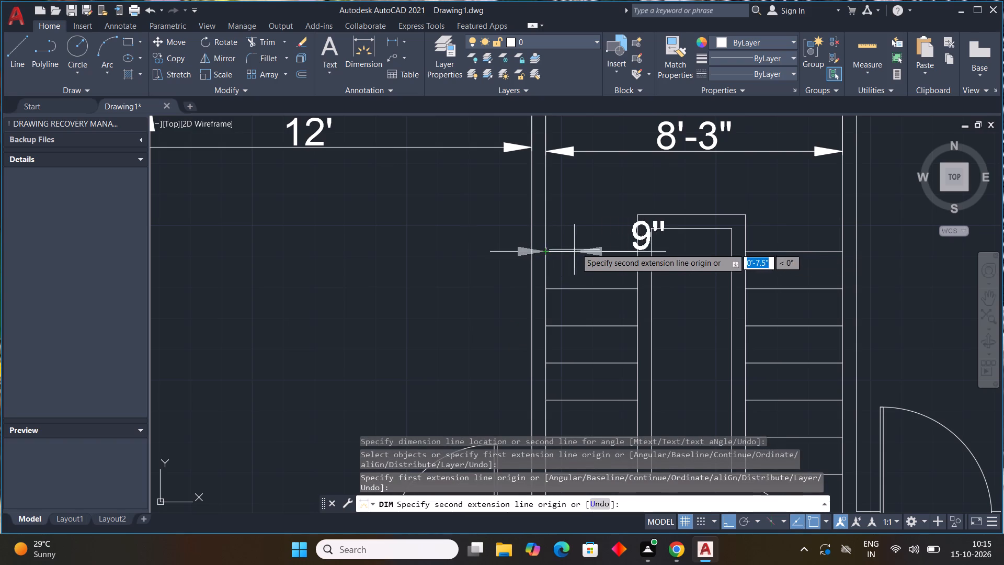
{"action": "left_click", "coordinate": [637, 251]}
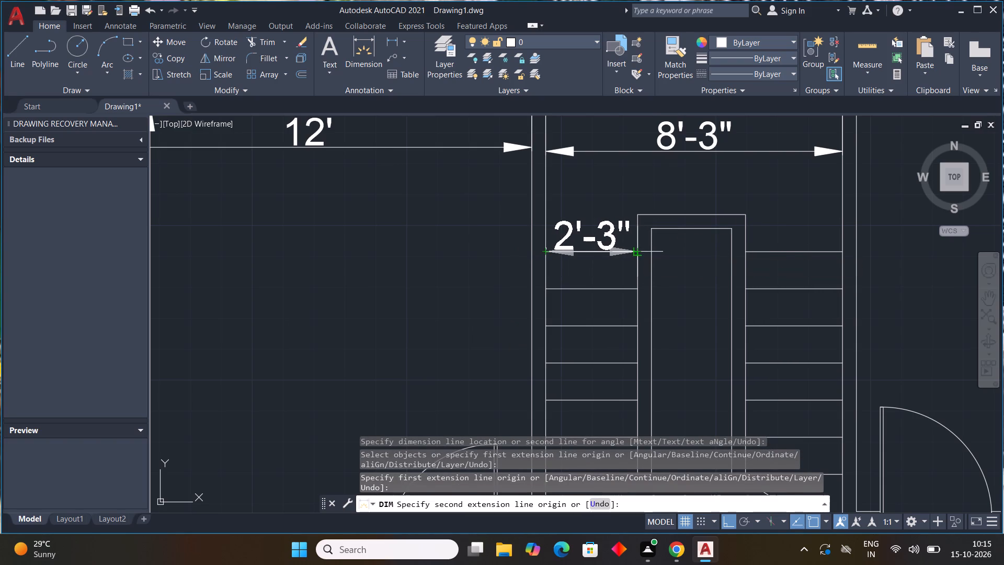
{"action": "left_click", "coordinate": [740, 240]}
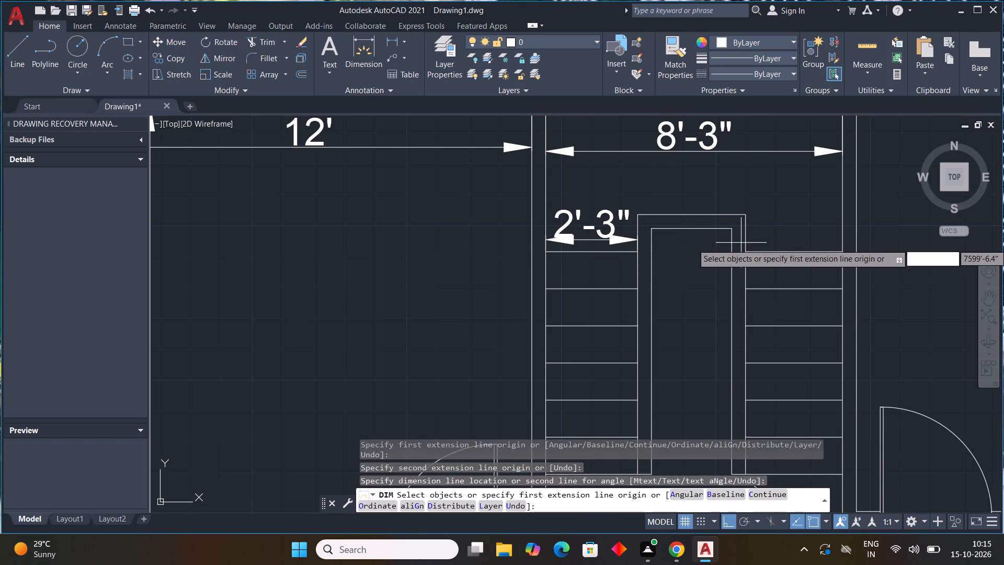
{"action": "left_click", "coordinate": [747, 252]}
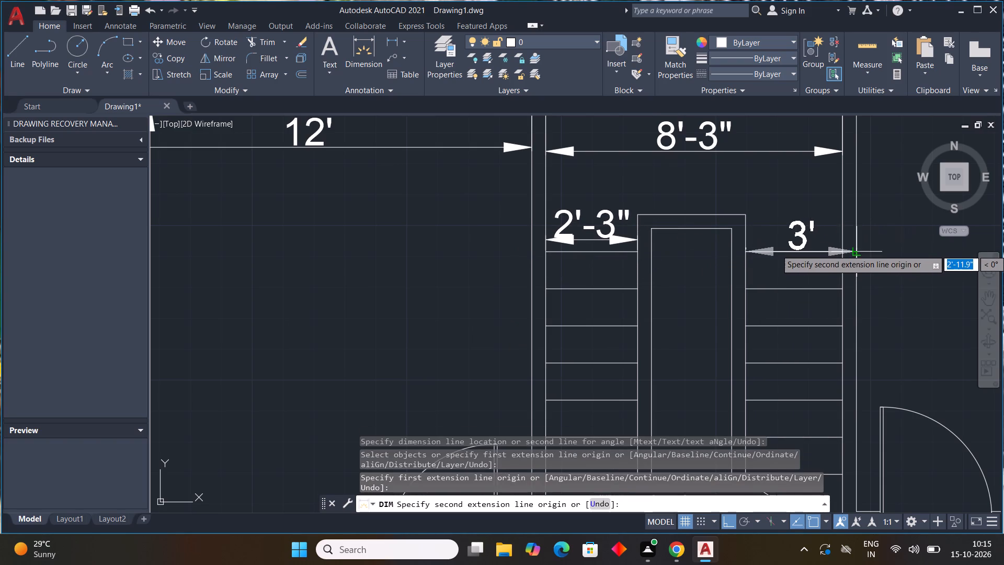
{"action": "left_click", "coordinate": [842, 255]}
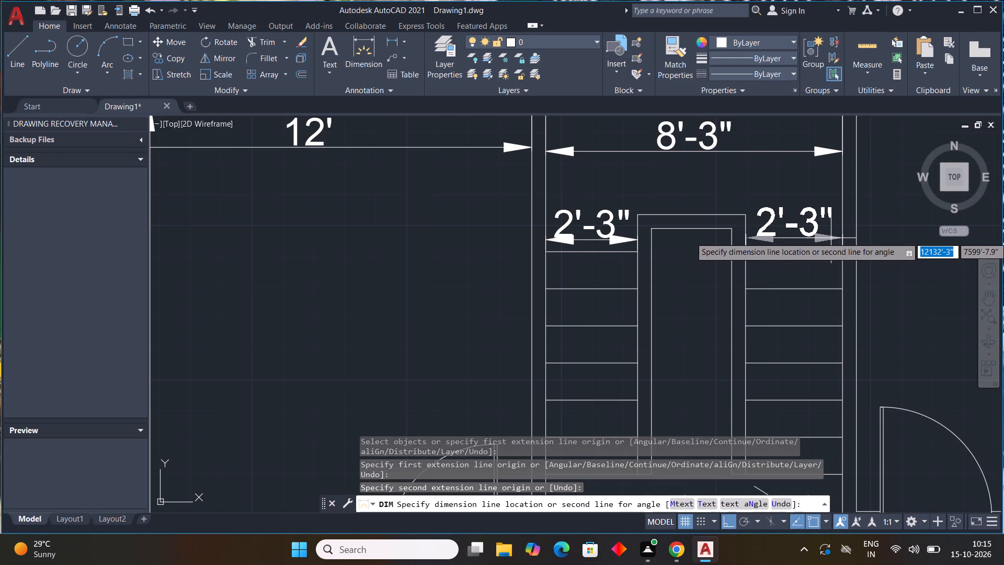
{"action": "left_click", "coordinate": [830, 237]}
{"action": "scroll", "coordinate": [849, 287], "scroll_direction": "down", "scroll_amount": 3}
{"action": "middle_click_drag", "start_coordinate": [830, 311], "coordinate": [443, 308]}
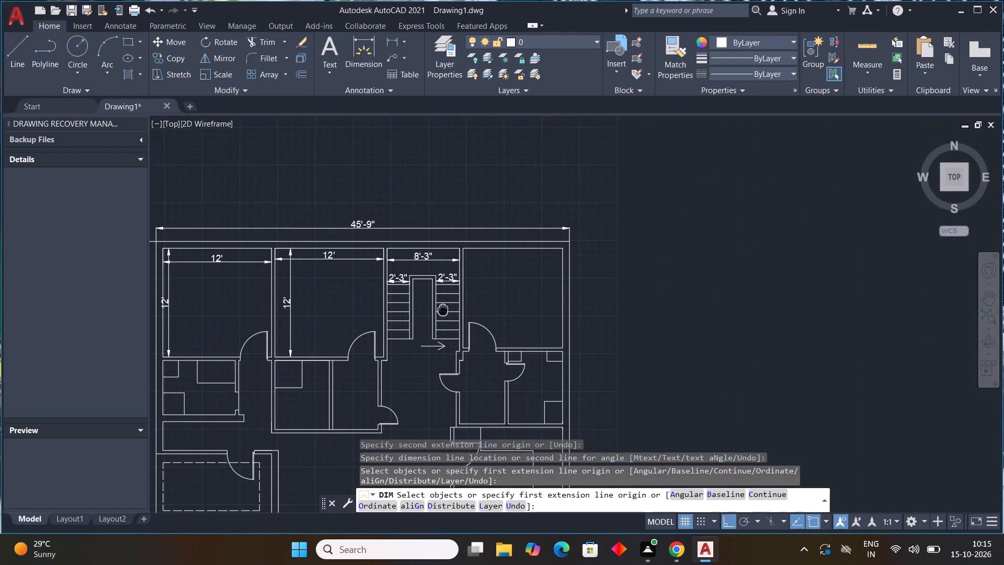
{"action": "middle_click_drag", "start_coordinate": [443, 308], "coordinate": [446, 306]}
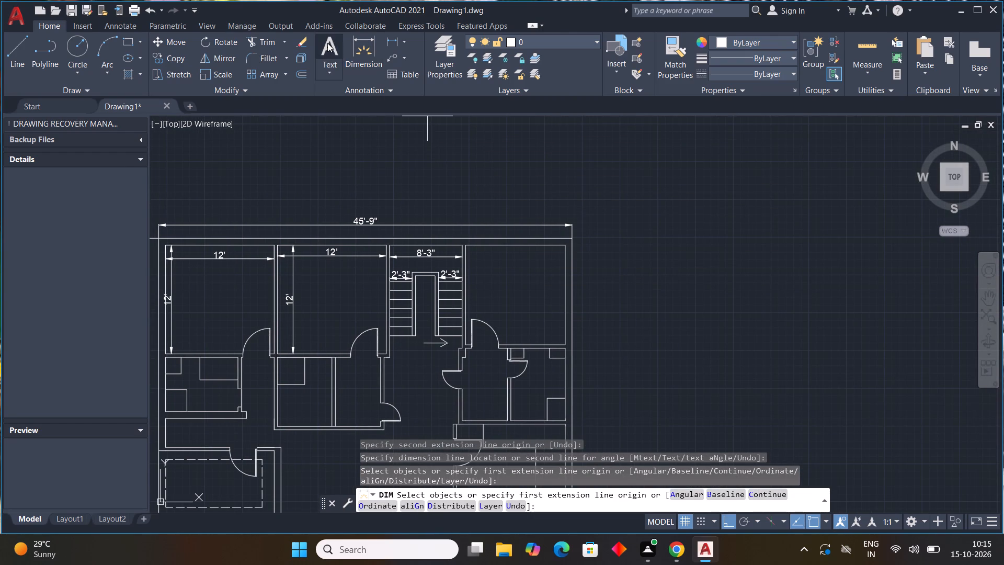
Dimension the inner width of the room east of the staircase, placing the line just below its north wall.
{"action": "left_click", "coordinate": [358, 59]}
{"action": "scroll", "coordinate": [504, 261], "scroll_direction": "up", "scroll_amount": 3}
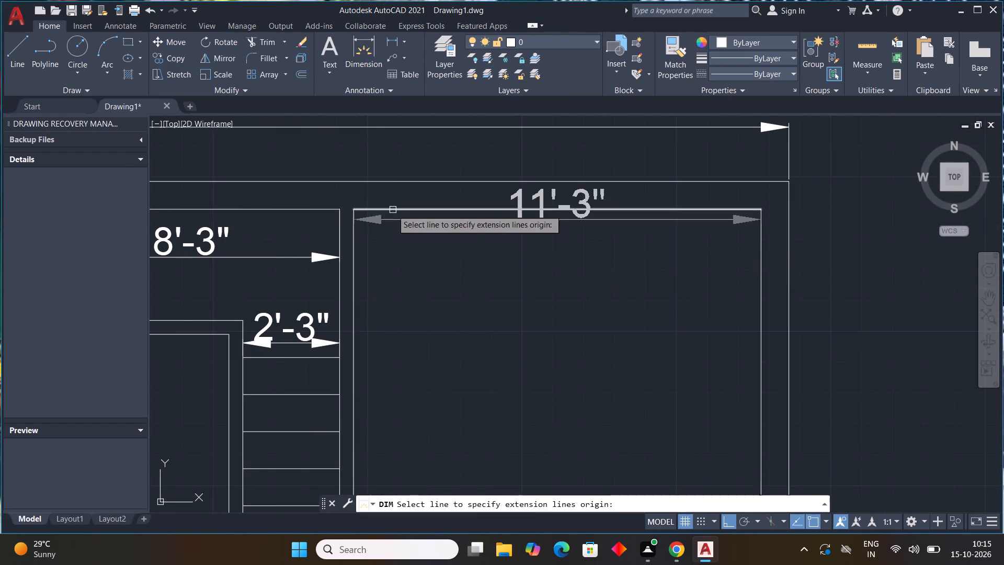
{"action": "left_click", "coordinate": [354, 210]}
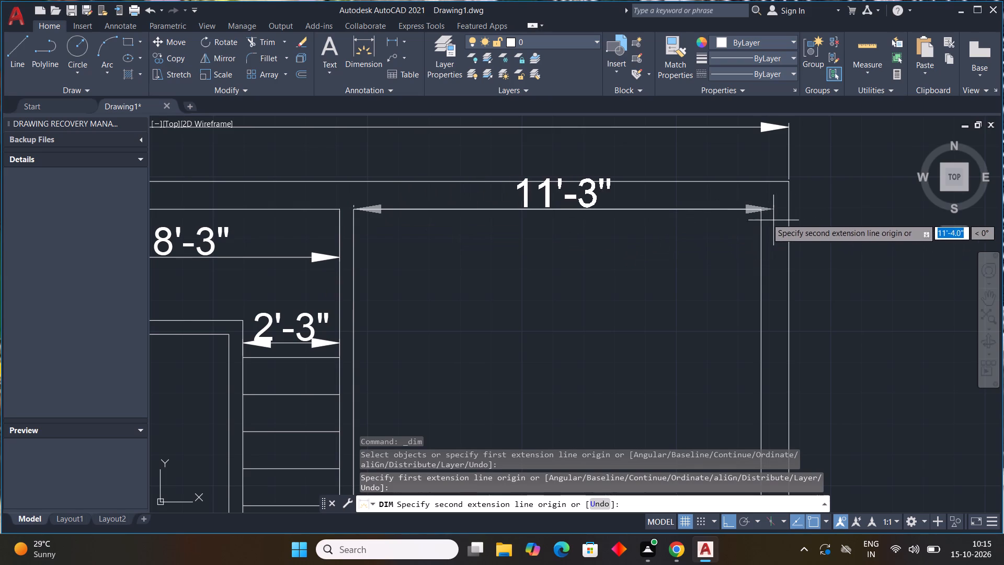
{"action": "left_click", "coordinate": [758, 211]}
{"action": "left_click", "coordinate": [753, 242]}
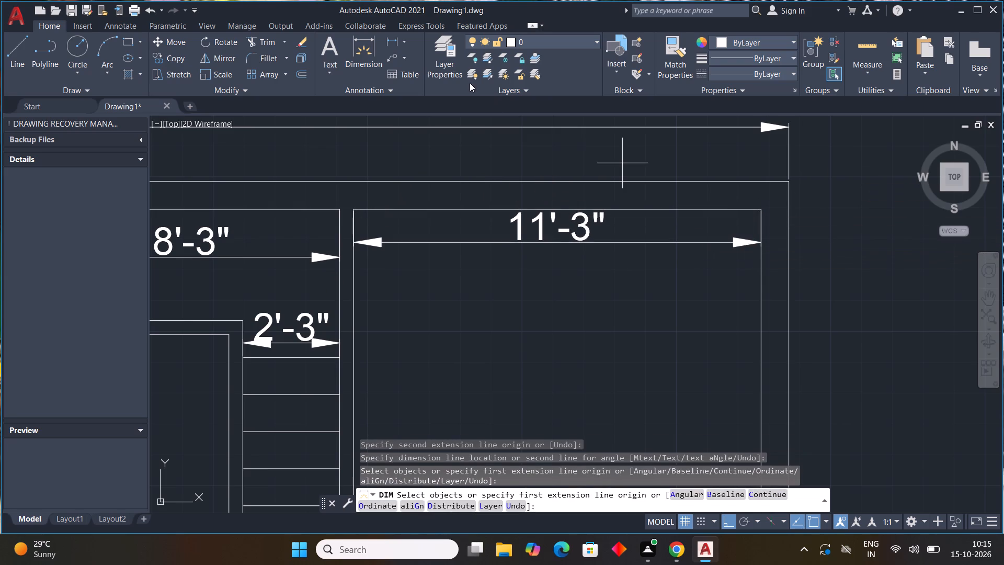
Dimension the inner depth of the room east of the staircase, placing the line just inside its east wall.
{"action": "left_click", "coordinate": [356, 67]}
{"action": "scroll", "coordinate": [561, 259], "scroll_direction": "down", "scroll_amount": 3}
{"action": "scroll", "coordinate": [608, 278], "scroll_direction": "up", "scroll_amount": 3}
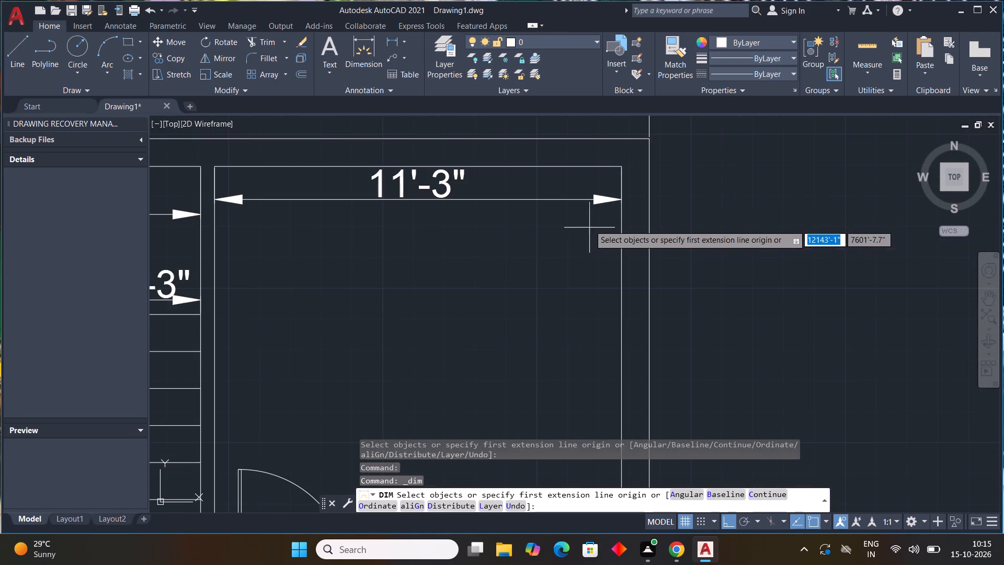
{"action": "left_click", "coordinate": [621, 168]}
{"action": "scroll", "coordinate": [623, 296], "scroll_direction": "down", "scroll_amount": 2}
{"action": "middle_click_drag", "start_coordinate": [624, 310], "coordinate": [615, 281]}
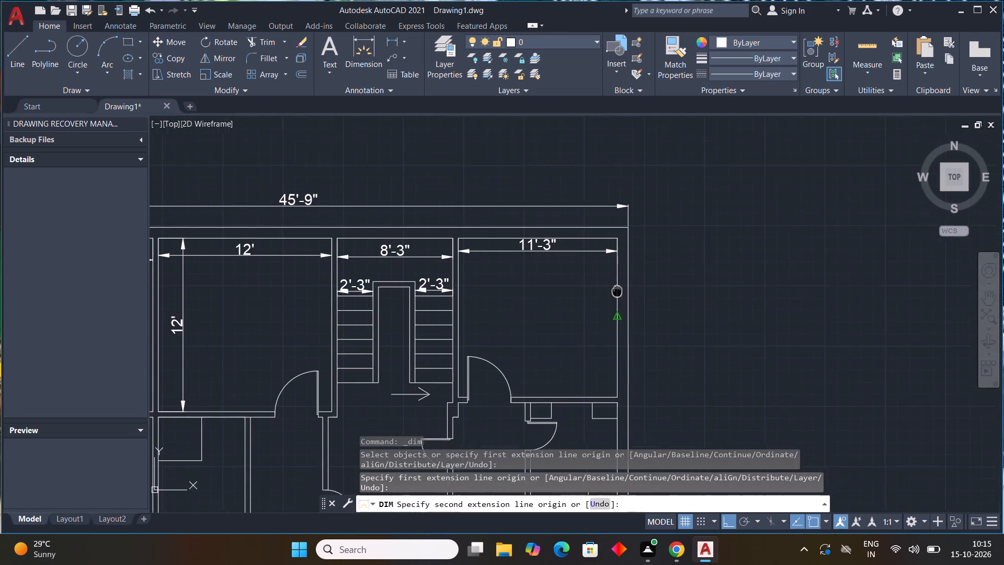
{"action": "middle_click_drag", "start_coordinate": [615, 281], "coordinate": [588, 180]}
{"action": "left_click_drag", "start_coordinate": [587, 277], "coordinate": [581, 272]}
{"action": "left_click", "coordinate": [570, 267]}
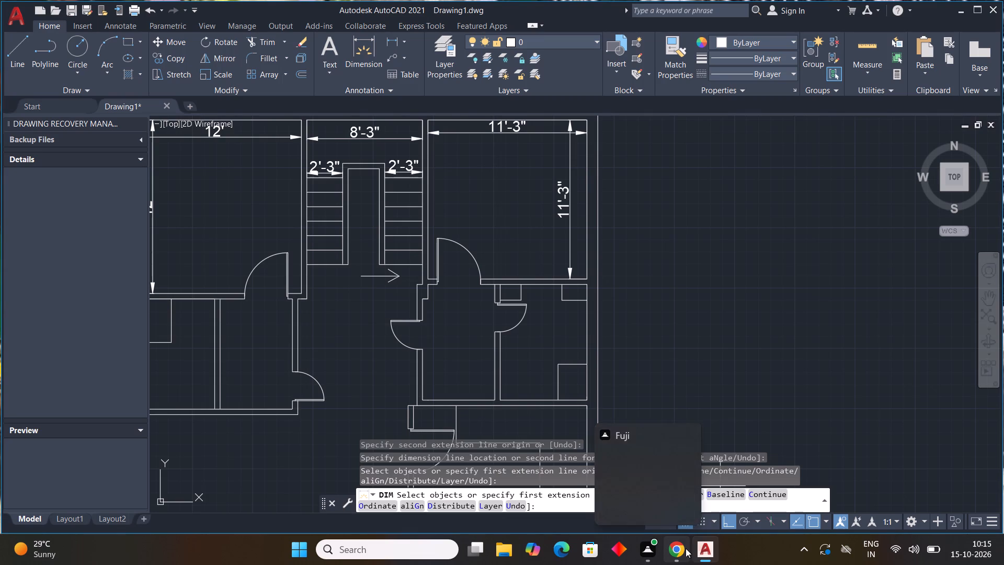
Dimension the depth and width of the small fixture room south of the northeast room, with lines just inside its east and south walls.
{"action": "left_click_drag", "start_coordinate": [704, 499], "coordinate": [704, 493]}
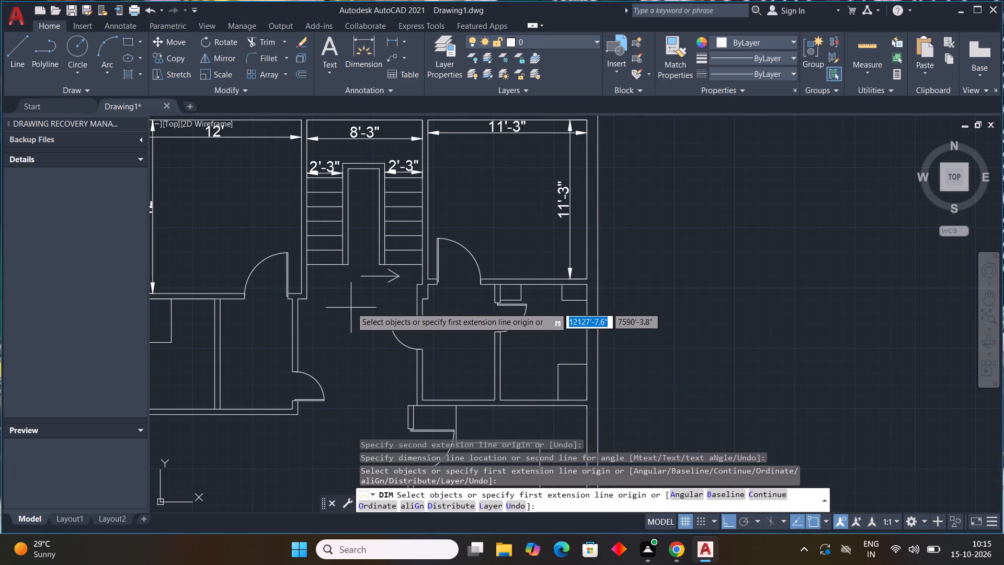
{"action": "scroll", "coordinate": [440, 282], "scroll_direction": "up", "scroll_amount": 3}
{"action": "scroll", "coordinate": [441, 297], "scroll_direction": "down", "scroll_amount": 4}
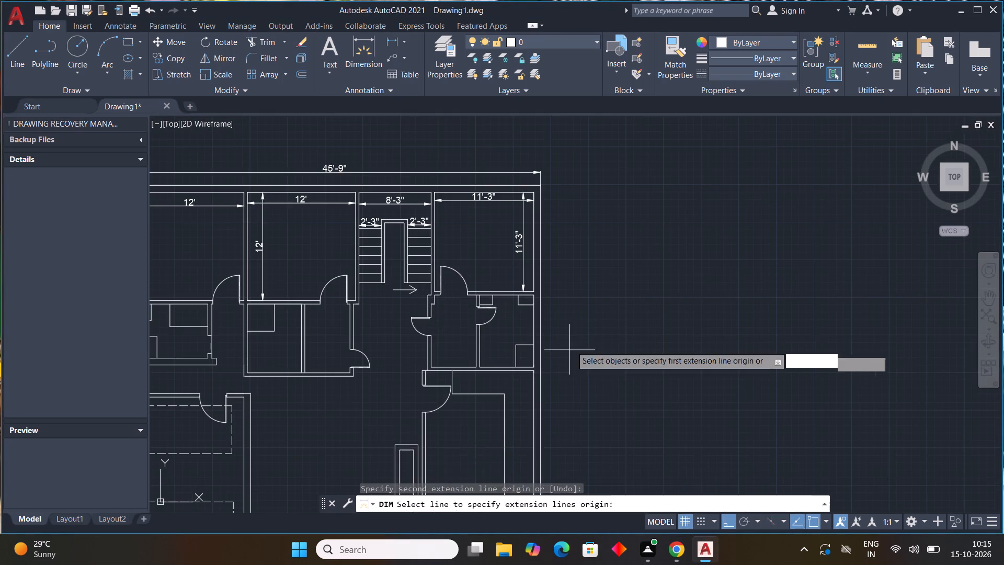
{"action": "scroll", "coordinate": [528, 301], "scroll_direction": "up", "scroll_amount": 3}
{"action": "left_click", "coordinate": [542, 277]}
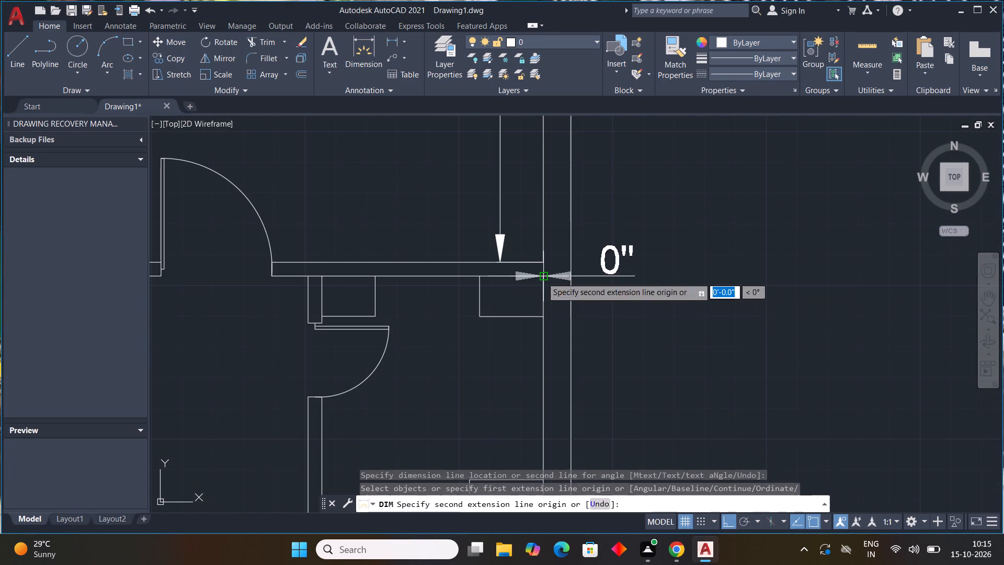
{"action": "scroll", "coordinate": [554, 372], "scroll_direction": "down", "scroll_amount": 1}
{"action": "middle_click_drag", "start_coordinate": [552, 374], "coordinate": [517, 208]}
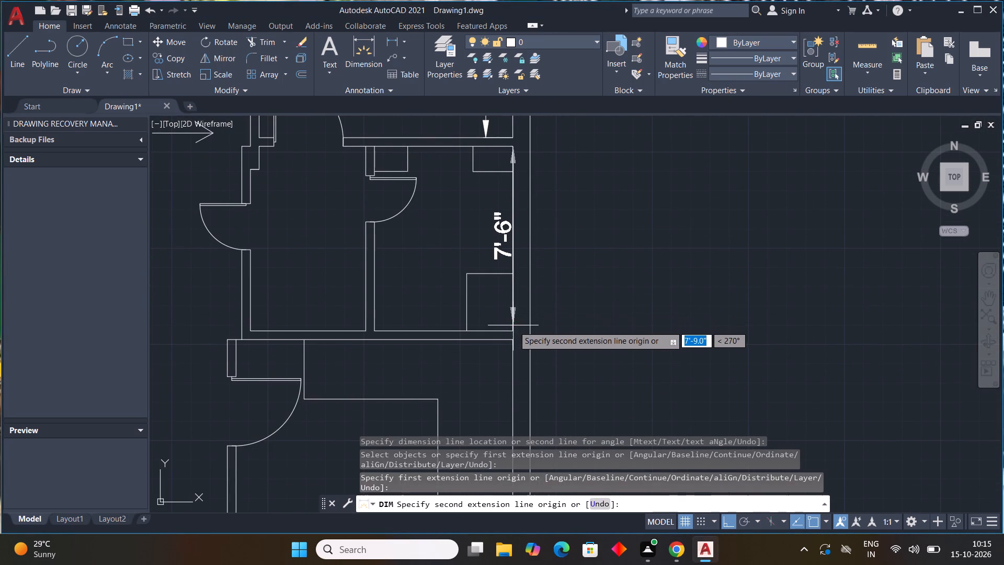
{"action": "left_click", "coordinate": [515, 333]}
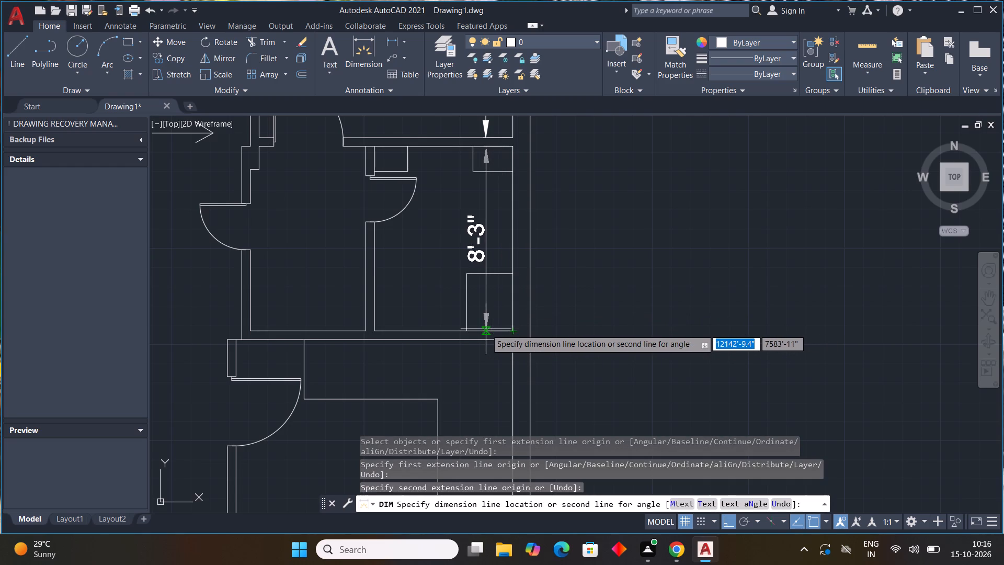
{"action": "left_click", "coordinate": [486, 329]}
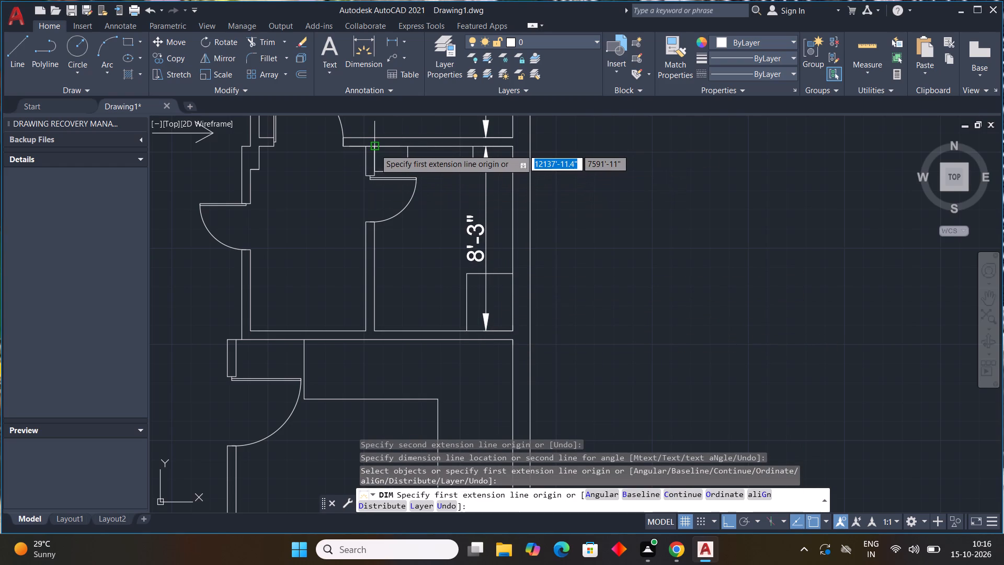
{"action": "left_click", "coordinate": [378, 330]}
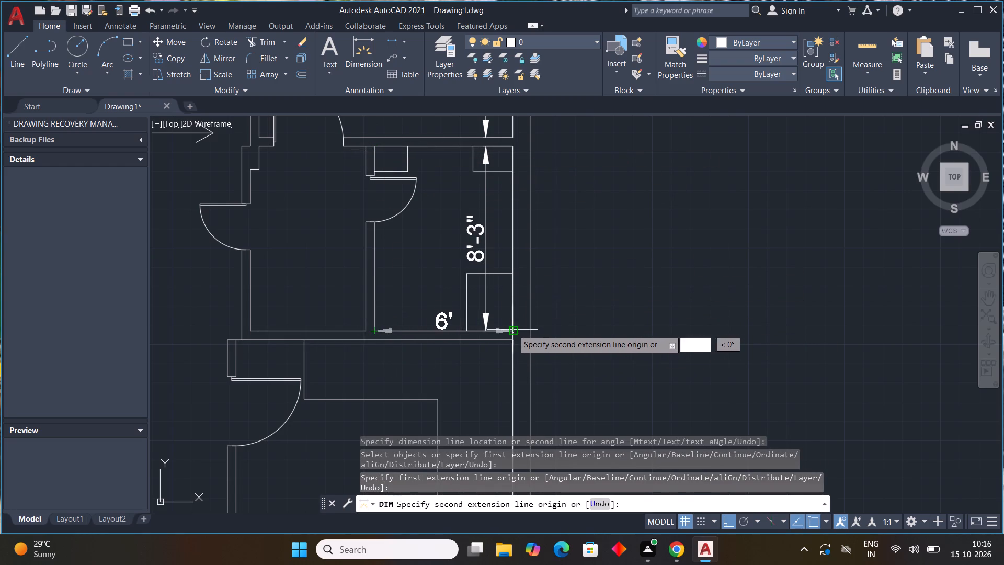
{"action": "left_click", "coordinate": [511, 331]}
{"action": "left_click", "coordinate": [505, 318]}
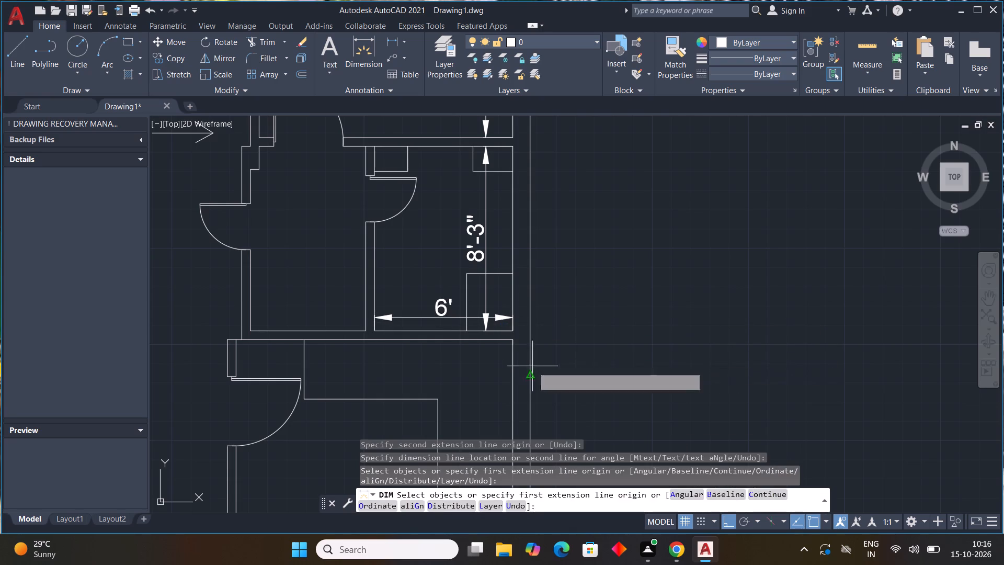
Dimension the depth and width of the adjoining small room to the west, with lines just inside its east and south walls.
{"action": "scroll", "coordinate": [522, 372], "scroll_direction": "down", "scroll_amount": 2}
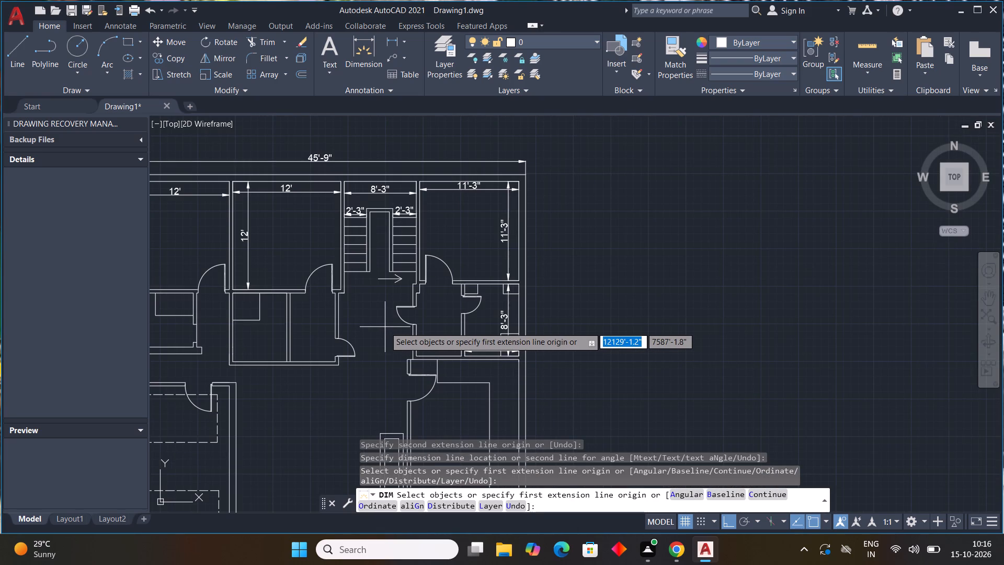
{"action": "middle_click_drag", "start_coordinate": [397, 341], "coordinate": [439, 341]}
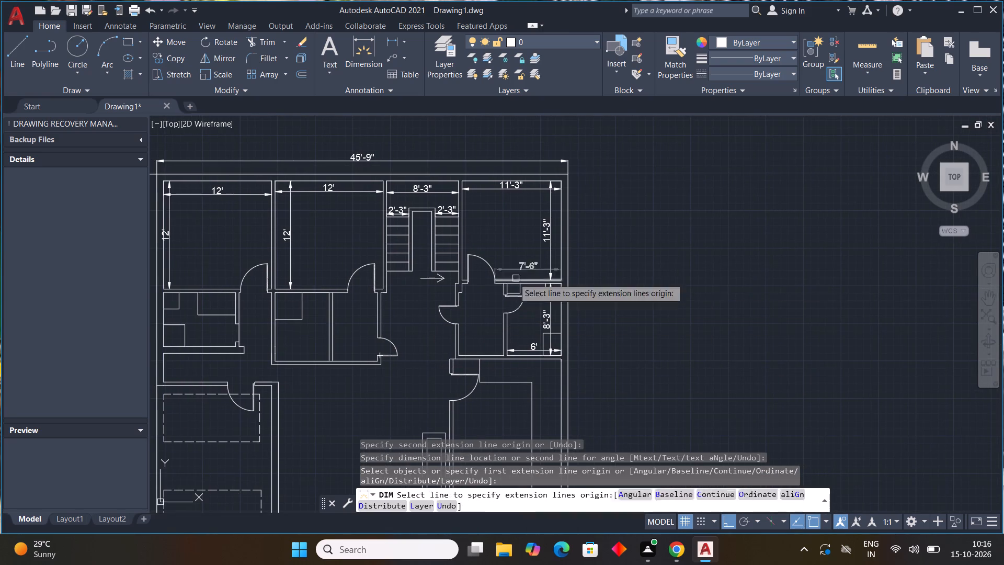
{"action": "scroll", "coordinate": [490, 280], "scroll_direction": "up", "scroll_amount": 3}
{"action": "left_click", "coordinate": [534, 289]}
{"action": "middle_click_drag", "start_coordinate": [516, 385], "coordinate": [413, 140]}
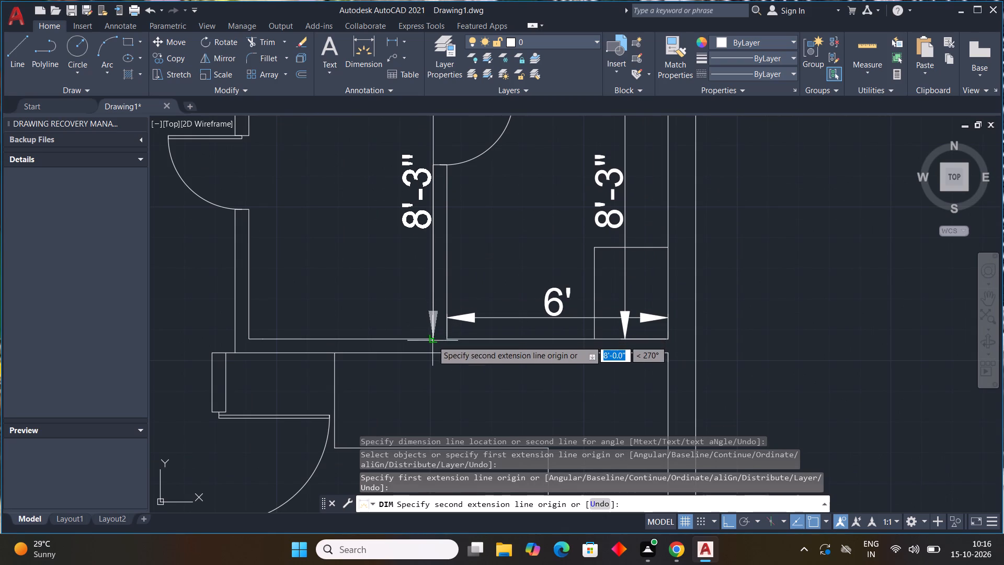
{"action": "left_click", "coordinate": [432, 341]}
{"action": "left_click", "coordinate": [396, 337]}
{"action": "scroll", "coordinate": [413, 335], "scroll_direction": "down", "scroll_amount": 1}
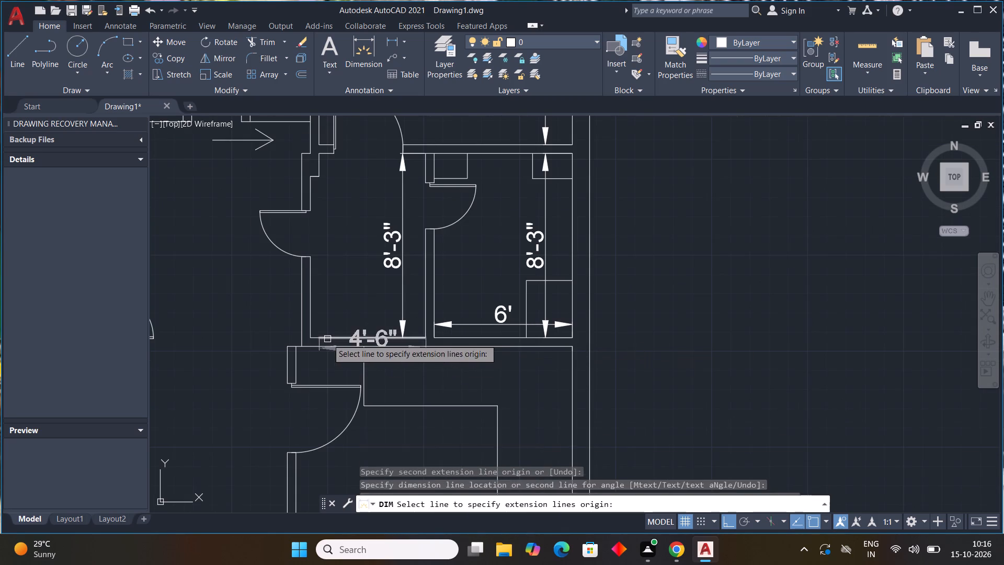
{"action": "left_click", "coordinate": [312, 338]}
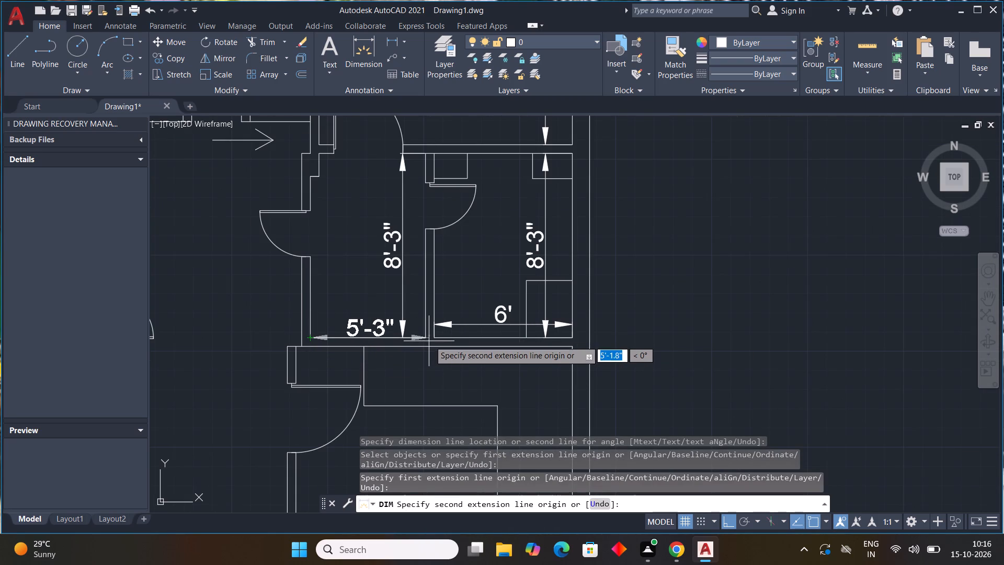
{"action": "left_click", "coordinate": [424, 336]}
{"action": "left_click", "coordinate": [418, 326]}
Dimension the inner depth of the southeast room, placing the line between its east wall and the counter outline.
{"action": "scroll", "coordinate": [477, 382], "scroll_direction": "down", "scroll_amount": 1}
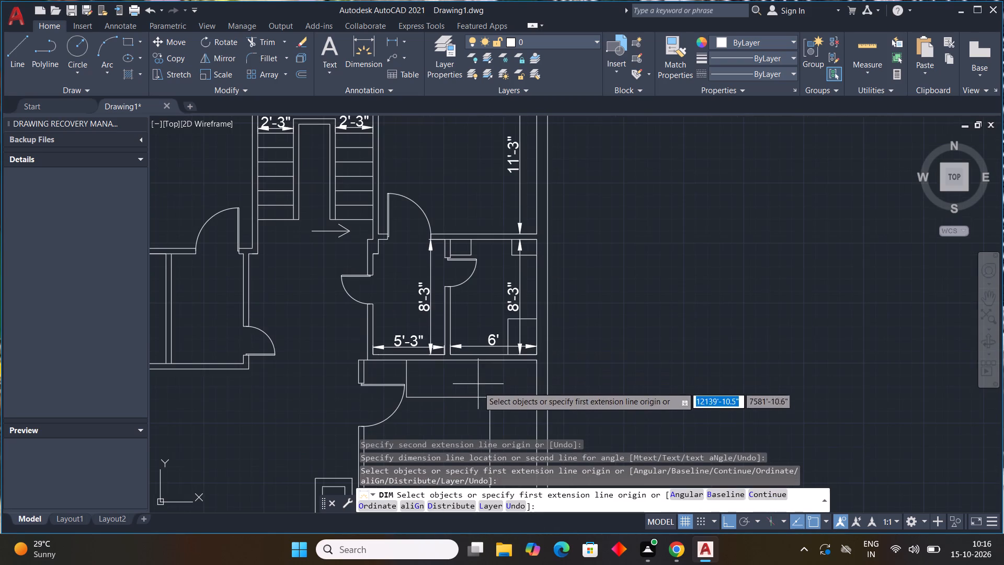
{"action": "middle_click_drag", "start_coordinate": [488, 406], "coordinate": [402, 253]}
{"action": "scroll", "coordinate": [406, 253], "scroll_direction": "down", "scroll_amount": 2}
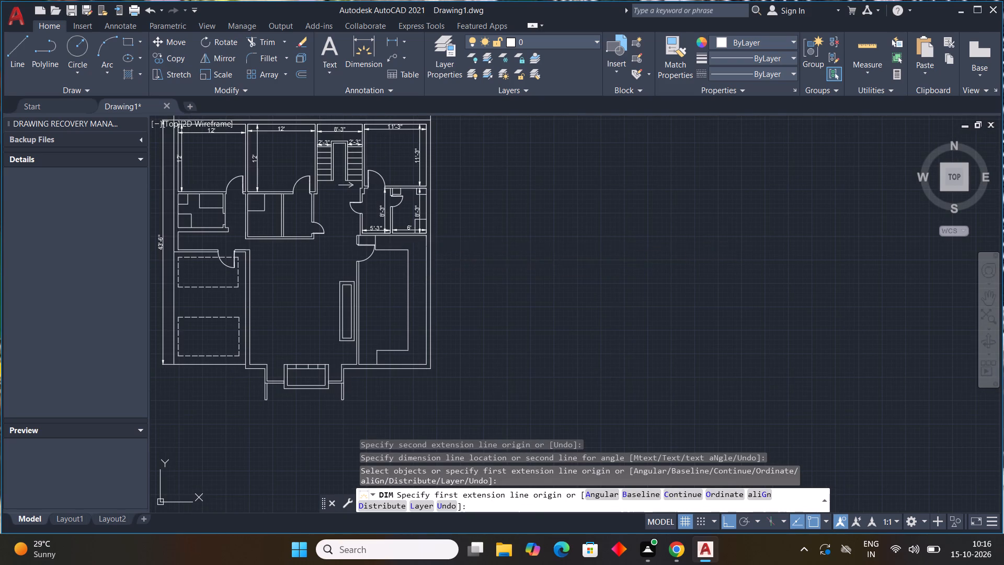
{"action": "scroll", "coordinate": [425, 234], "scroll_direction": "up", "scroll_amount": 4}
{"action": "left_click", "coordinate": [429, 238]}
{"action": "scroll", "coordinate": [454, 345], "scroll_direction": "down", "scroll_amount": 3}
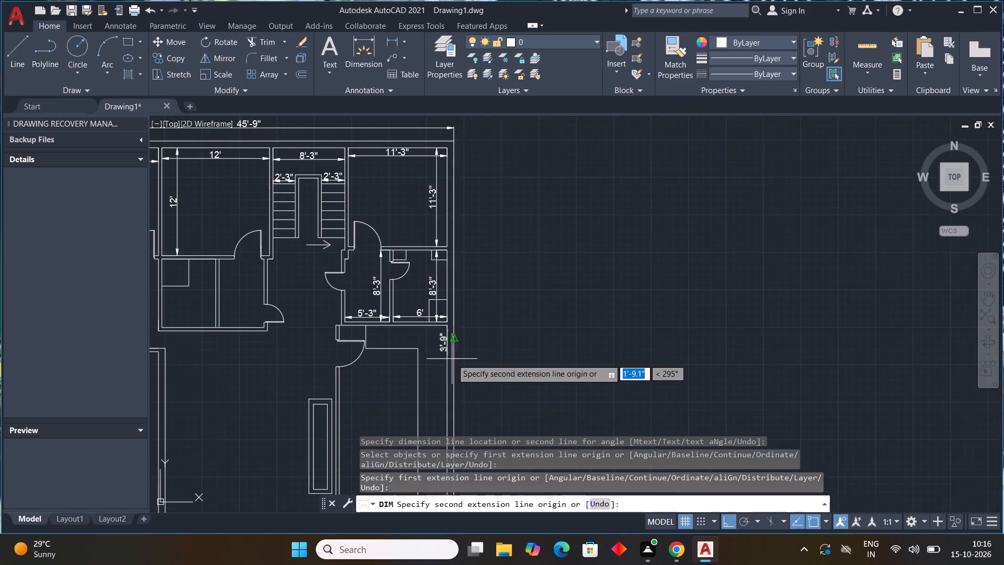
{"action": "scroll", "coordinate": [451, 359], "scroll_direction": "down", "scroll_amount": 1}
{"action": "middle_click_drag", "start_coordinate": [450, 357], "coordinate": [473, 259]}
{"action": "scroll", "coordinate": [469, 367], "scroll_direction": "up", "scroll_amount": 3}
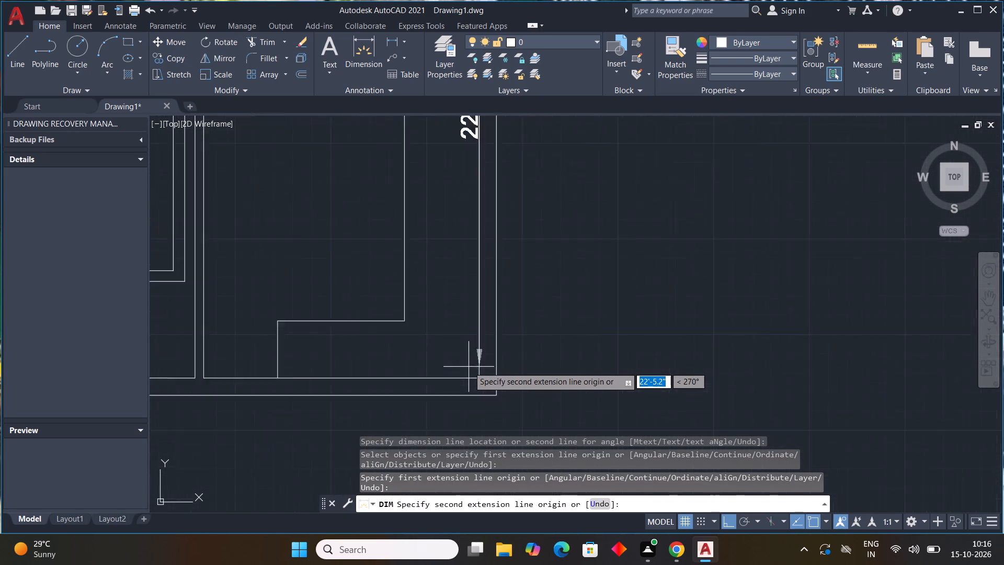
{"action": "scroll", "coordinate": [469, 367], "scroll_direction": "up", "scroll_amount": 1}
{"action": "left_click_drag", "start_coordinate": [481, 385], "coordinate": [464, 382]}
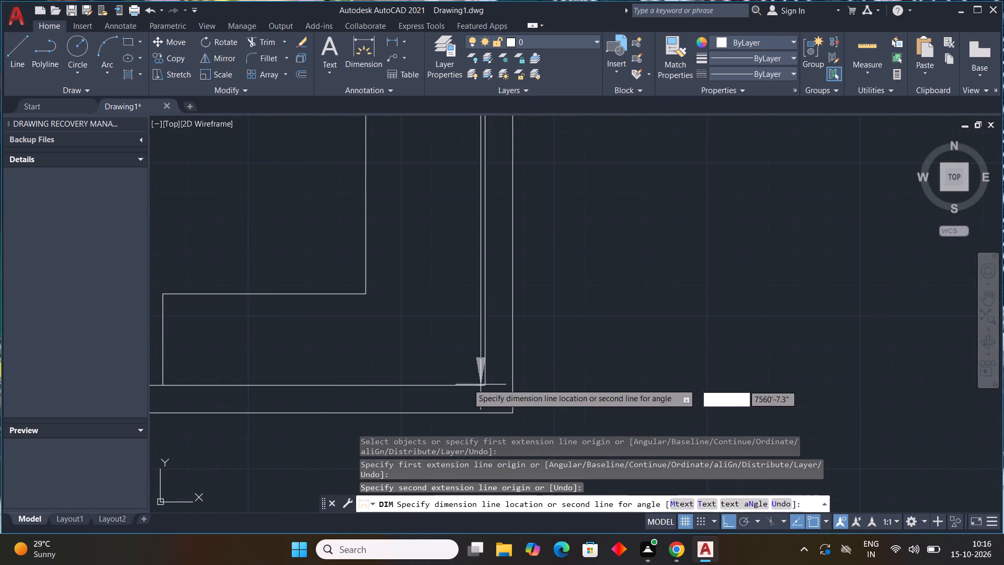
{"action": "left_click_drag", "start_coordinate": [464, 382], "coordinate": [454, 381]}
{"action": "left_click", "coordinate": [449, 379]}
Dimension the inner width of the southeast room, placing the line just above the counter's southern return.
{"action": "scroll", "coordinate": [464, 374], "scroll_direction": "down", "scroll_amount": 3}
{"action": "scroll", "coordinate": [435, 312], "scroll_direction": "down", "scroll_amount": 3}
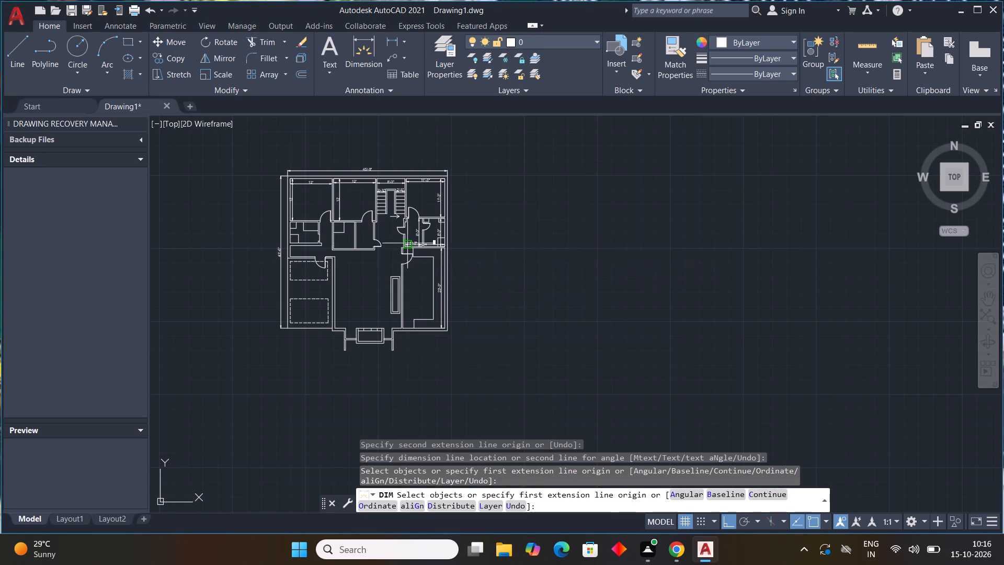
{"action": "scroll", "coordinate": [407, 240], "scroll_direction": "up", "scroll_amount": 4}
{"action": "scroll", "coordinate": [430, 346], "scroll_direction": "down", "scroll_amount": 3}
{"action": "middle_click_drag", "start_coordinate": [438, 388], "coordinate": [411, 275]}
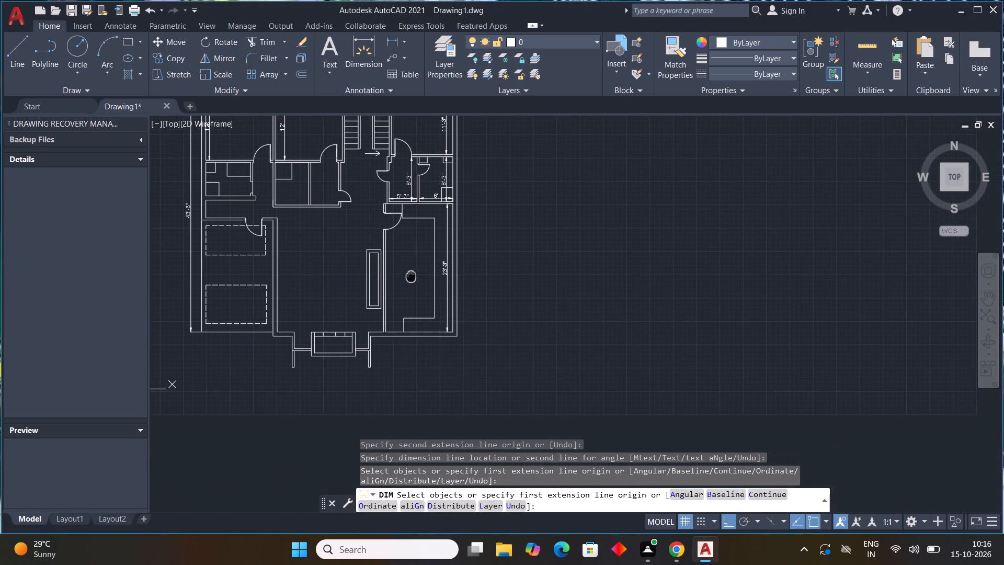
{"action": "scroll", "coordinate": [386, 336], "scroll_direction": "up", "scroll_amount": 3}
{"action": "left_click", "coordinate": [382, 325]}
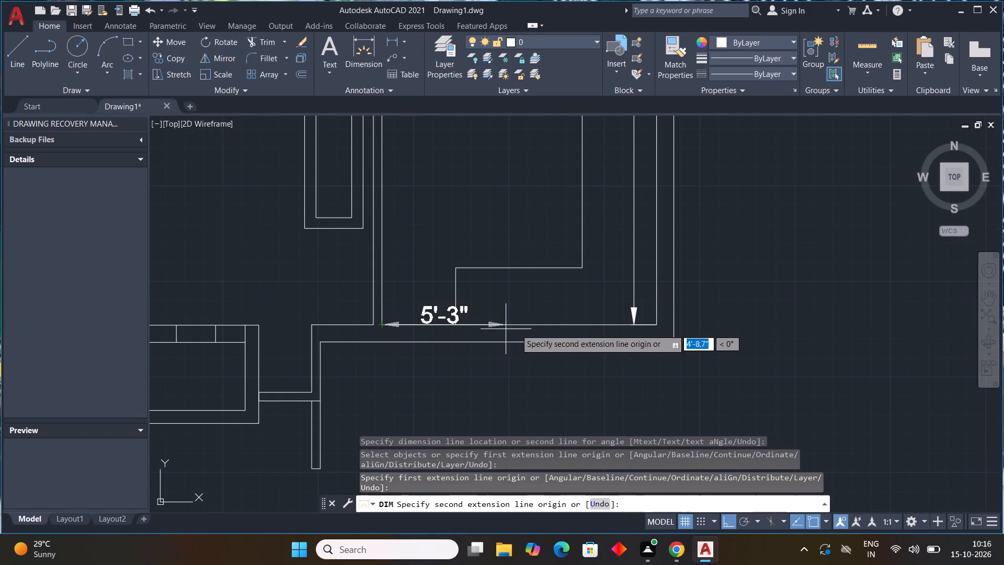
{"action": "left_click_drag", "start_coordinate": [657, 325], "coordinate": [653, 313]}
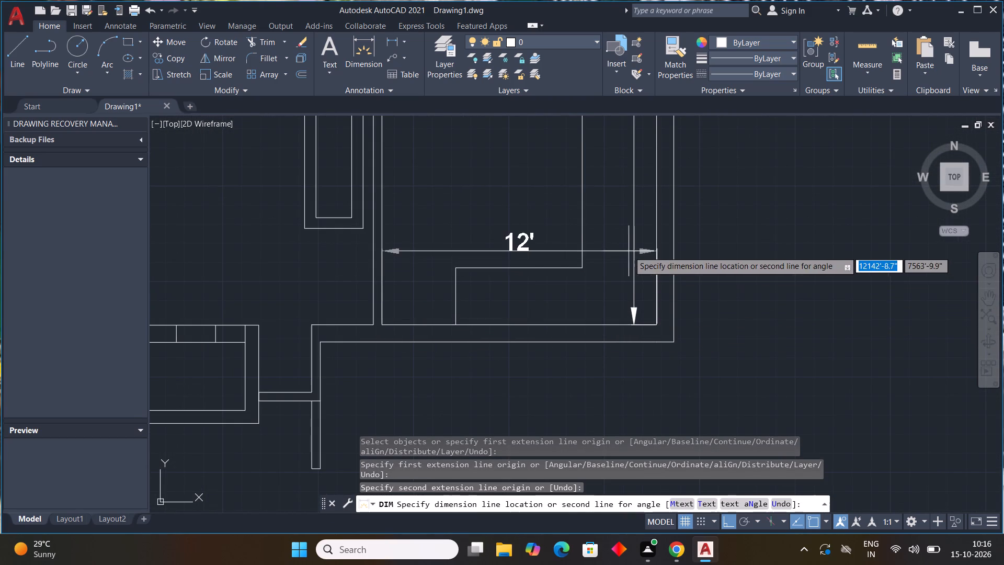
{"action": "left_click", "coordinate": [625, 238]}
Dimension the central hall's width north of the narrow rectangular fixture, and its depth down to the projecting south entrance wall.
{"action": "scroll", "coordinate": [598, 338], "scroll_direction": "down", "scroll_amount": 4}
{"action": "scroll", "coordinate": [446, 324], "scroll_direction": "up", "scroll_amount": 1}
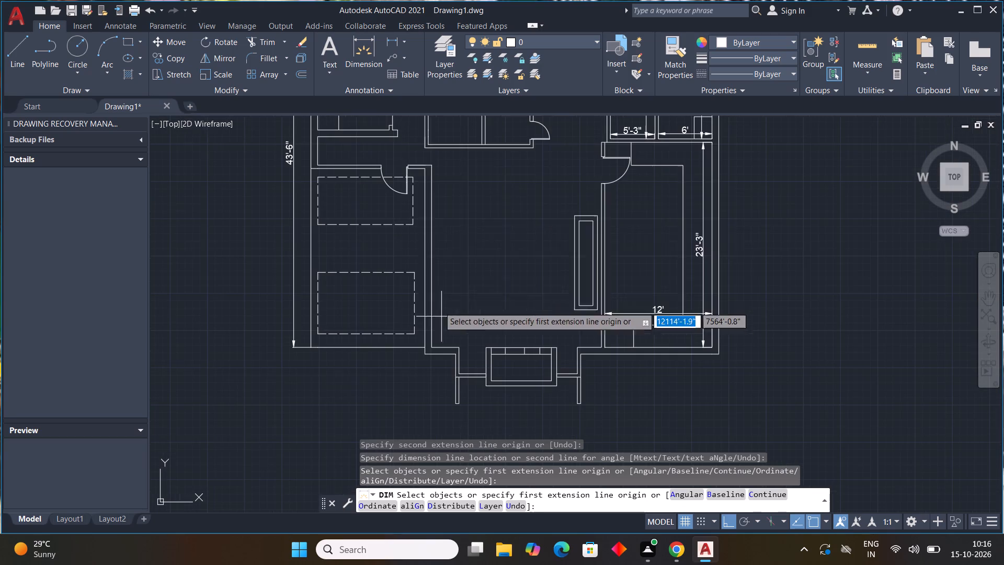
{"action": "left_click", "coordinate": [430, 166]}
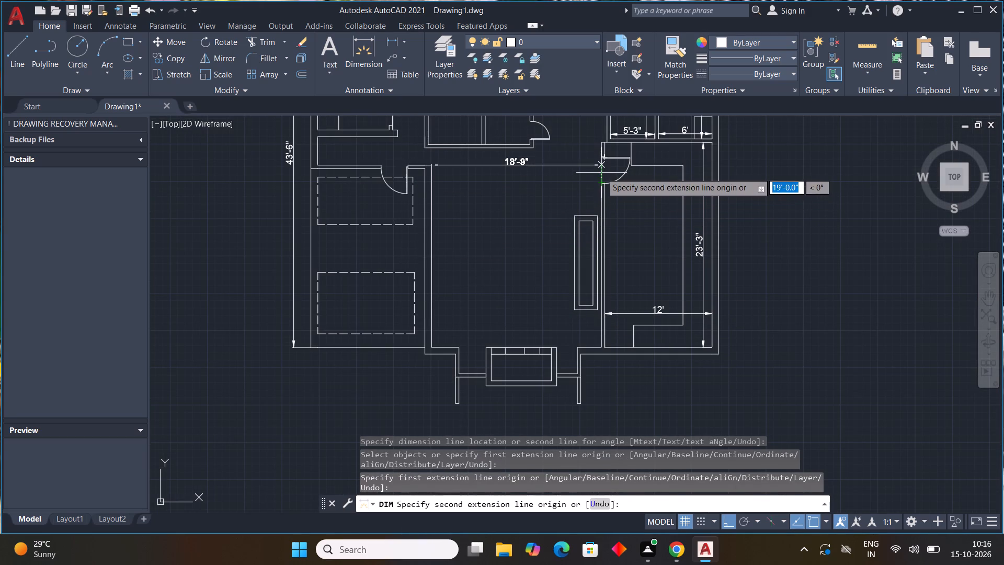
{"action": "left_click", "coordinate": [601, 173]}
{"action": "left_click", "coordinate": [593, 204]}
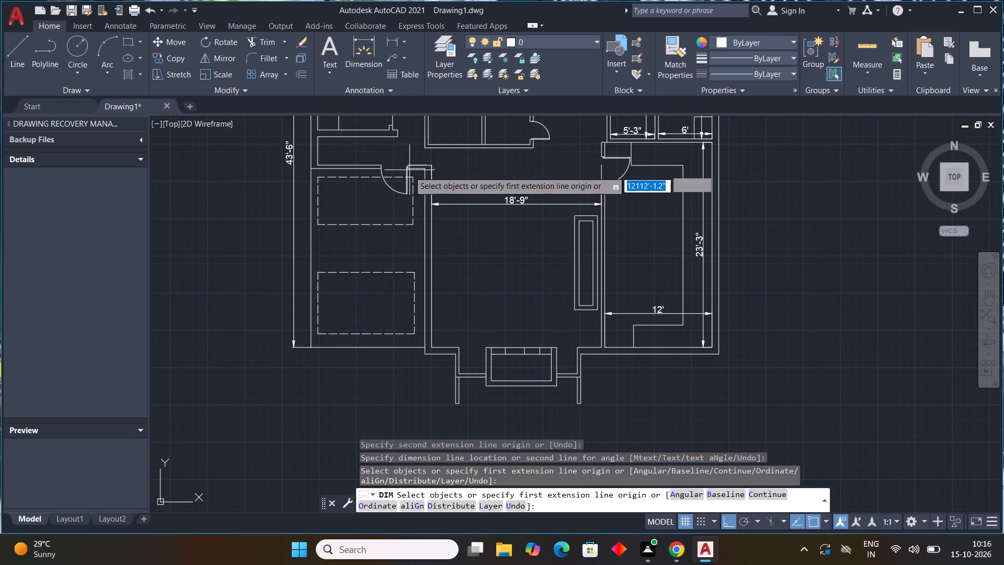
{"action": "left_click", "coordinate": [429, 167]}
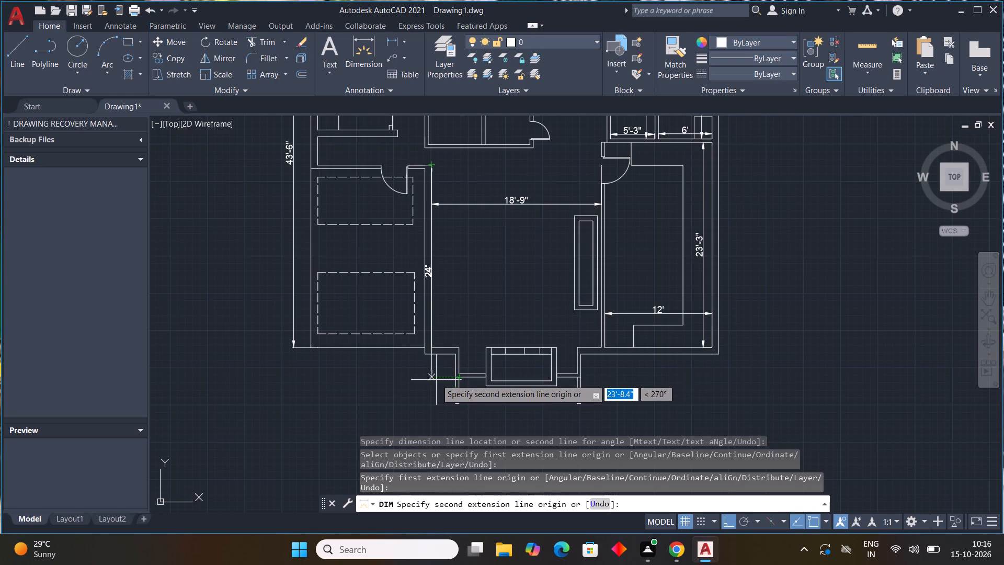
{"action": "left_click", "coordinate": [436, 379]}
{"action": "left_click", "coordinate": [470, 368]}
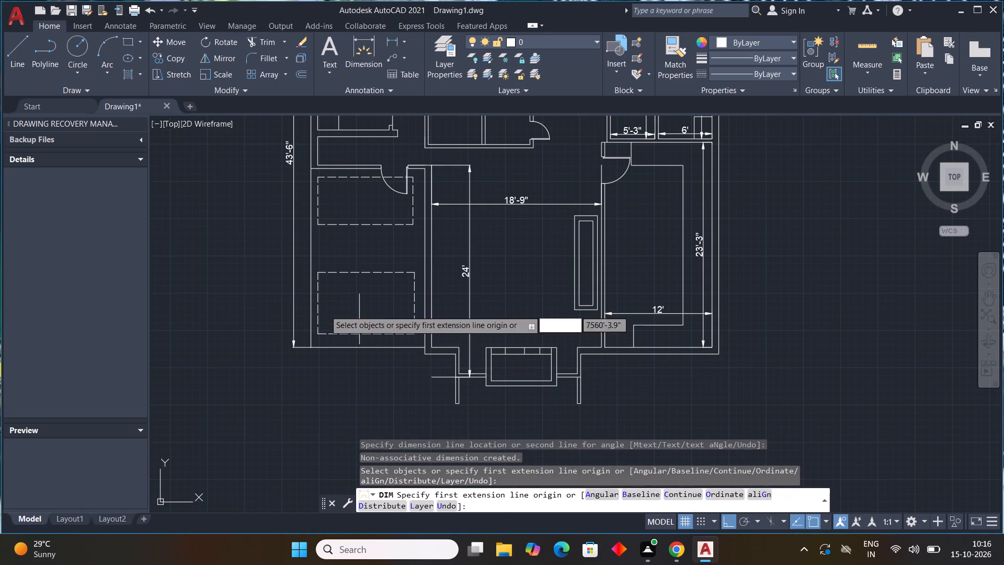
Dimension the inner depth and width of the small room below the northwest room, with both lines crossing its interior.
{"action": "scroll", "coordinate": [287, 300], "scroll_direction": "down", "scroll_amount": 1}
{"action": "middle_click_drag", "start_coordinate": [289, 306], "coordinate": [344, 367]}
{"action": "middle_click", "coordinate": [344, 367]}
{"action": "scroll", "coordinate": [375, 246], "scroll_direction": "up", "scroll_amount": 3}
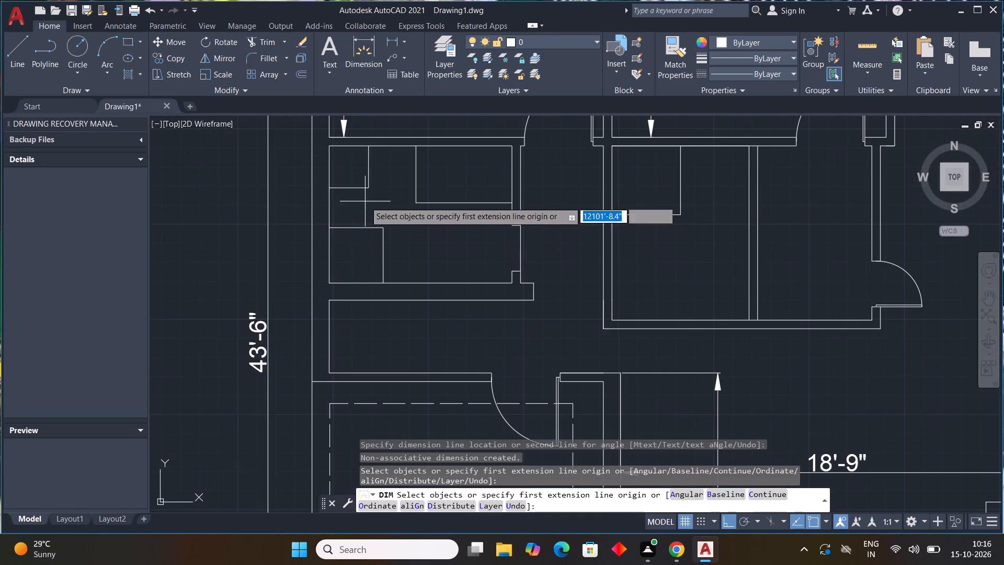
{"action": "middle_click_drag", "start_coordinate": [362, 198], "coordinate": [367, 257]}
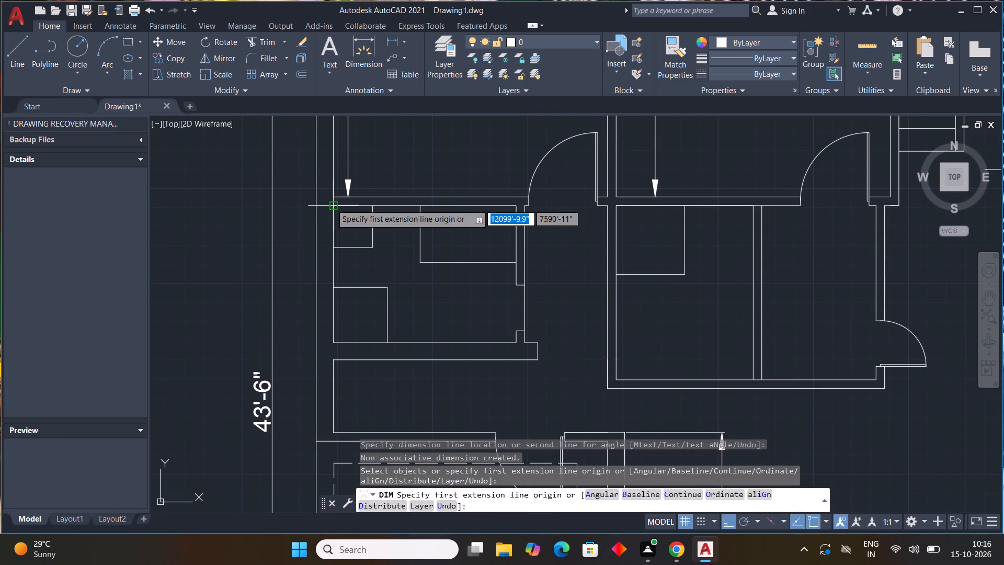
{"action": "left_click", "coordinate": [331, 204]}
{"action": "left_click", "coordinate": [335, 346]}
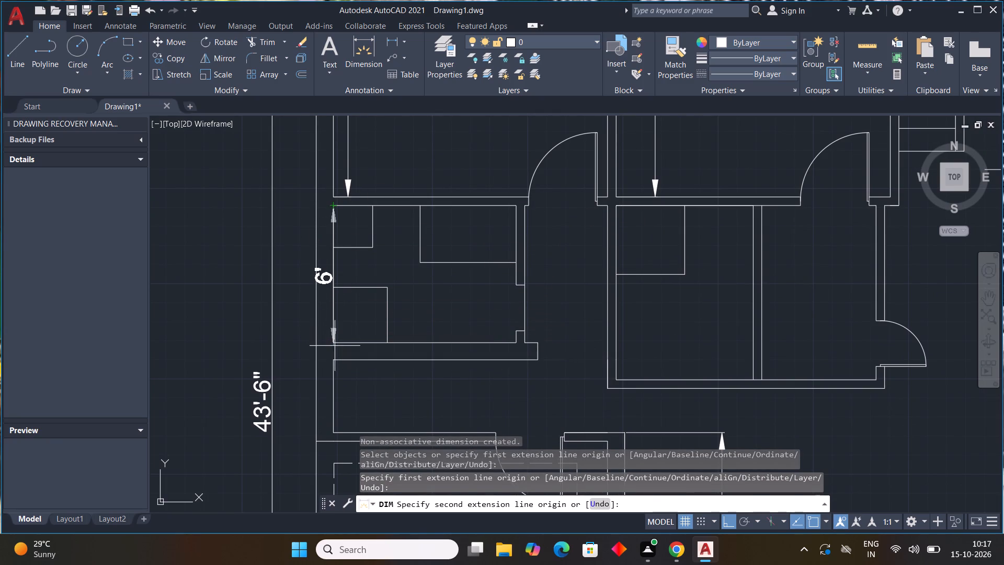
{"action": "left_click", "coordinate": [375, 340]}
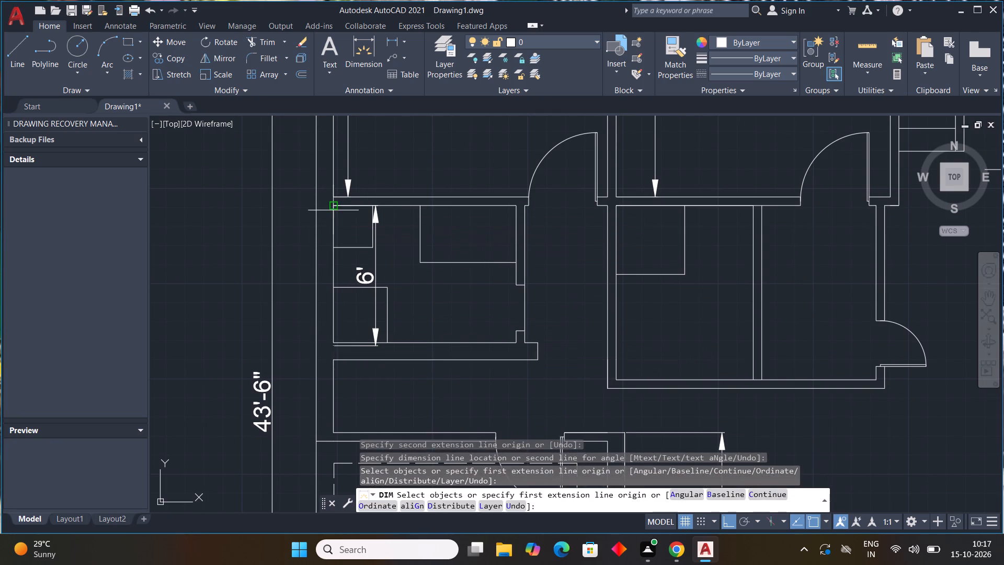
{"action": "left_click", "coordinate": [335, 210]}
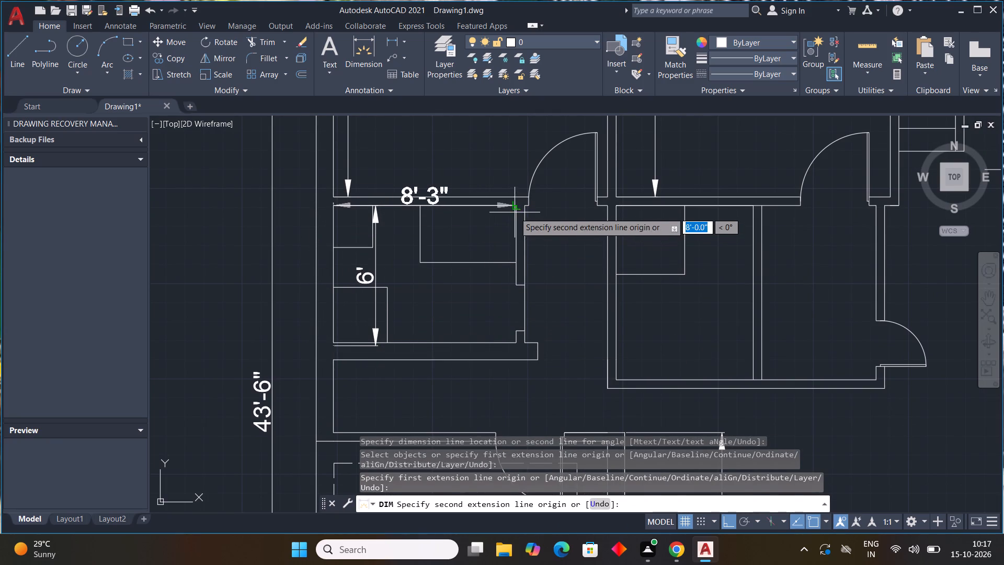
{"action": "left_click", "coordinate": [515, 212]}
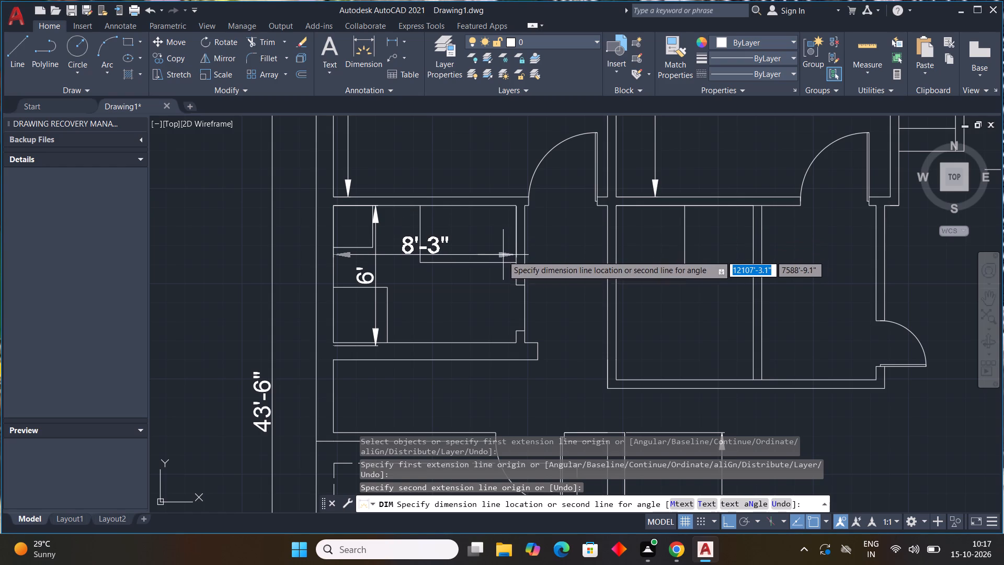
{"action": "left_click", "coordinate": [503, 255]}
Dimension the inner width and depth of the western compartment in the central pair of small rooms.
{"action": "left_click", "coordinate": [617, 208]}
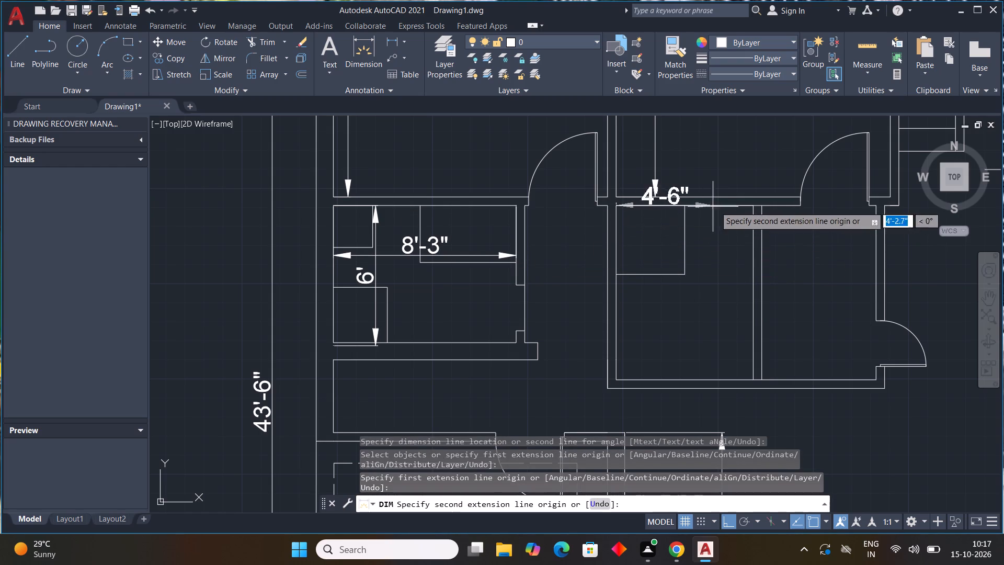
{"action": "left_click_drag", "start_coordinate": [752, 207], "coordinate": [750, 218]}
{"action": "left_click", "coordinate": [746, 239]}
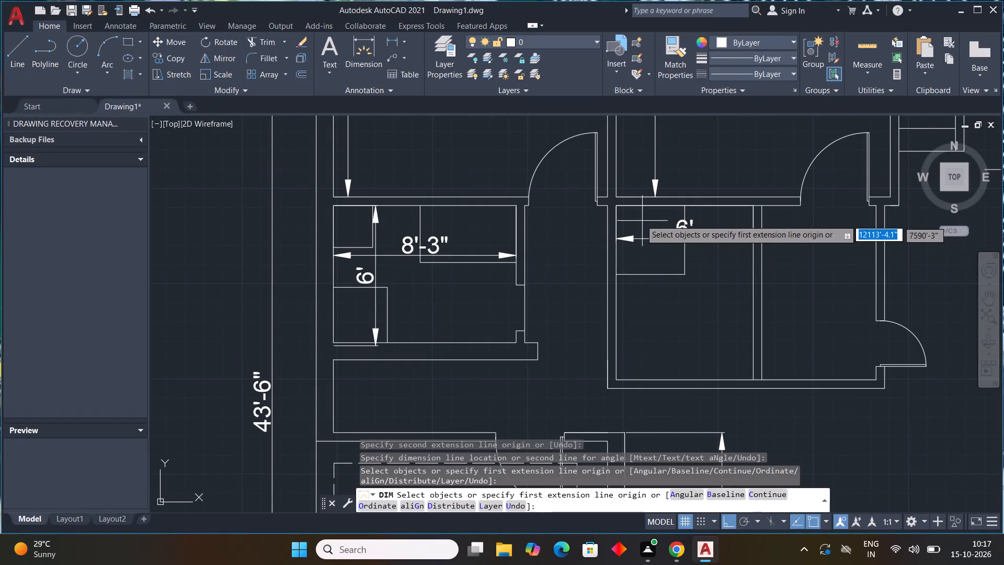
{"action": "left_click", "coordinate": [618, 205]}
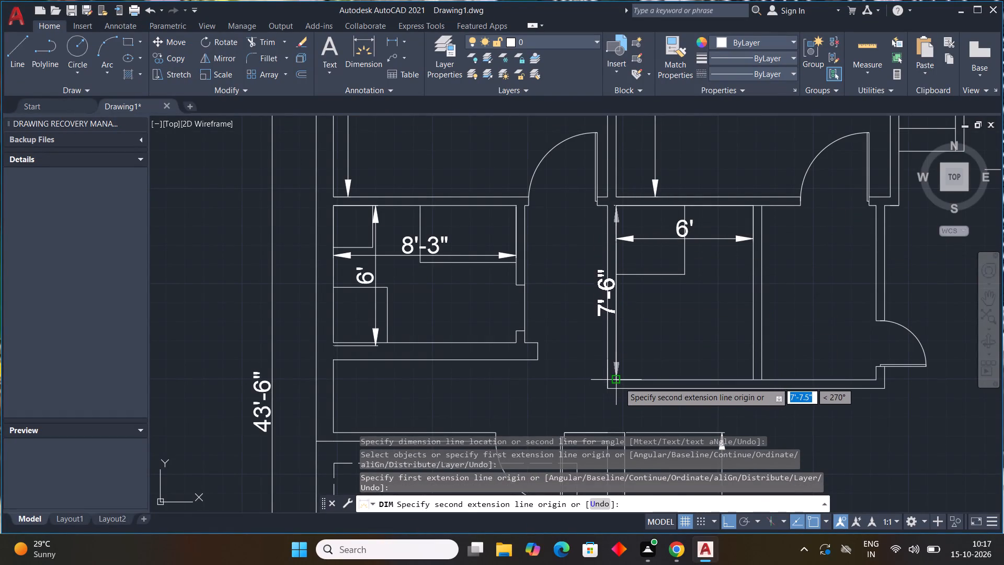
{"action": "left_click_drag", "start_coordinate": [620, 380], "coordinate": [631, 375]}
{"action": "left_click", "coordinate": [663, 367]}
Dimension the inner depth and width of the adjoining eastern compartment, with lines near its partition and north wall.
{"action": "middle_click_drag", "start_coordinate": [668, 361], "coordinate": [421, 355]}
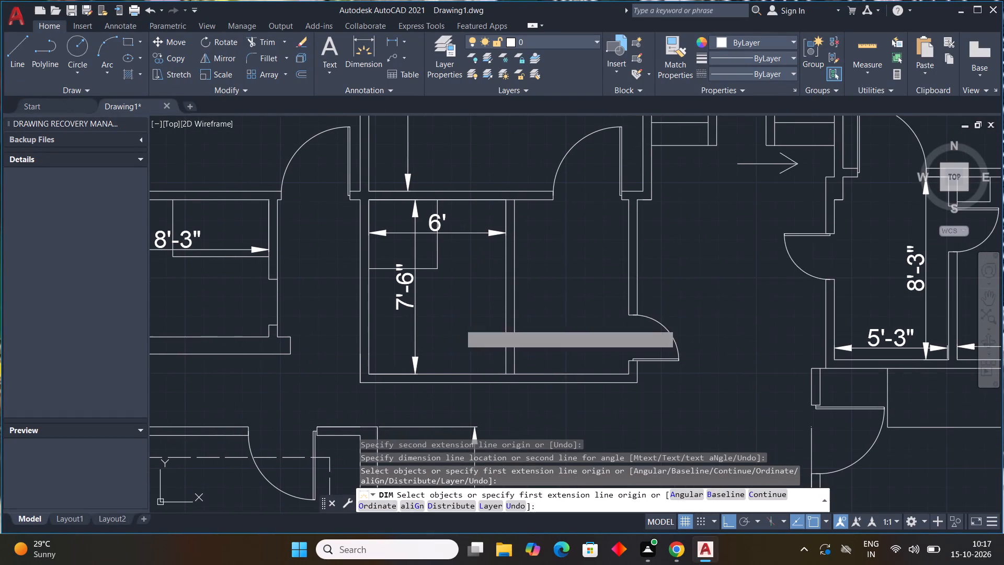
{"action": "left_click", "coordinate": [516, 203]}
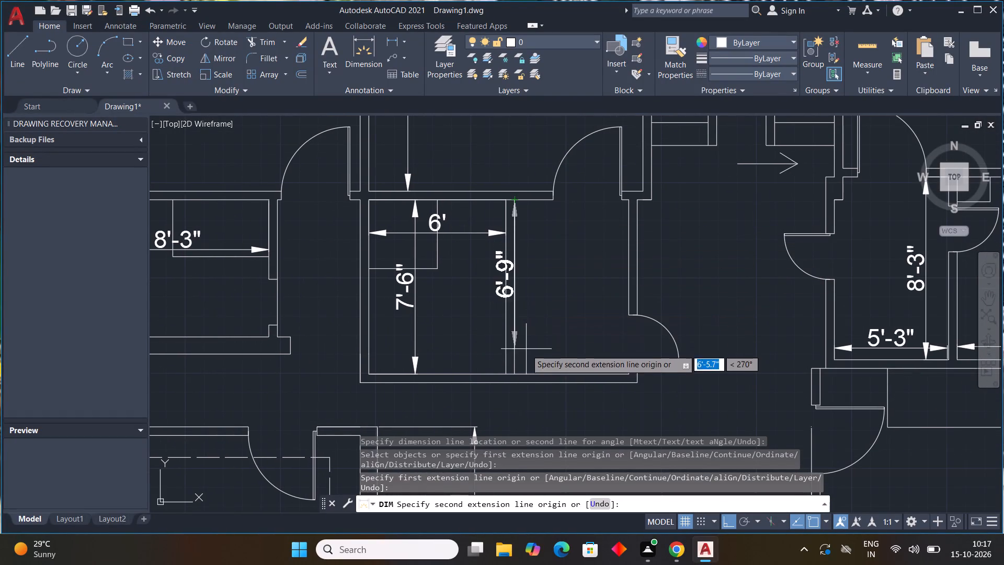
{"action": "left_click", "coordinate": [523, 375]}
{"action": "left_click_drag", "start_coordinate": [543, 369], "coordinate": [543, 364]}
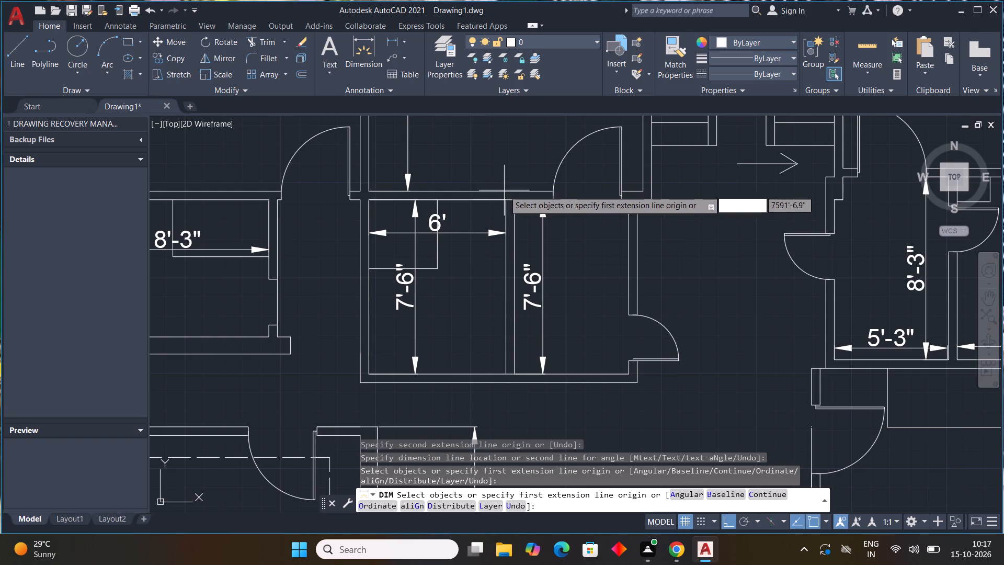
{"action": "left_click", "coordinate": [515, 200]}
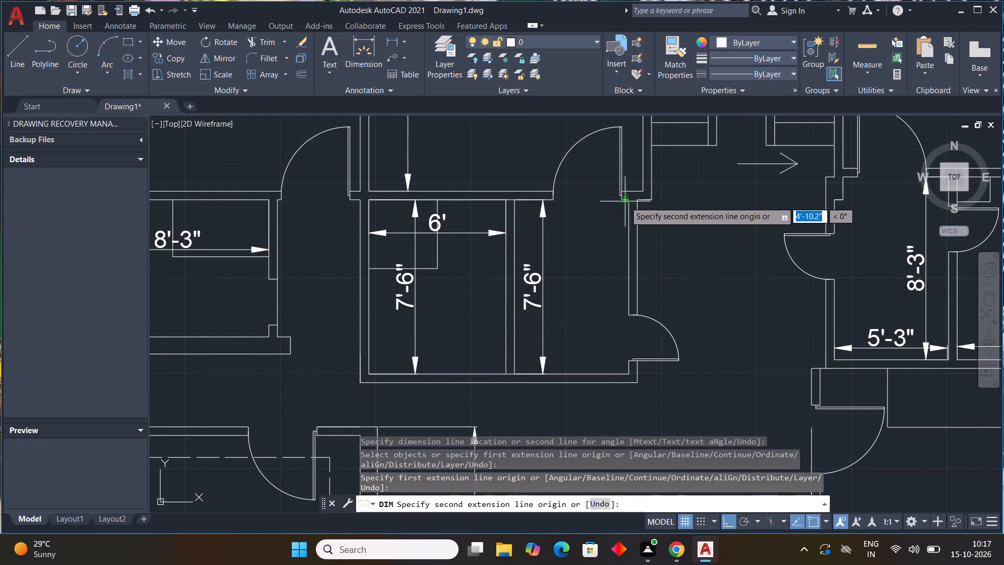
{"action": "left_click", "coordinate": [627, 201]}
{"action": "left_click", "coordinate": [630, 217]}
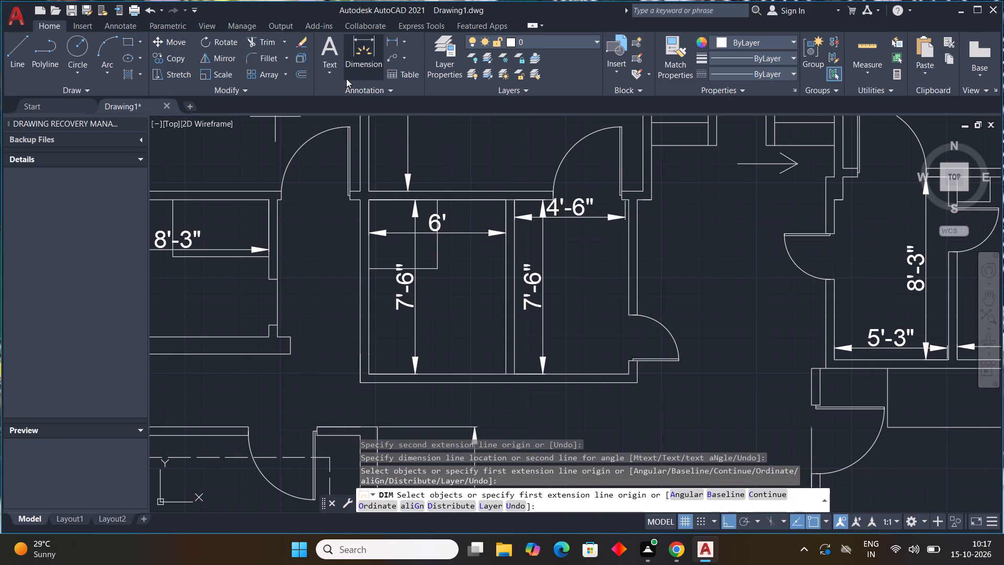
Dimension the depth of the southwest area with the dashed rectangles, placing the line just inside its west edge.
{"action": "left_click", "coordinate": [349, 78]}
{"action": "scroll", "coordinate": [440, 280], "scroll_direction": "down", "scroll_amount": 4}
{"action": "scroll", "coordinate": [448, 354], "scroll_direction": "up", "scroll_amount": 2}
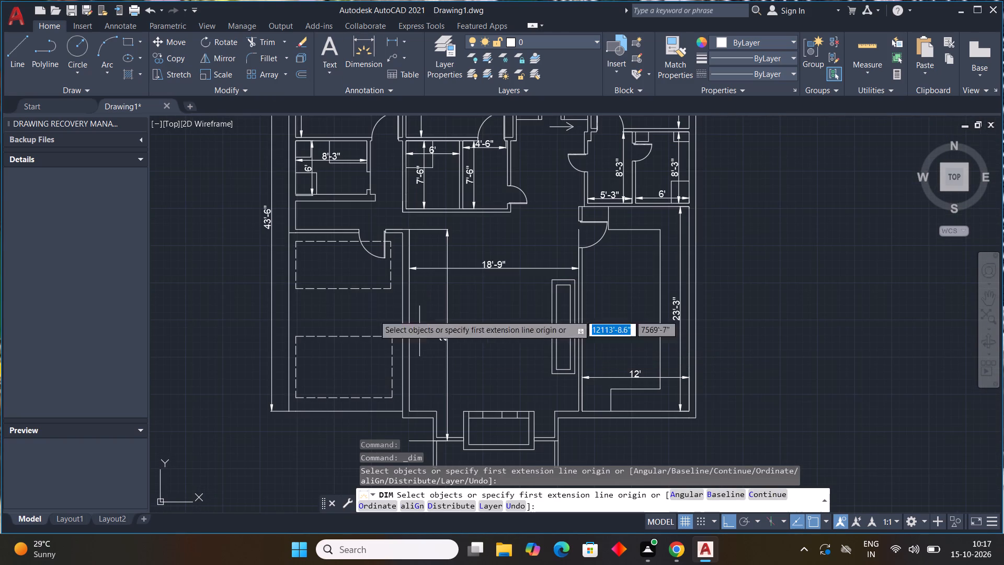
{"action": "left_click_drag", "start_coordinate": [287, 234], "coordinate": [284, 262]}
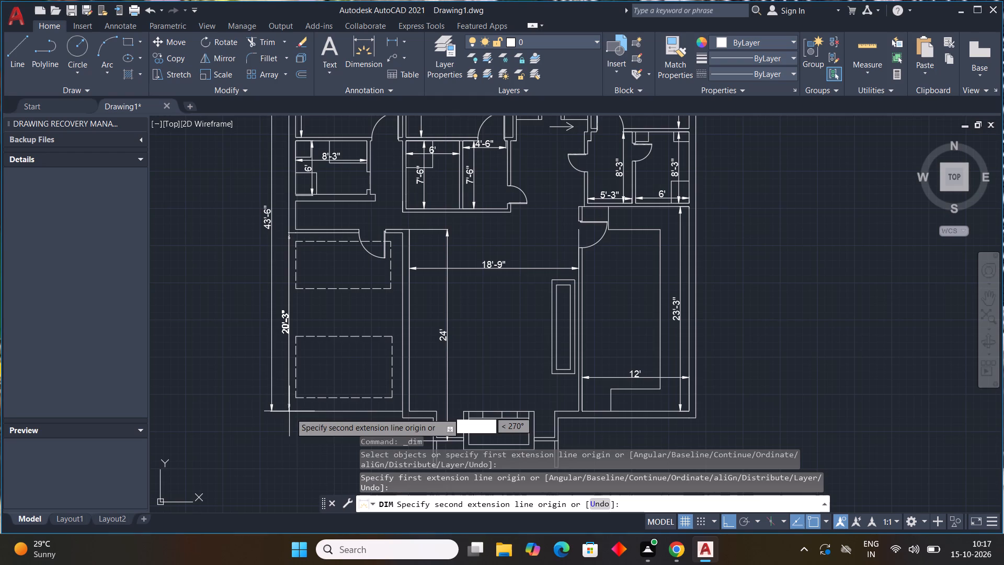
{"action": "left_click", "coordinate": [289, 409]}
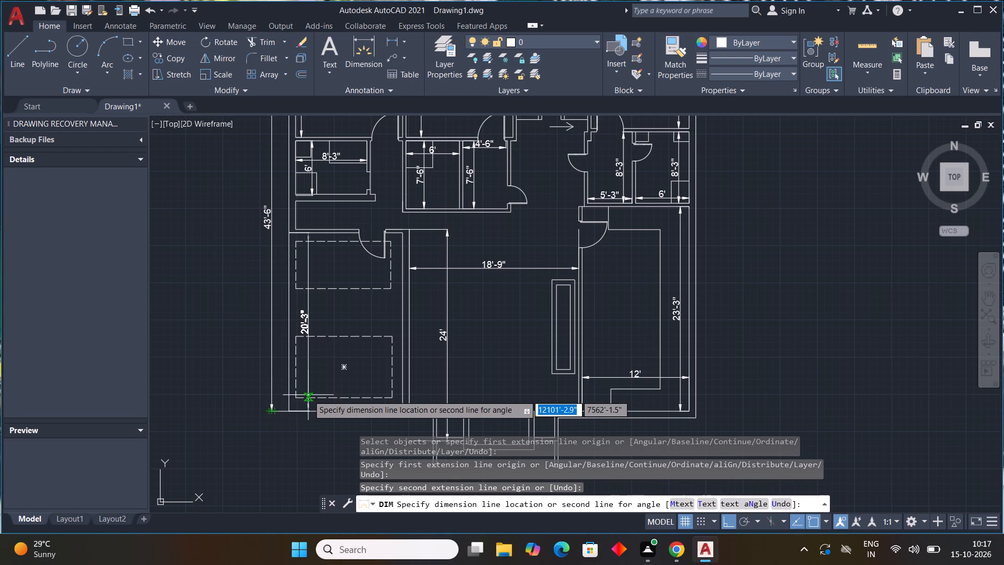
{"action": "left_click_drag", "start_coordinate": [308, 395], "coordinate": [297, 393]}
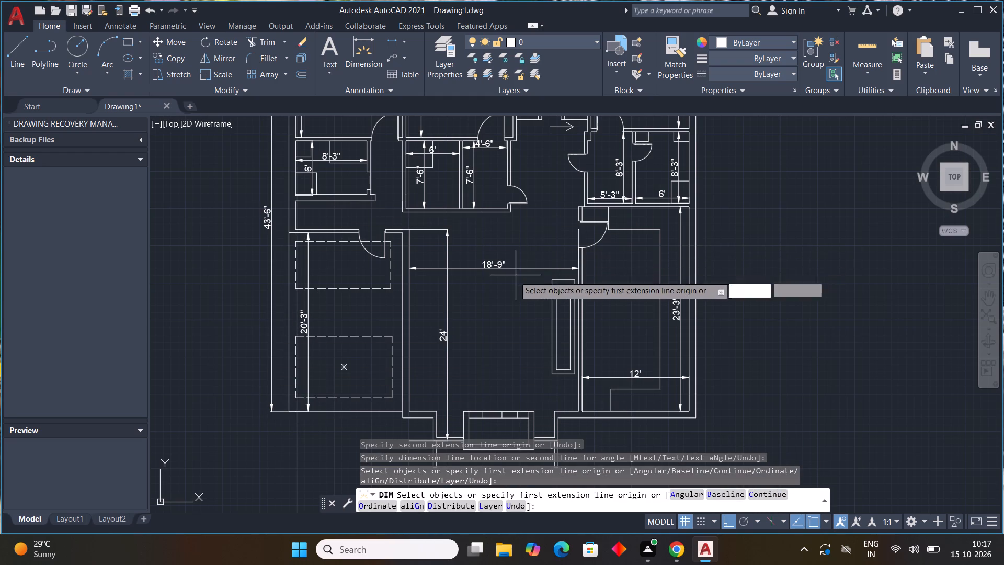
{"action": "key", "text": "Escape"}
Dimension the building's overall depth between its northeast and southeast outer corners, placing the line outside the east wall.
{"action": "scroll", "coordinate": [504, 301], "scroll_direction": "down", "scroll_amount": 3}
{"action": "scroll", "coordinate": [528, 306], "scroll_direction": "up", "scroll_amount": 2}
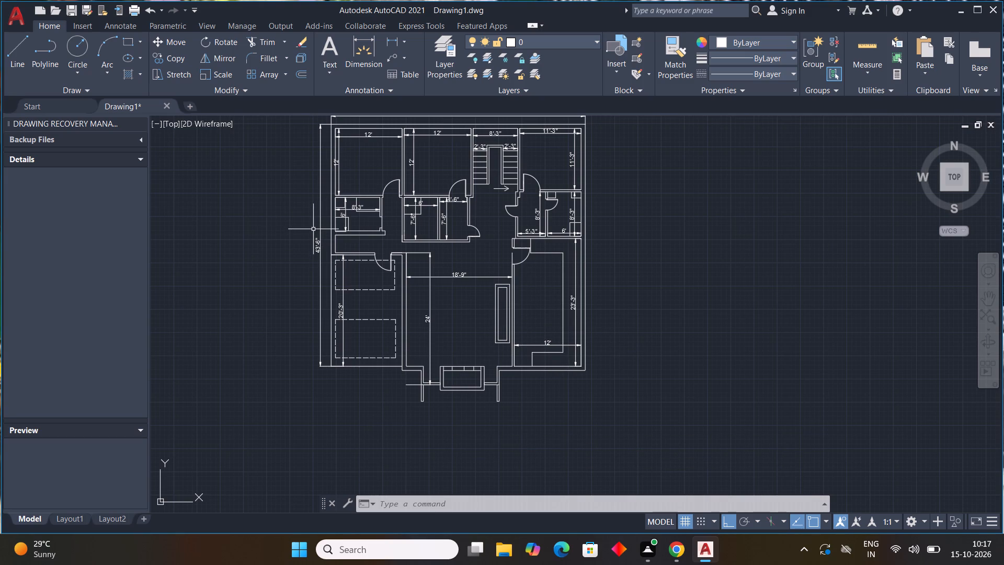
{"action": "left_click", "coordinate": [369, 72]}
{"action": "scroll", "coordinate": [564, 117], "scroll_direction": "up", "scroll_amount": 4}
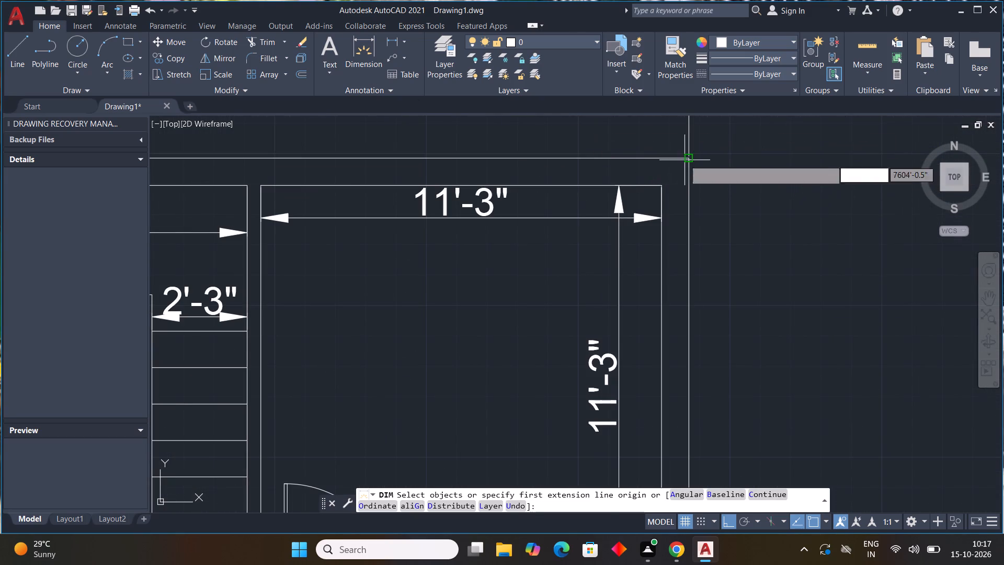
{"action": "left_click", "coordinate": [690, 158]}
{"action": "scroll", "coordinate": [700, 201], "scroll_direction": "down", "scroll_amount": 3}
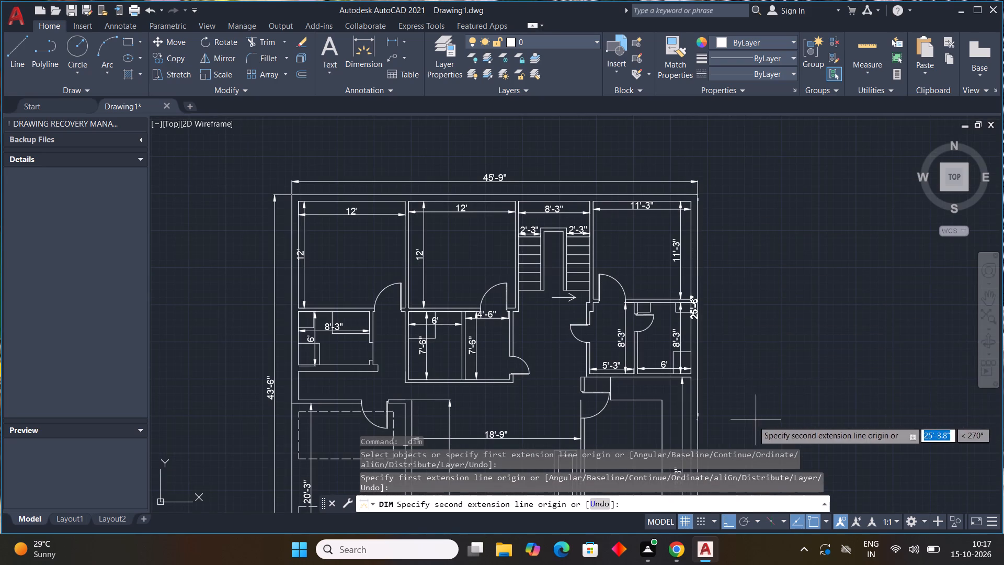
{"action": "middle_click_drag", "start_coordinate": [729, 374], "coordinate": [541, 51]}
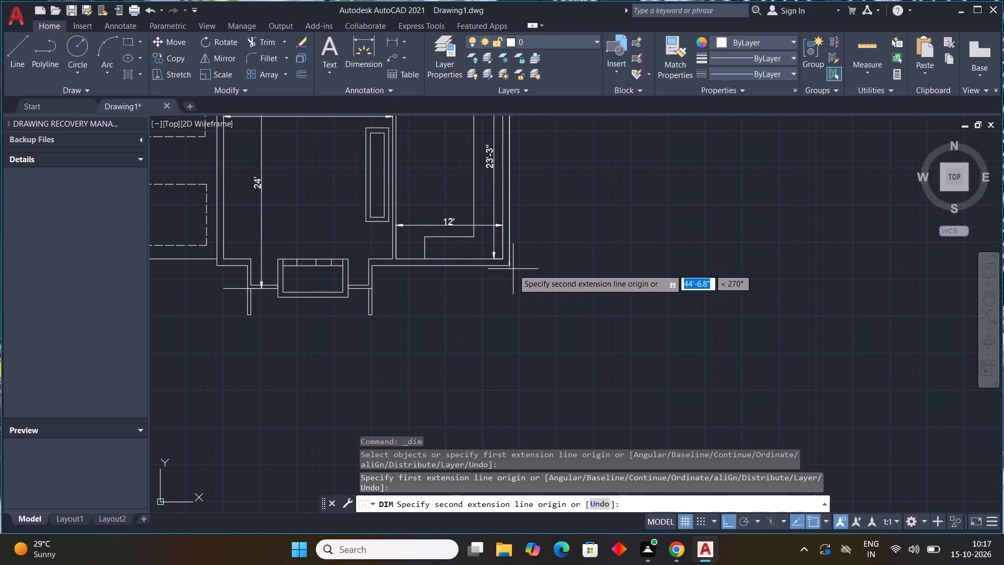
{"action": "left_click", "coordinate": [511, 266]}
{"action": "scroll", "coordinate": [558, 286], "scroll_direction": "down", "scroll_amount": 1}
{"action": "middle_click_drag", "start_coordinate": [559, 288], "coordinate": [586, 343]}
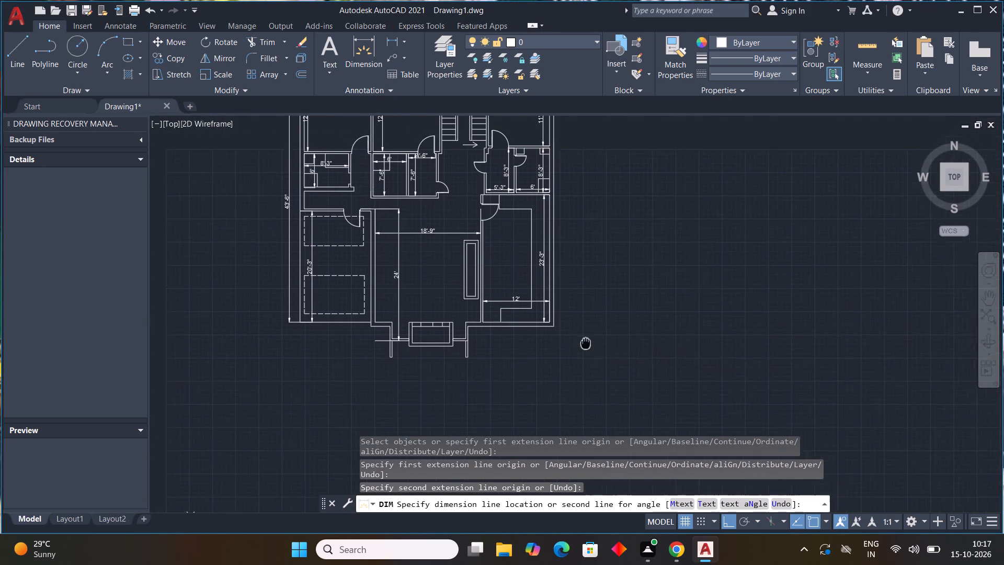
{"action": "middle_click_drag", "start_coordinate": [586, 343], "coordinate": [617, 382]}
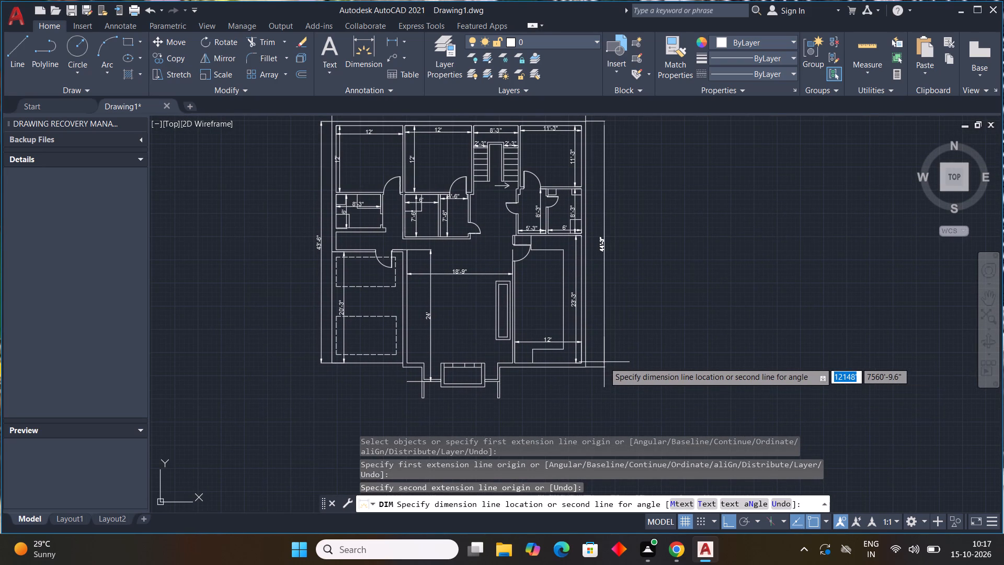
{"action": "left_click", "coordinate": [601, 361]}
Dimension the outer width of the projecting south entrance, placing the line just below its south wall.
{"action": "scroll", "coordinate": [405, 385], "scroll_direction": "up", "scroll_amount": 3}
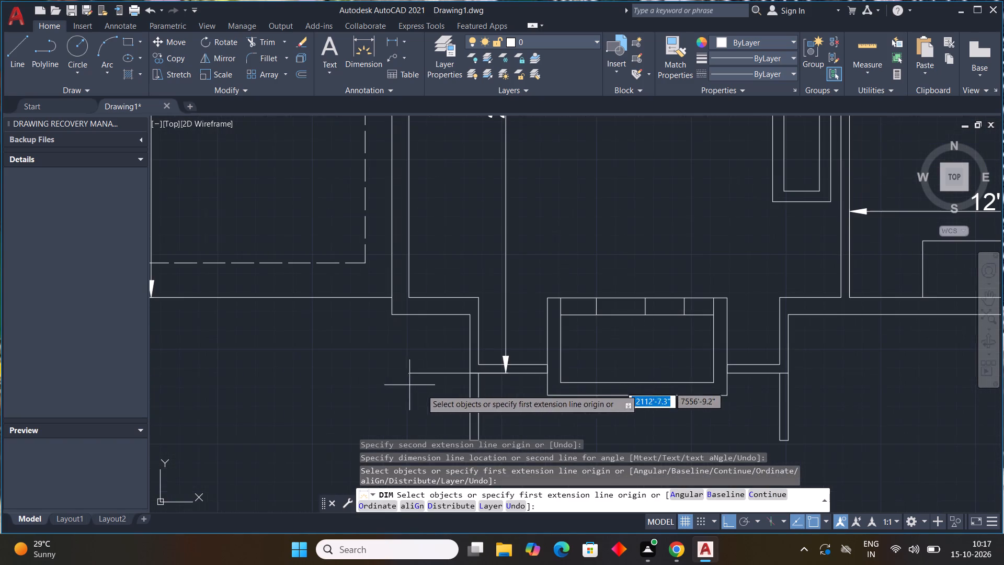
{"action": "left_click", "coordinate": [470, 373]}
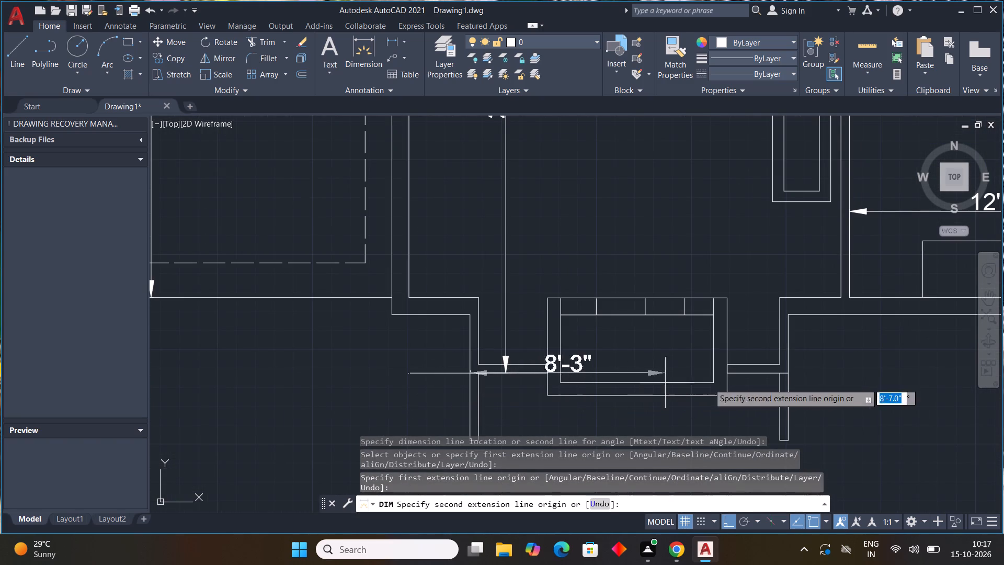
{"action": "left_click", "coordinate": [789, 372]}
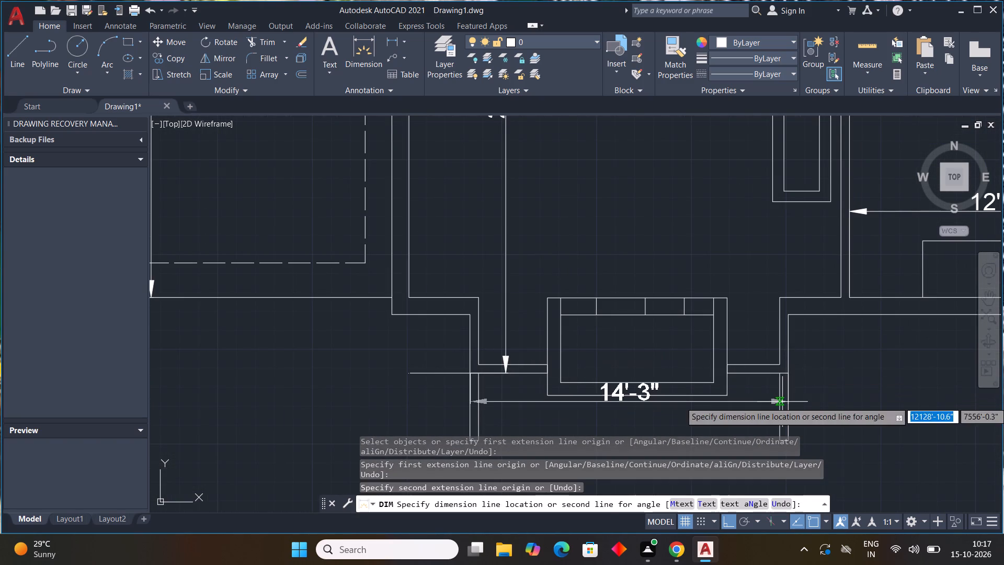
{"action": "left_click", "coordinate": [782, 402]}
{"action": "key", "text": "Escape"}
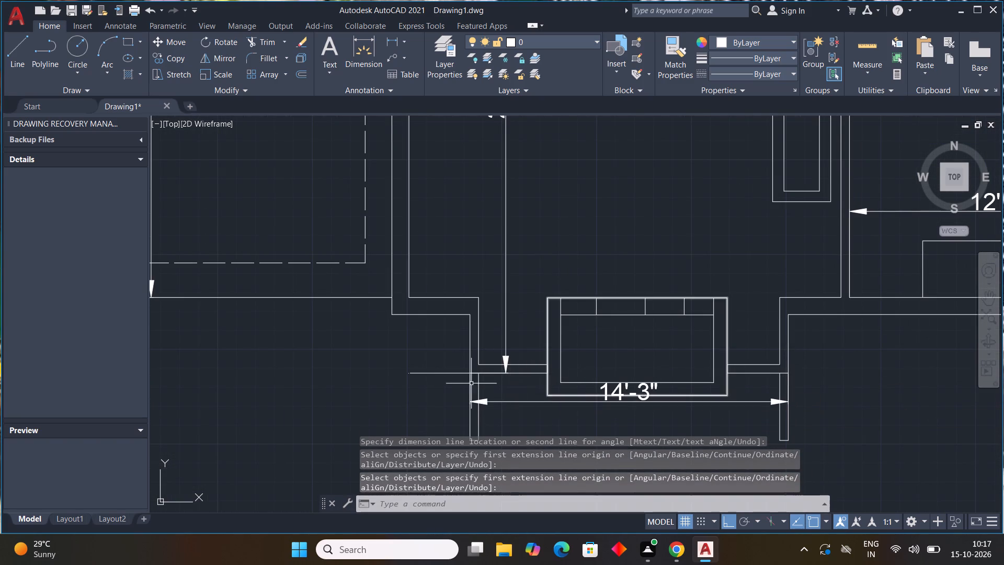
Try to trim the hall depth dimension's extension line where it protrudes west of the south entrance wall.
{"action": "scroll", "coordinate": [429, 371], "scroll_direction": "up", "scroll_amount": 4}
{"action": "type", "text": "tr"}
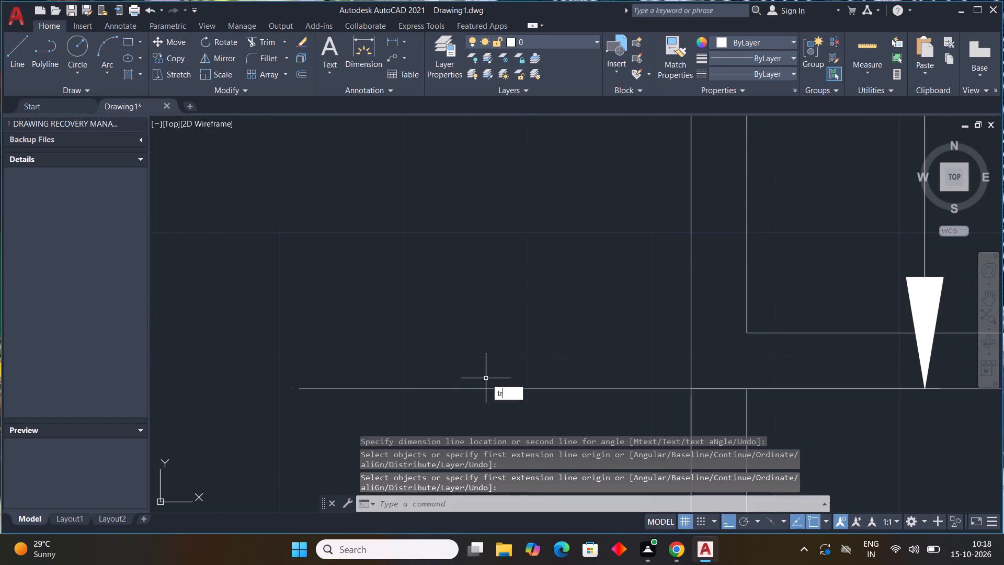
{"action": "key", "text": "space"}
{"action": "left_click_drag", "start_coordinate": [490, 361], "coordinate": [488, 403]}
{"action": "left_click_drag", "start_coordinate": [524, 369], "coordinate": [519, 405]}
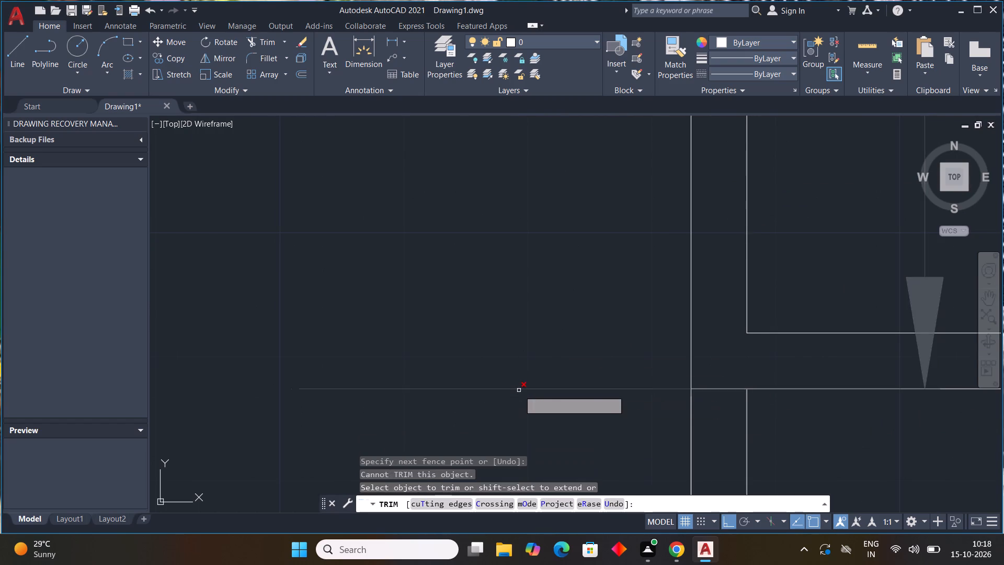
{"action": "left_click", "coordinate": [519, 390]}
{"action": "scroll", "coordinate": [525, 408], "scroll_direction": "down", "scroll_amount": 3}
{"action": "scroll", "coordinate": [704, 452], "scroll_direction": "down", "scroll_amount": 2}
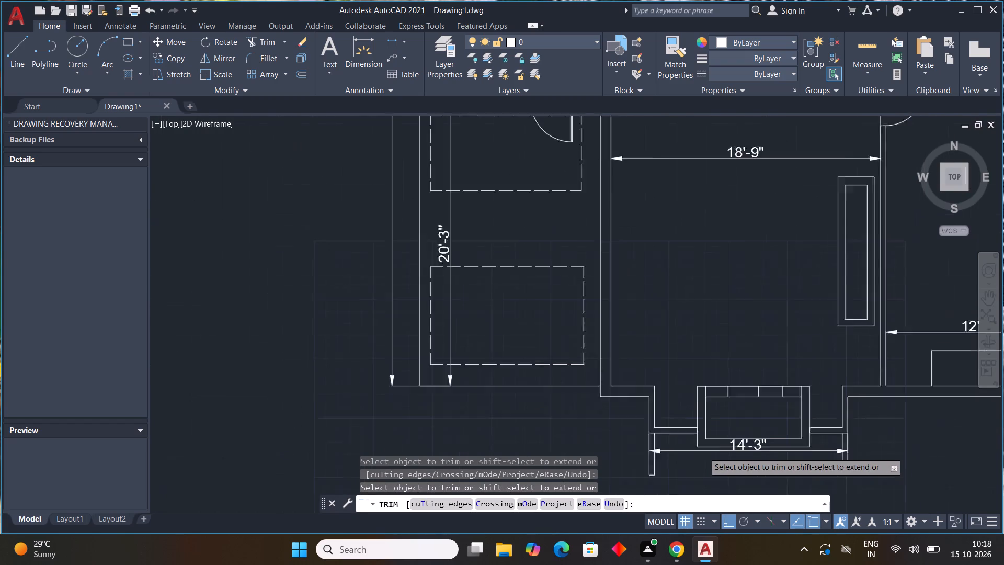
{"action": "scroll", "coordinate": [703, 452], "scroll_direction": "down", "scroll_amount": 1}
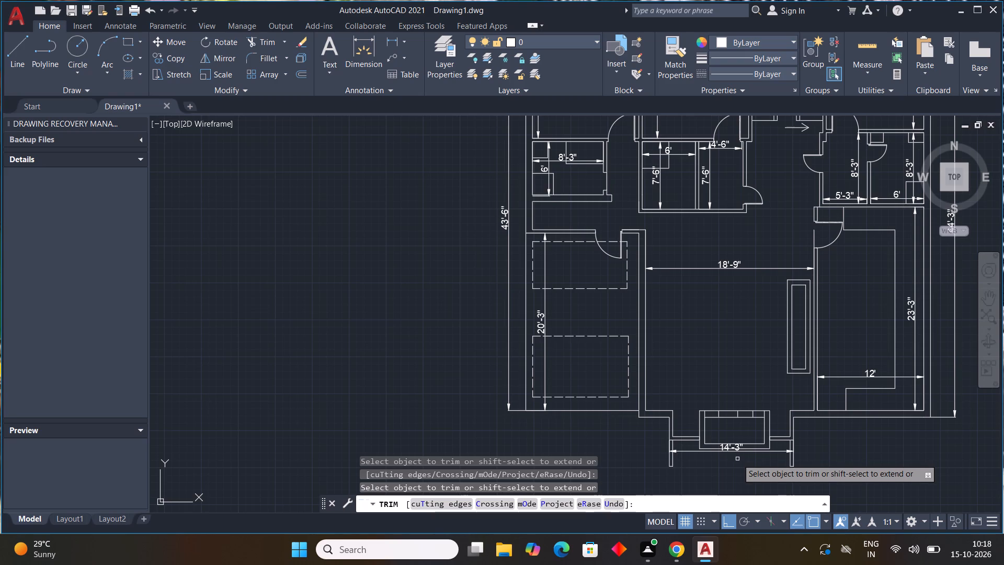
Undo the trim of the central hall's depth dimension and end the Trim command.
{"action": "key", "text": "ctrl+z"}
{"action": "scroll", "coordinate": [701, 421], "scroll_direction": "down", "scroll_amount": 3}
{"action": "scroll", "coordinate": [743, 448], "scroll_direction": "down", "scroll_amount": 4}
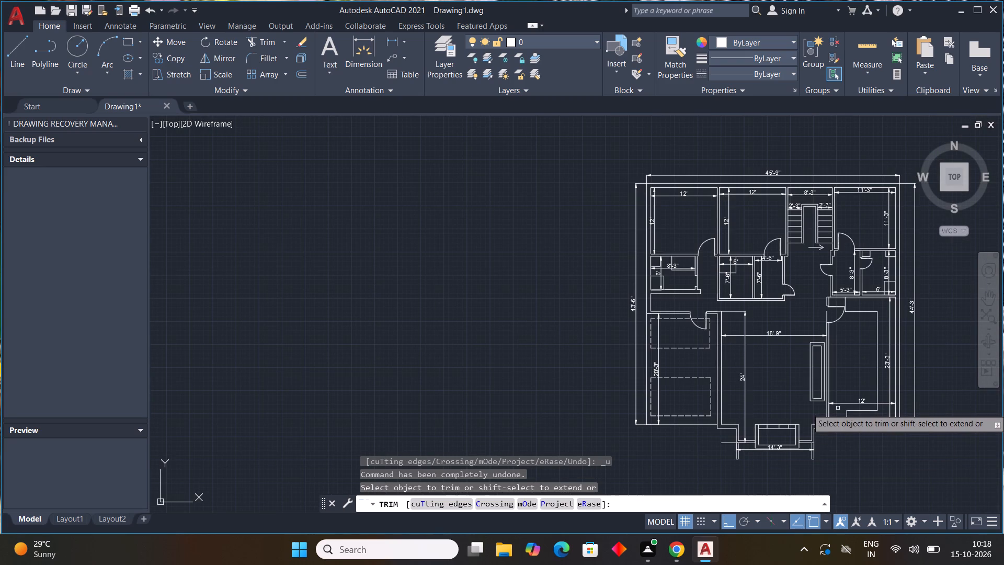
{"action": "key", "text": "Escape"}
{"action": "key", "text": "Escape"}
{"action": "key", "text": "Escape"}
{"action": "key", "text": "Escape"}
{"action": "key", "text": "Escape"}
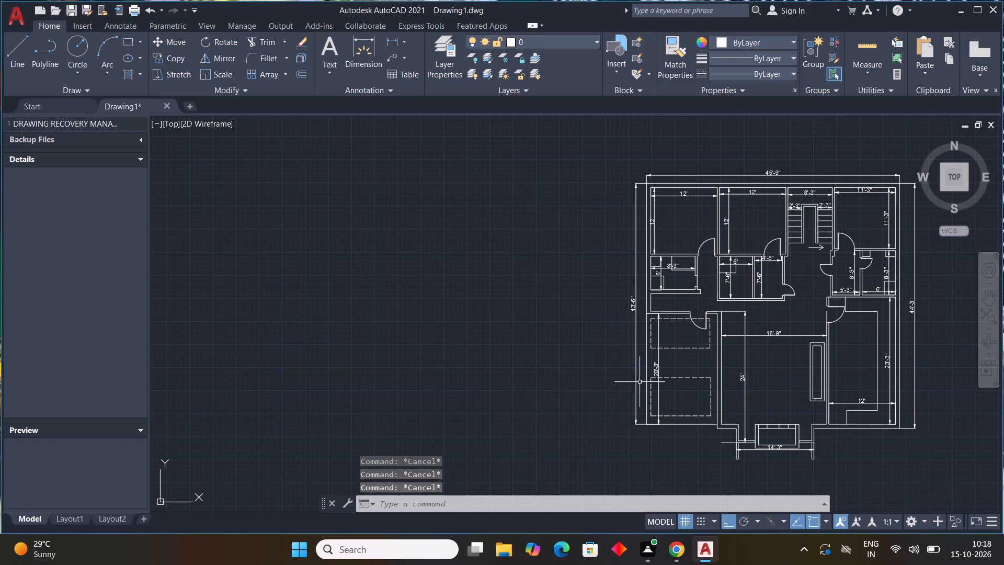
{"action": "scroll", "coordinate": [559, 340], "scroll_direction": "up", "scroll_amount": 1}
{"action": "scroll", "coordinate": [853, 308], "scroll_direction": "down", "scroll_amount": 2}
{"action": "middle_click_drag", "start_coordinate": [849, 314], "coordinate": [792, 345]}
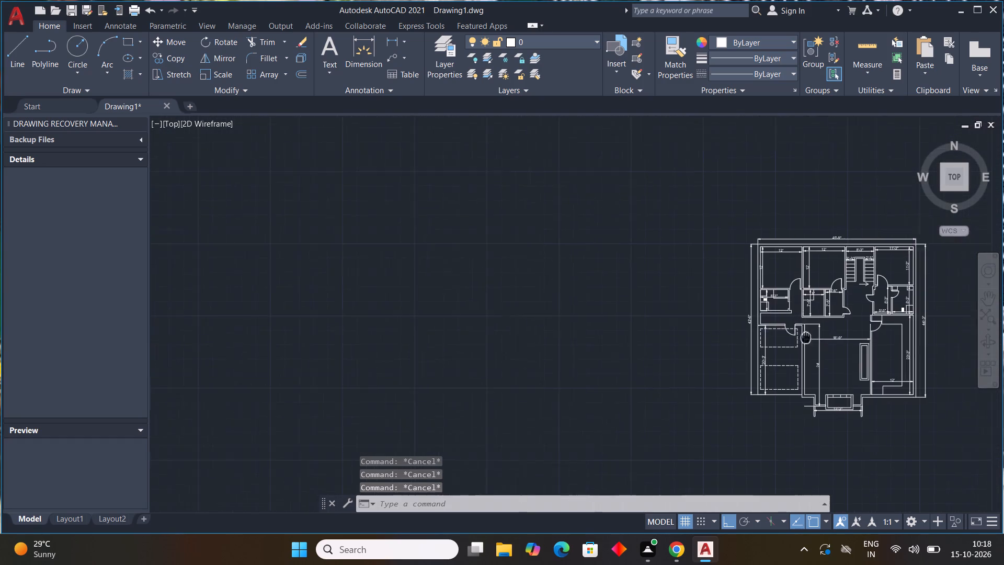
Insert the Range-Oven - 30 in top block from Kitchens.dwg in DesignCenter, placing it in empty space east of the floor plan.
{"action": "middle_click_drag", "start_coordinate": [792, 345], "coordinate": [463, 374]}
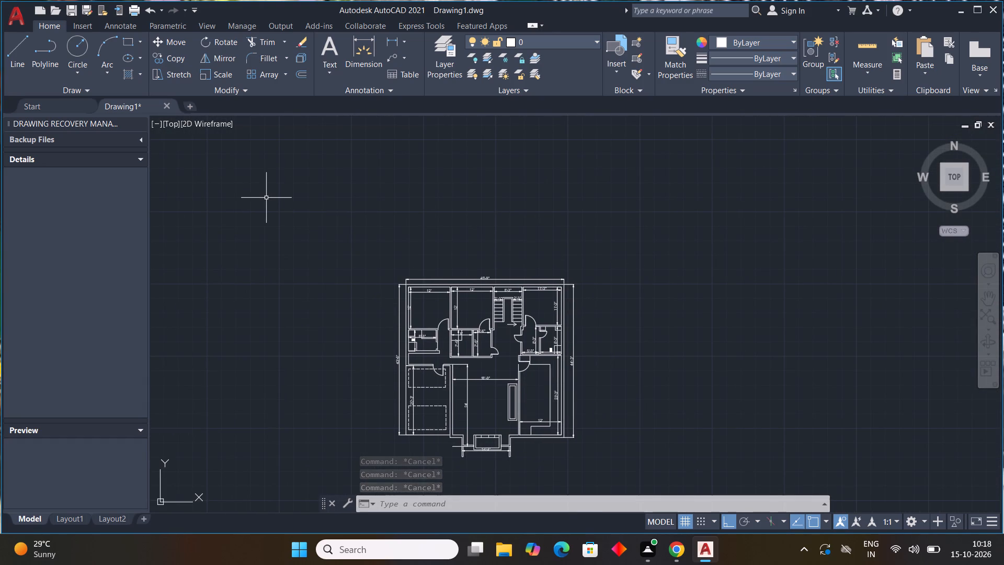
{"action": "key", "text": "ctrl+2"}
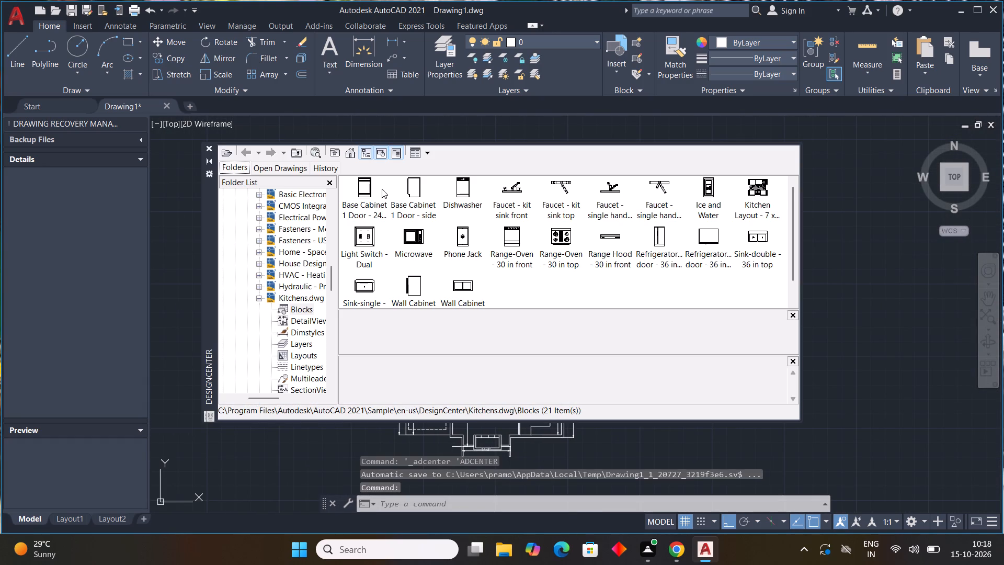
{"action": "double_click", "coordinate": [560, 241]}
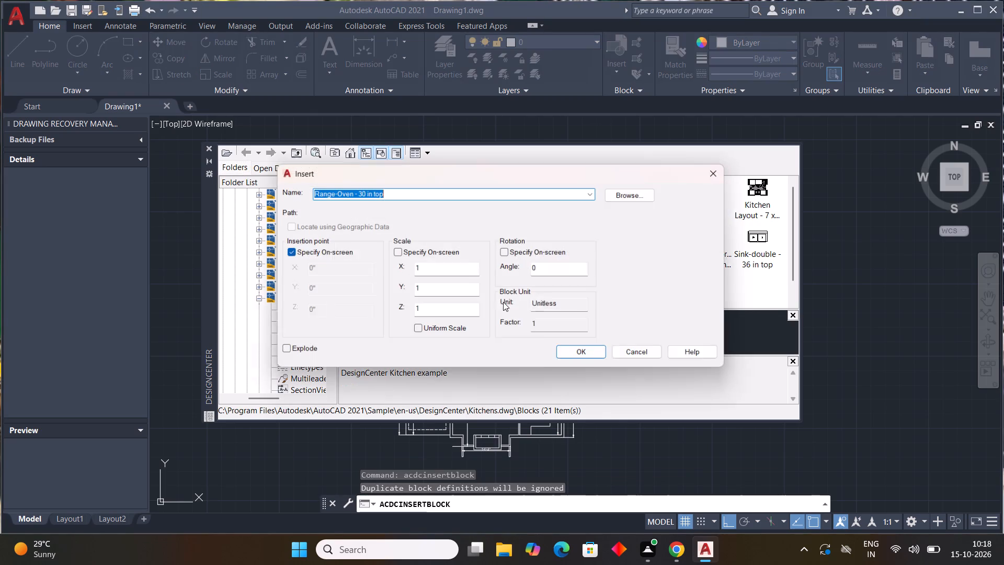
{"action": "left_click", "coordinate": [599, 356]}
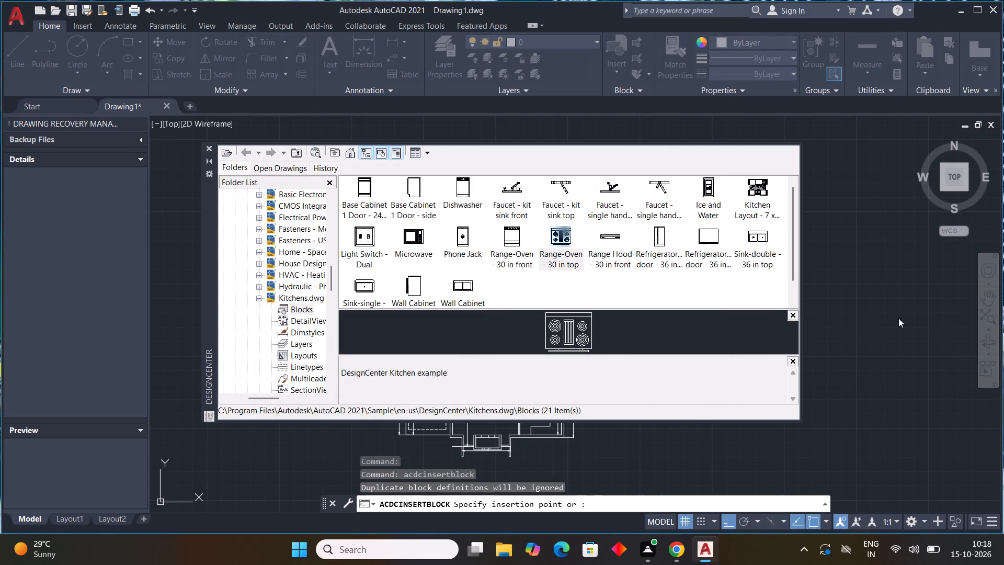
{"action": "left_click", "coordinate": [888, 319]}
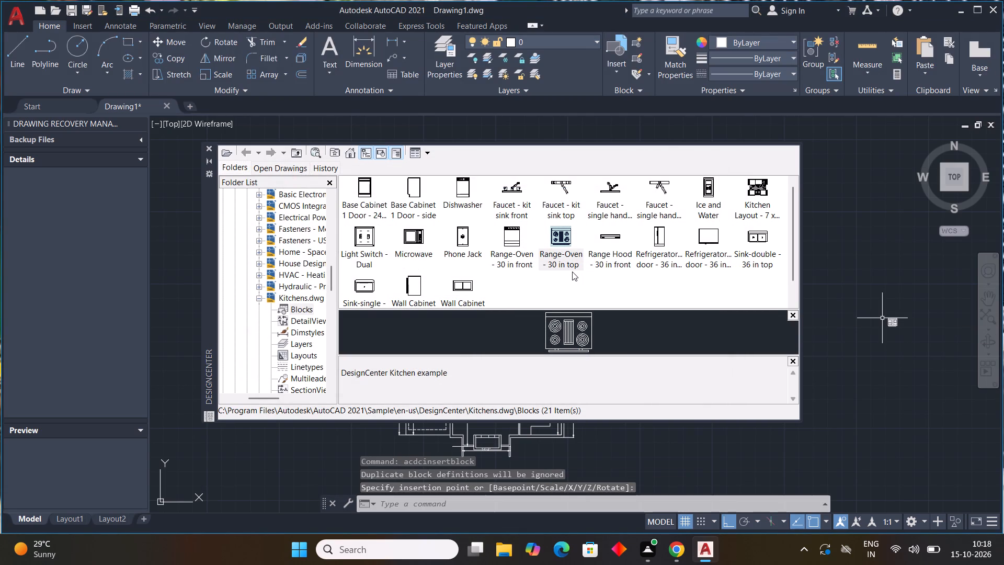
Insert the Sink-double - 36 in top block at scale 1, northwest of the range in the empty space east of the plan.
{"action": "double_click", "coordinate": [759, 235]}
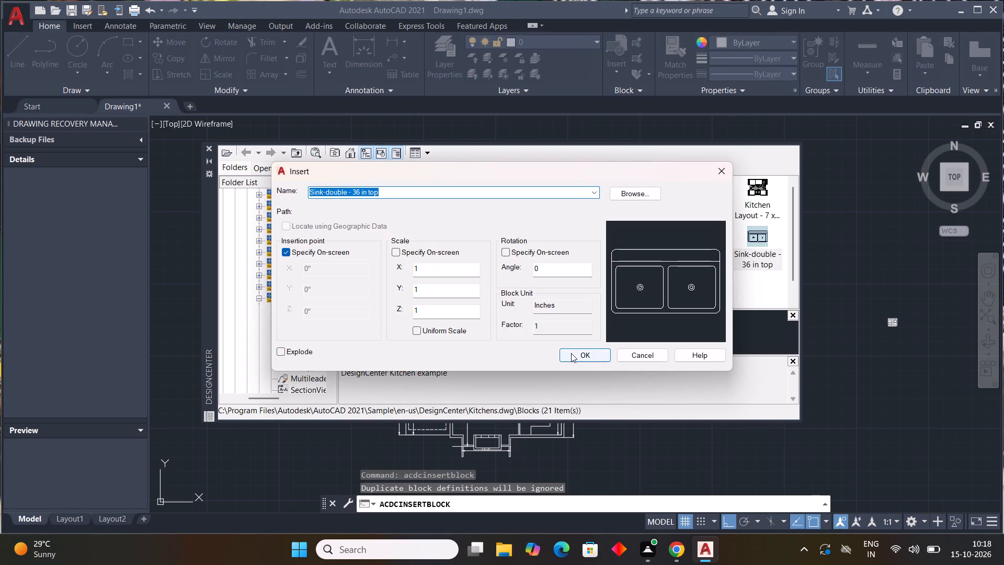
{"action": "left_click", "coordinate": [571, 353]}
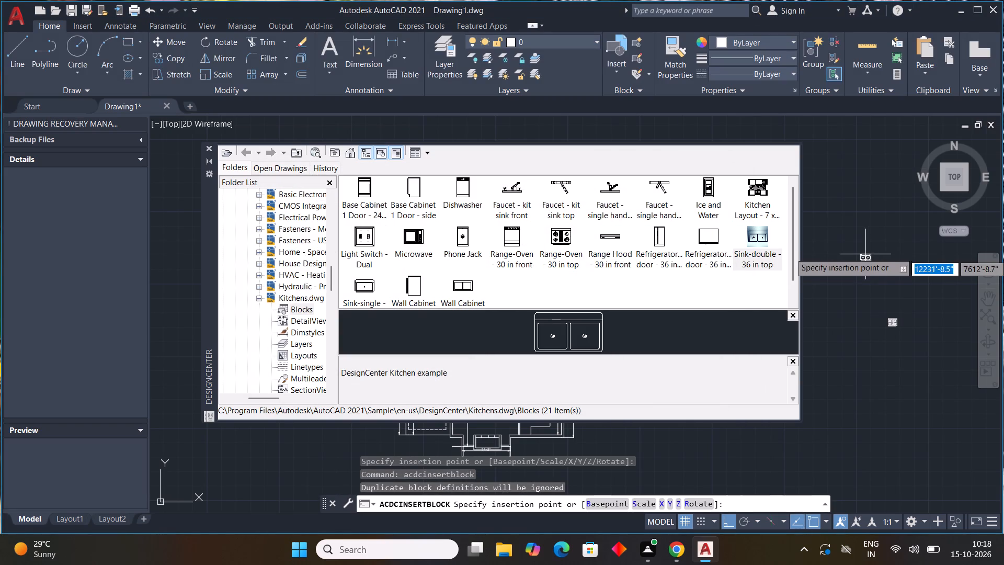
{"action": "left_click", "coordinate": [854, 245]}
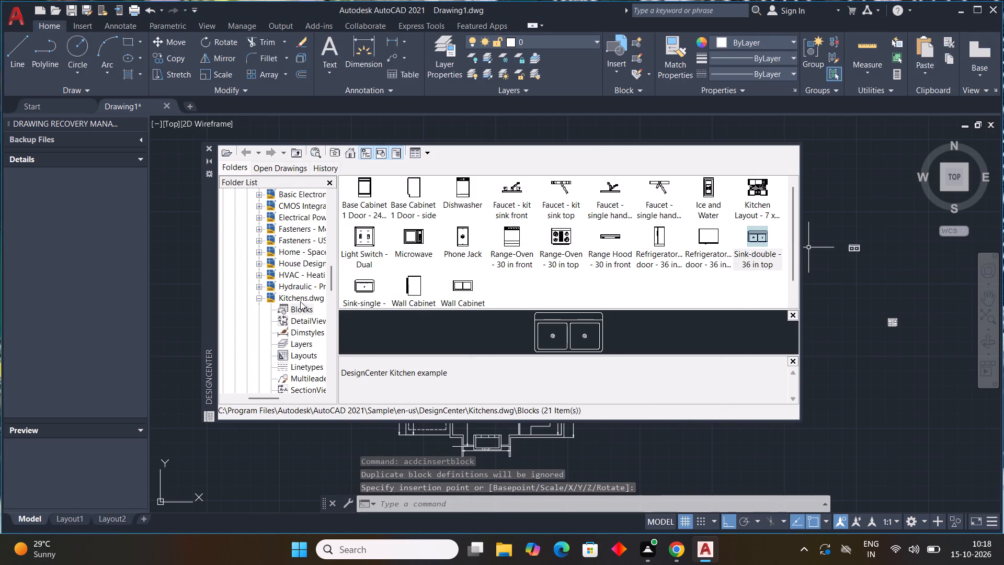
Insert the Bed - Queen block from Home - Space Planner.dwg at scale 1, placing it just north of the double sink.
{"action": "double_click", "coordinate": [287, 251]}
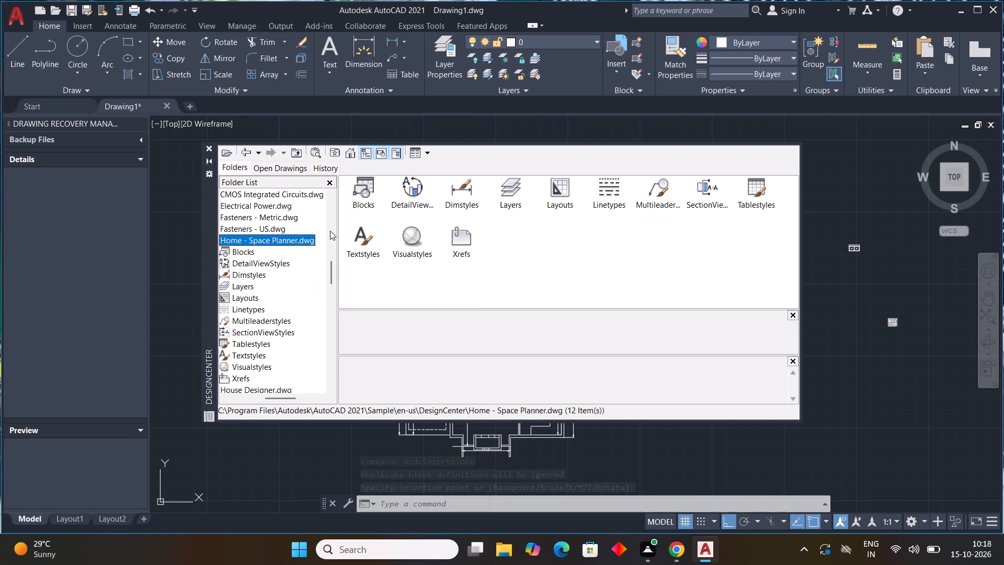
{"action": "double_click", "coordinate": [371, 186]}
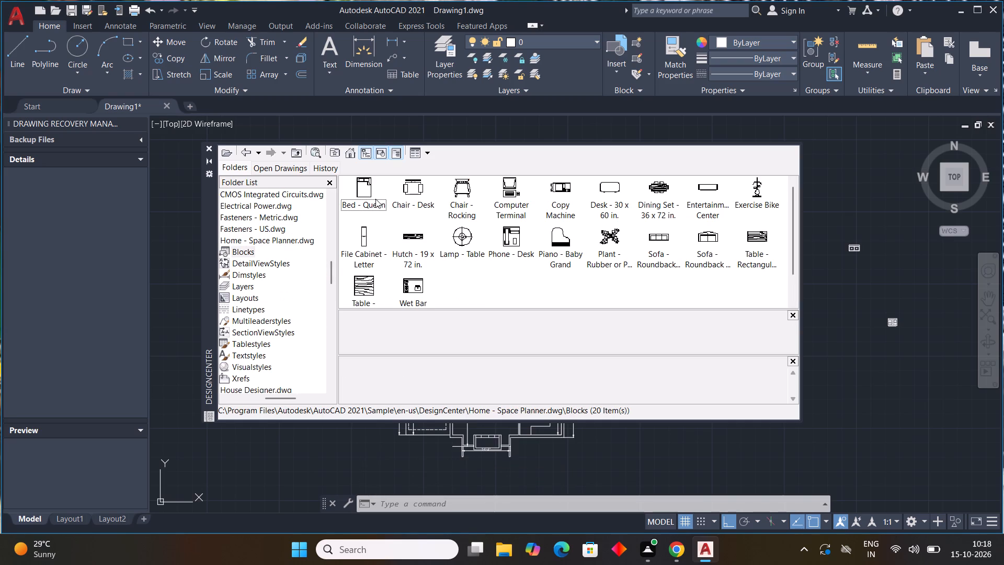
{"action": "double_click", "coordinate": [363, 187]}
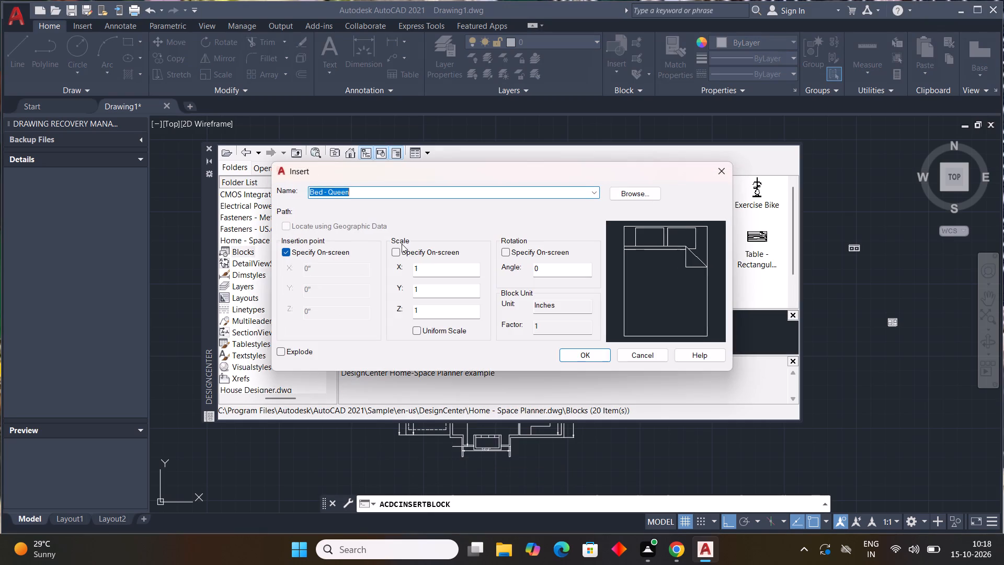
{"action": "left_click", "coordinate": [579, 357]}
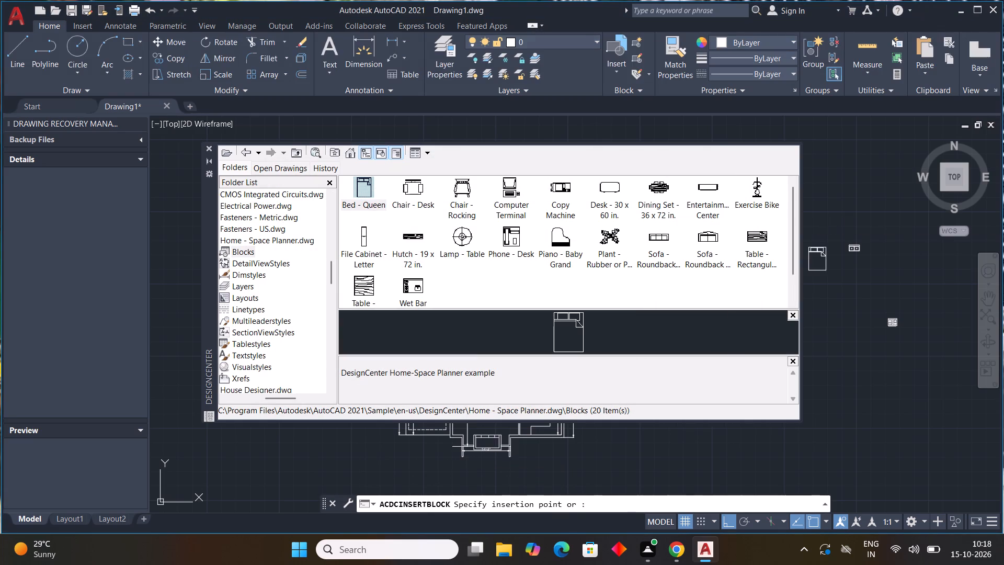
{"action": "left_click", "coordinate": [838, 202]}
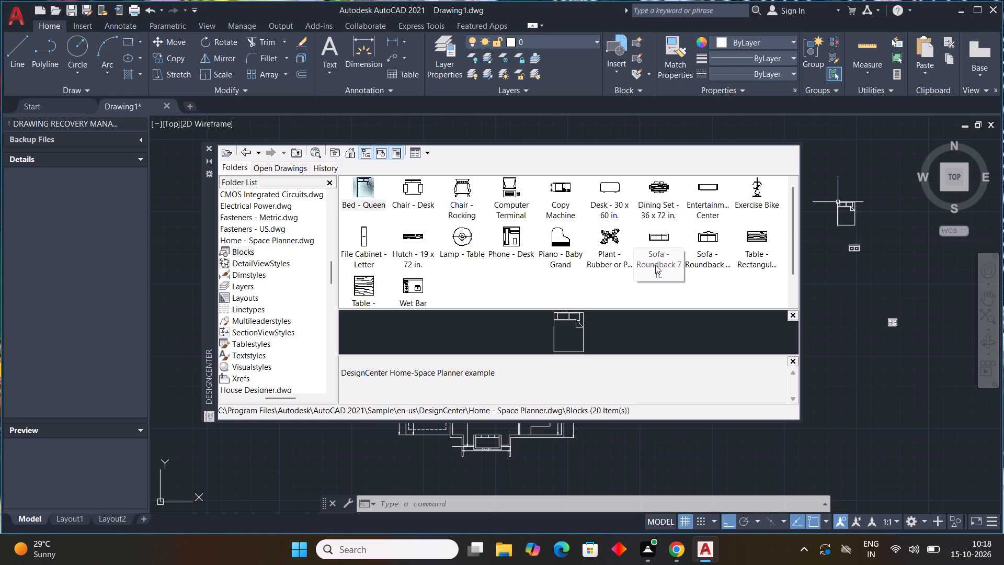
Insert the Sofa - Roundback 7 ft. block at scale 1, placing it just south of the double sink.
{"action": "double_click", "coordinate": [662, 238]}
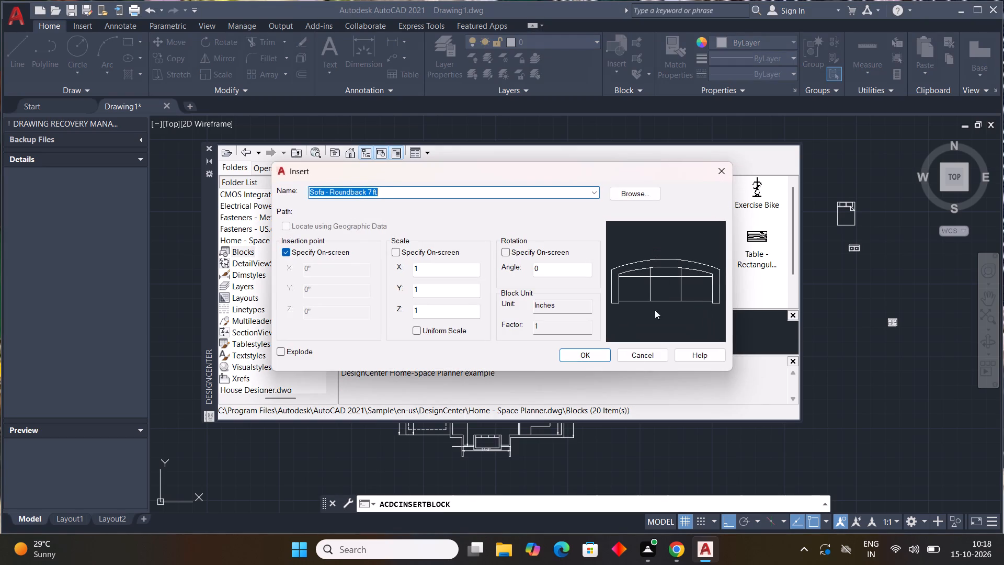
{"action": "left_click_drag", "start_coordinate": [581, 354], "coordinate": [598, 349]}
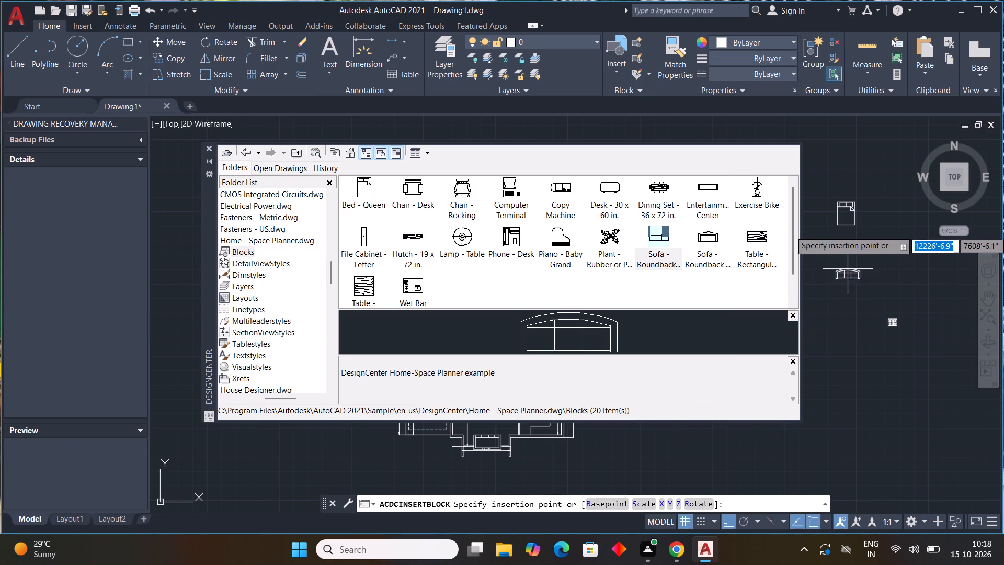
{"action": "left_click", "coordinate": [841, 270]}
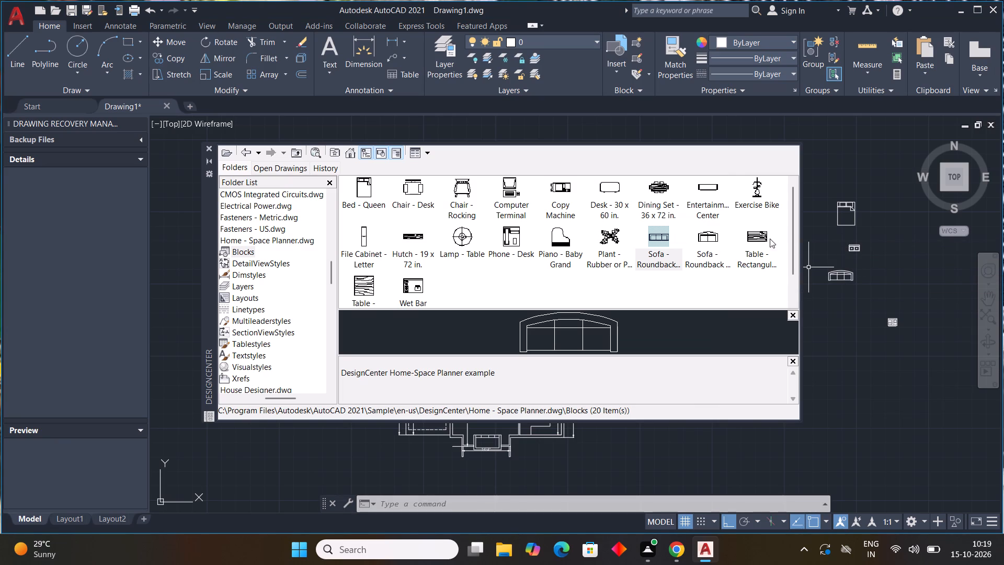
Insert the Desk - 30 x 60 in. block at scale 1, placing it east of the double sink and sofa.
{"action": "left_click", "coordinate": [604, 183]}
{"action": "left_click", "coordinate": [604, 183]}
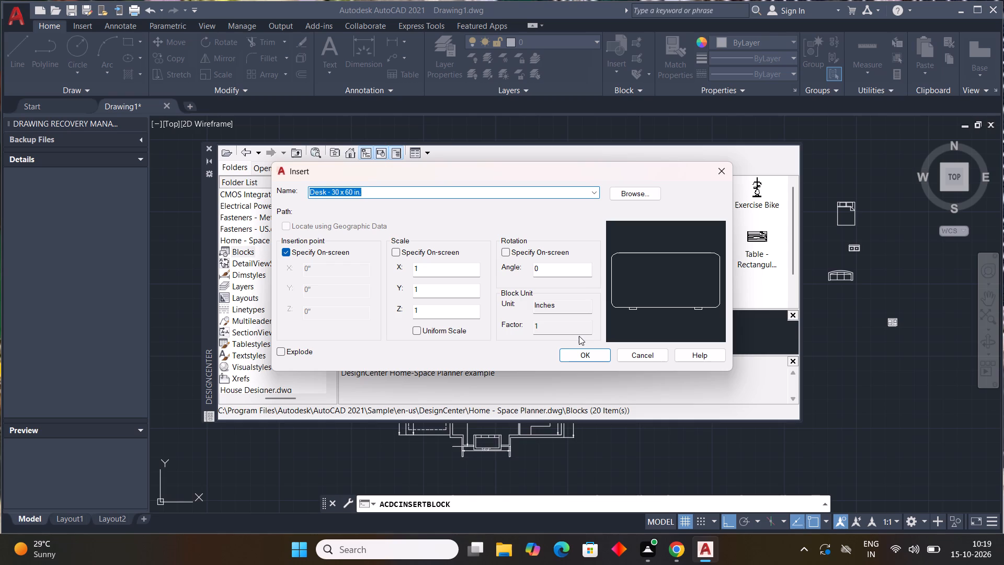
{"action": "left_click", "coordinate": [580, 353]}
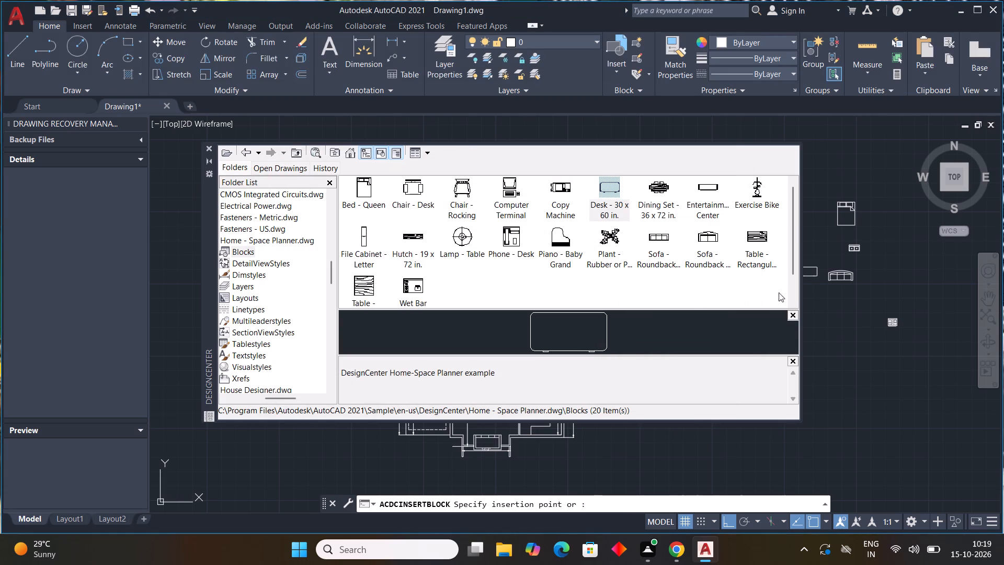
{"action": "left_click", "coordinate": [885, 257]}
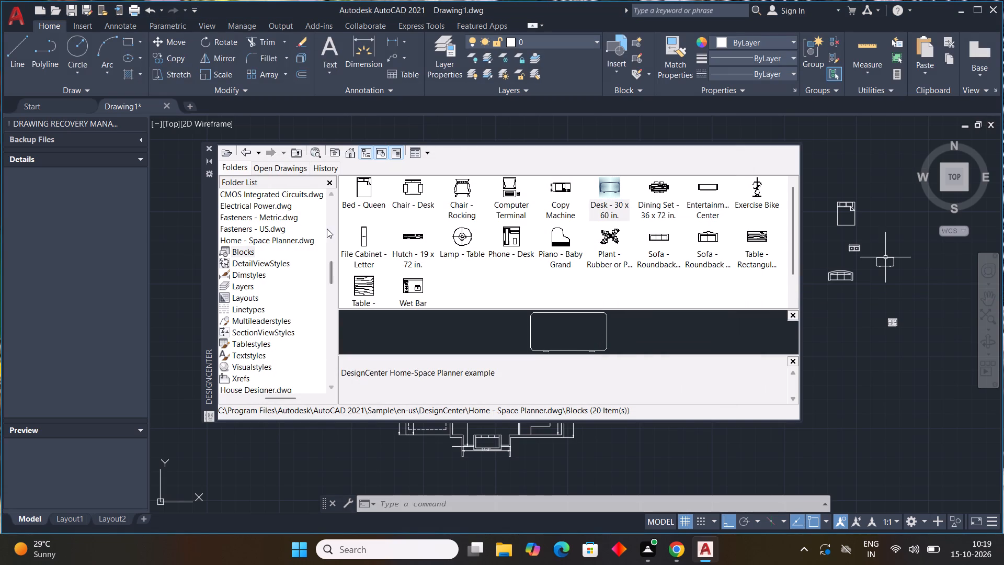
Look through DesignCenter's sample drawings and open drawings for further block sources, and close the palette.
{"action": "scroll", "coordinate": [266, 245], "scroll_direction": "down", "scroll_amount": 4}
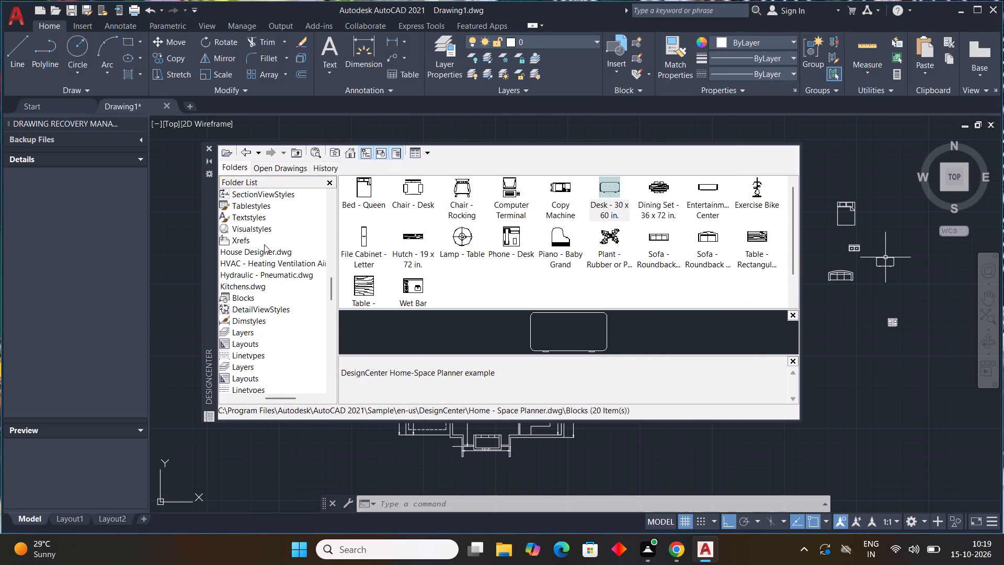
{"action": "scroll", "coordinate": [273, 251], "scroll_direction": "down", "scroll_amount": 5}
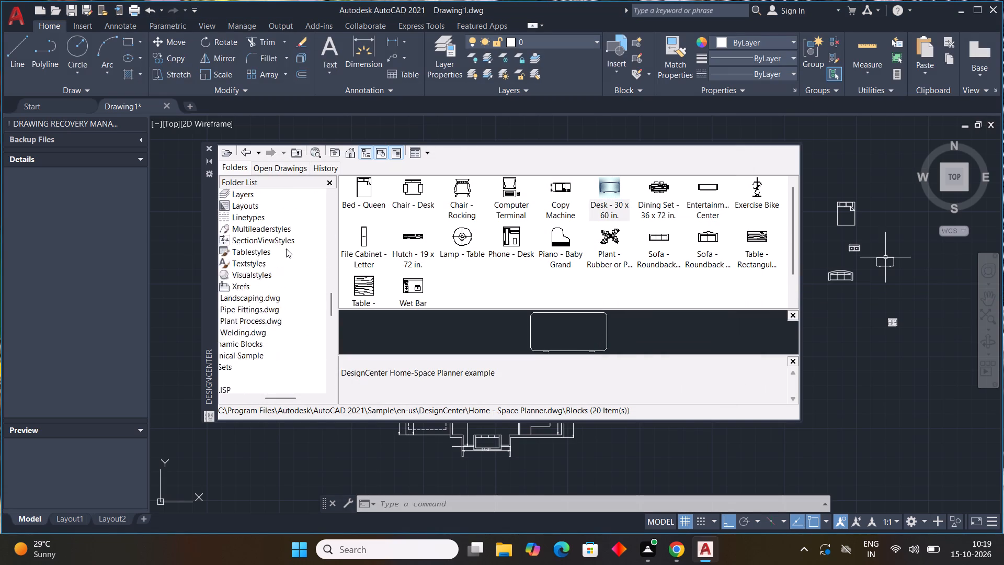
{"action": "scroll", "coordinate": [286, 248], "scroll_direction": "down", "scroll_amount": 3}
{"action": "scroll", "coordinate": [286, 243], "scroll_direction": "up", "scroll_amount": 13}
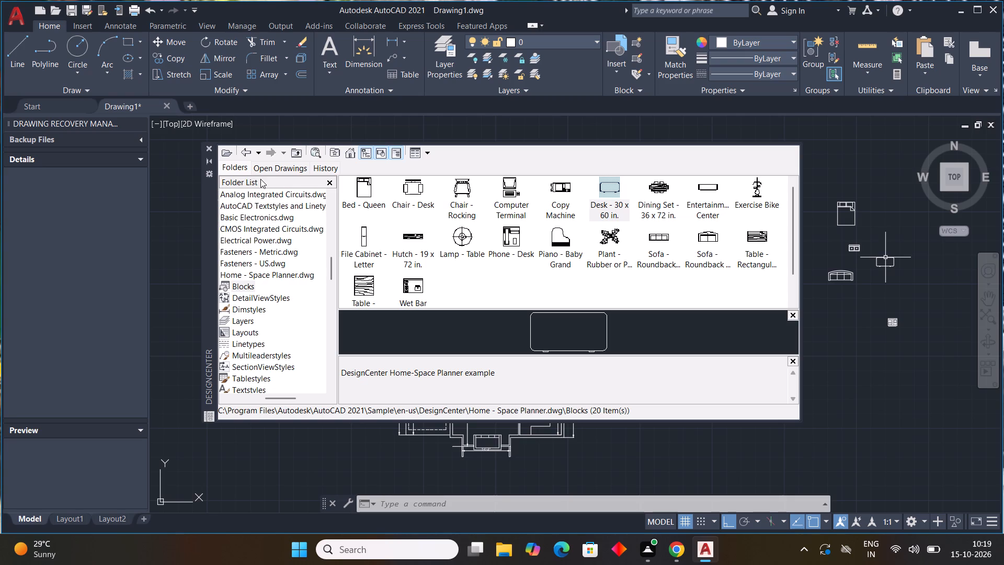
{"action": "left_click", "coordinate": [258, 169]}
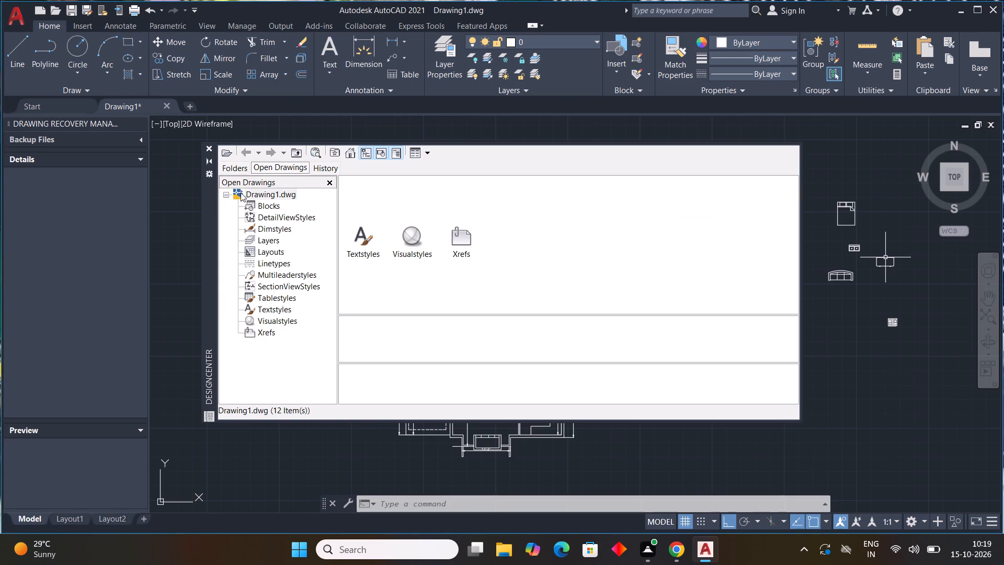
{"action": "left_click", "coordinate": [233, 169]}
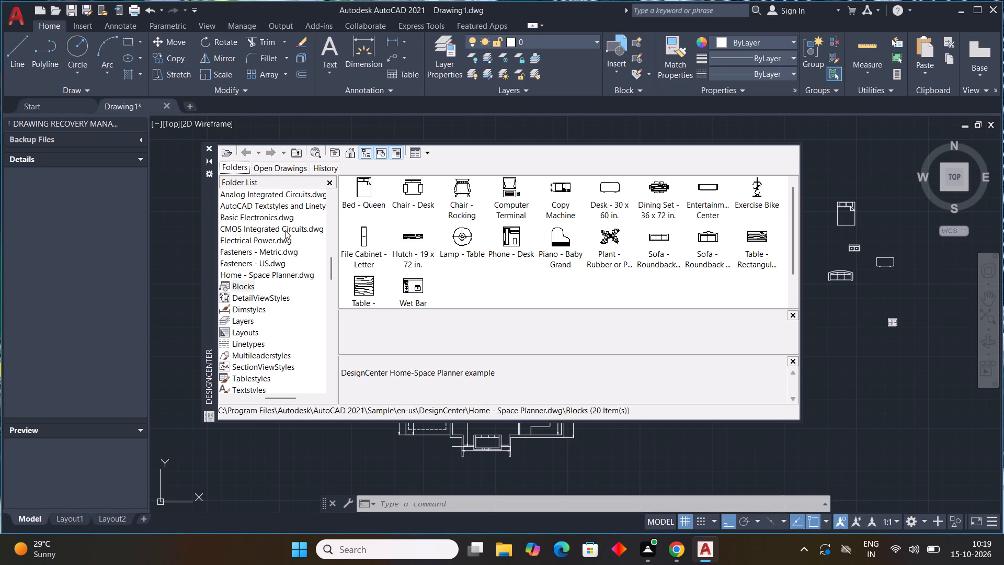
{"action": "scroll", "coordinate": [282, 227], "scroll_direction": "up", "scroll_amount": 9}
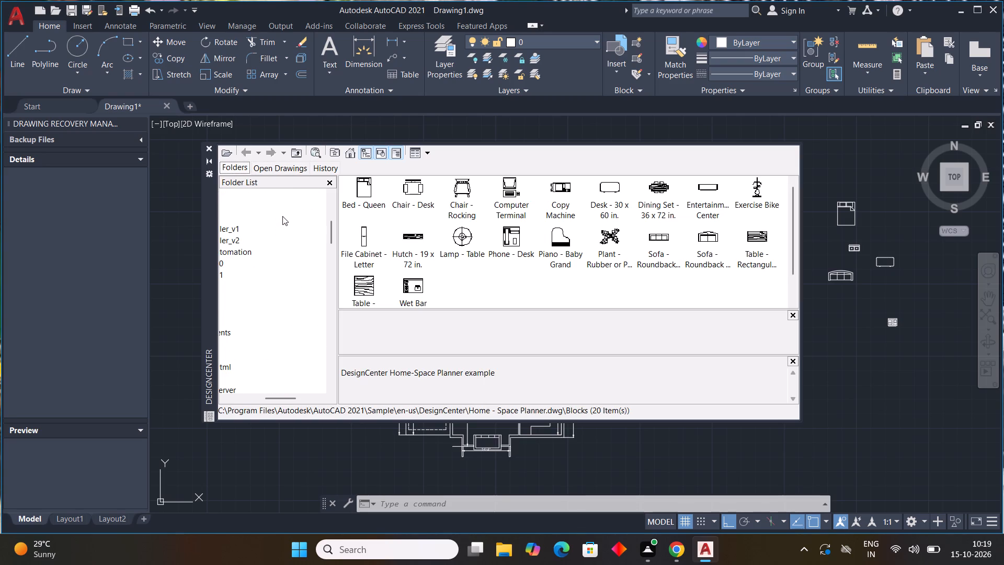
{"action": "scroll", "coordinate": [288, 207], "scroll_direction": "down", "scroll_amount": 18}
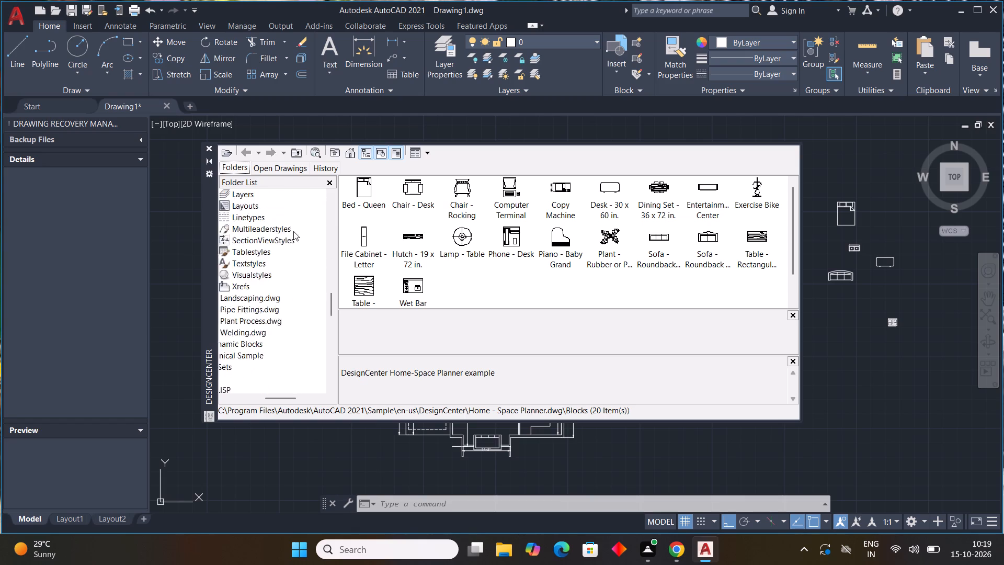
{"action": "scroll", "coordinate": [293, 231], "scroll_direction": "down", "scroll_amount": 10}
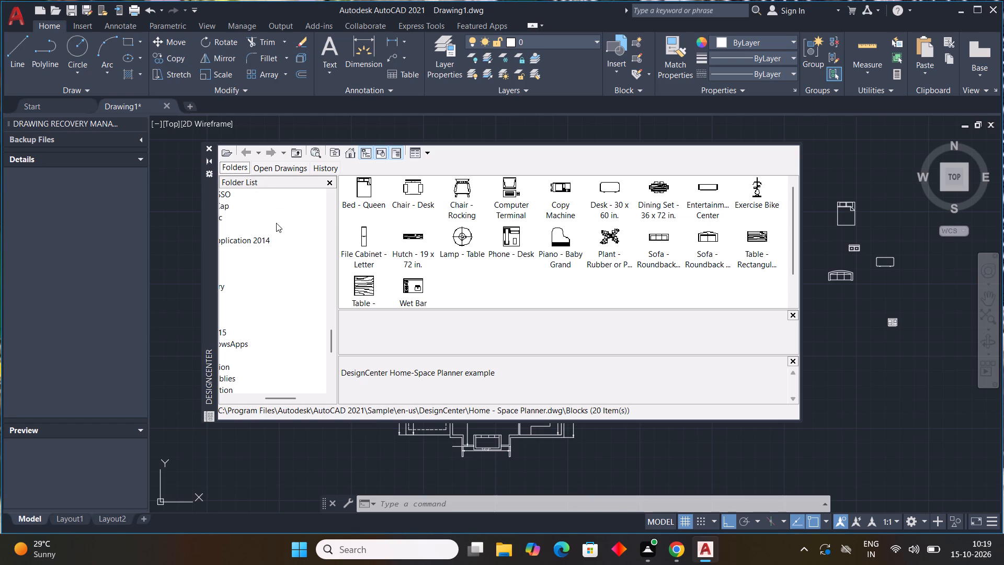
{"action": "left_click_drag", "start_coordinate": [292, 188], "coordinate": [303, 185]}
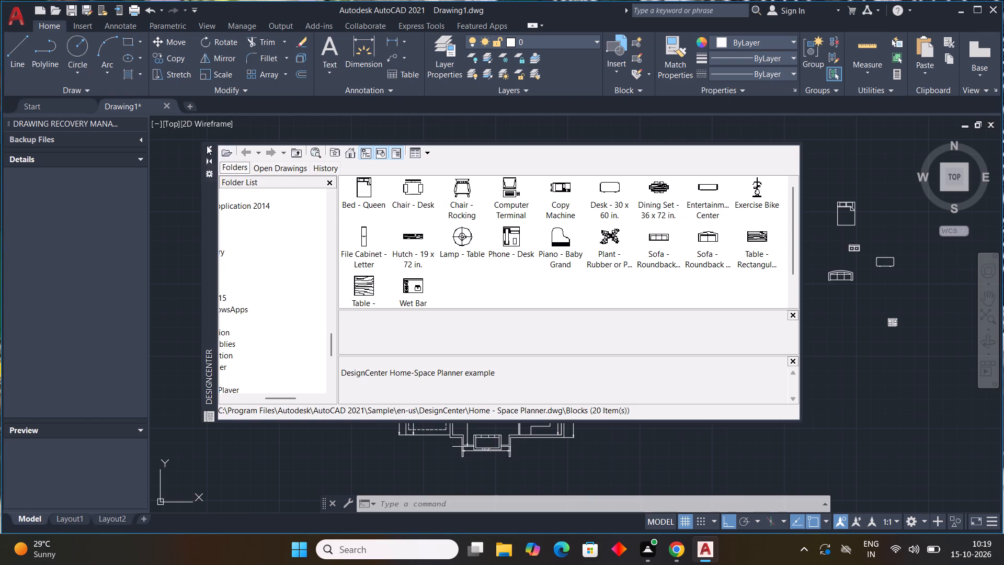
{"action": "left_click", "coordinate": [207, 145]}
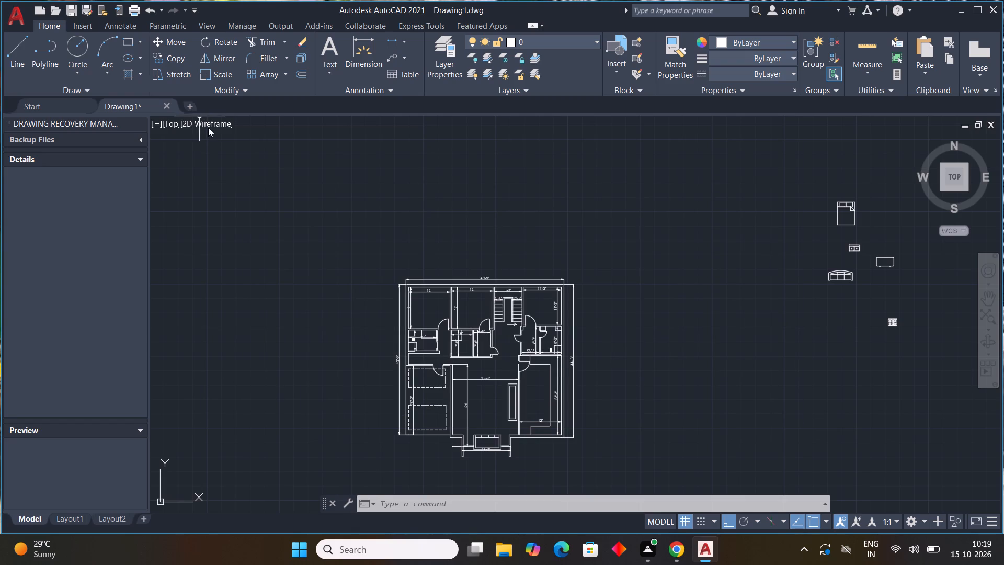
Look through DesignCenter's folder list and the loadable drawings in Documents for further block sources, and close the palette.
{"action": "key", "text": "ctrl+2"}
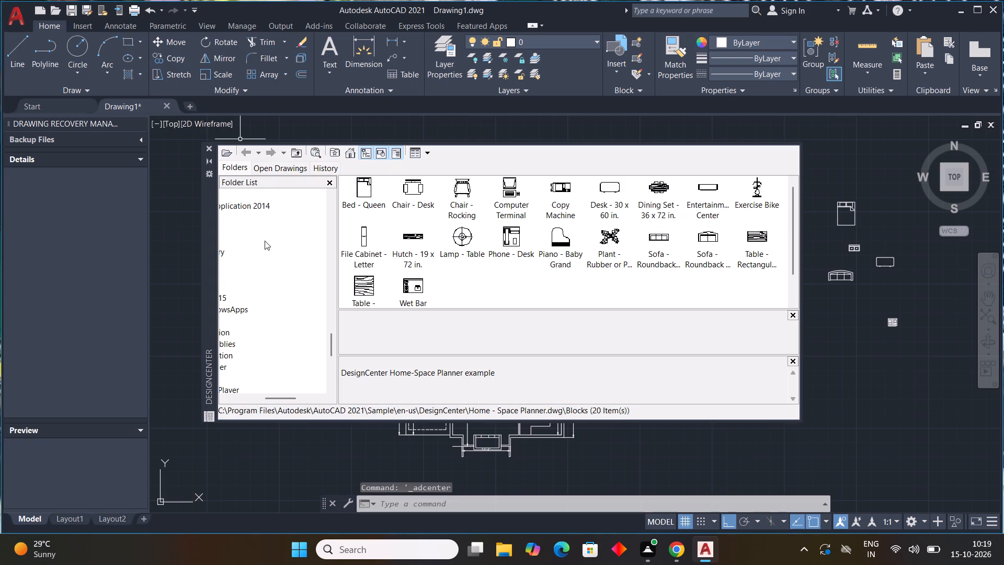
{"action": "scroll", "coordinate": [265, 241], "scroll_direction": "down", "scroll_amount": 9}
{"action": "left_click", "coordinate": [234, 166]}
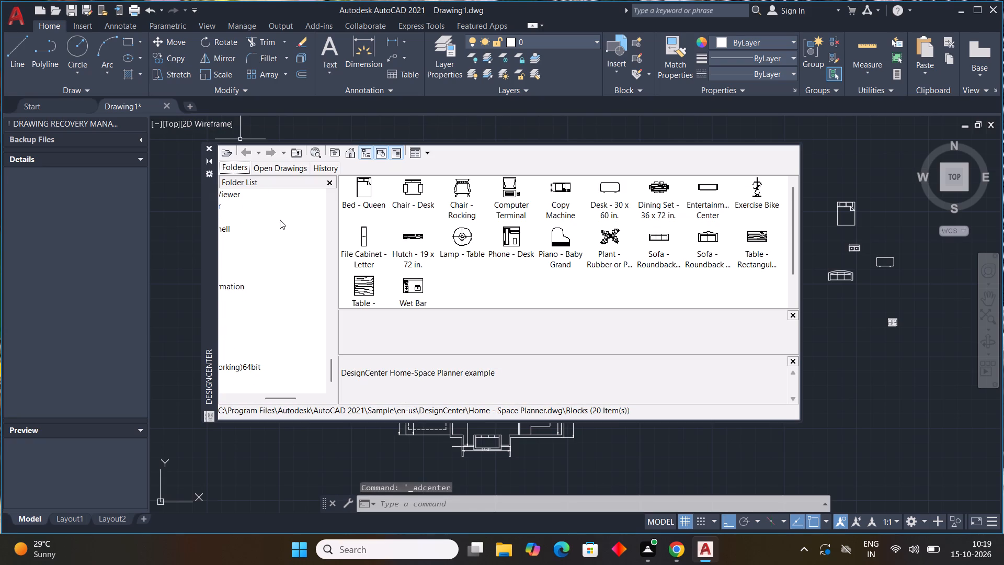
{"action": "scroll", "coordinate": [280, 221], "scroll_direction": "down", "scroll_amount": 5}
{"action": "scroll", "coordinate": [266, 247], "scroll_direction": "up", "scroll_amount": 6}
{"action": "middle_click_drag", "start_coordinate": [266, 246], "coordinate": [291, 249]}
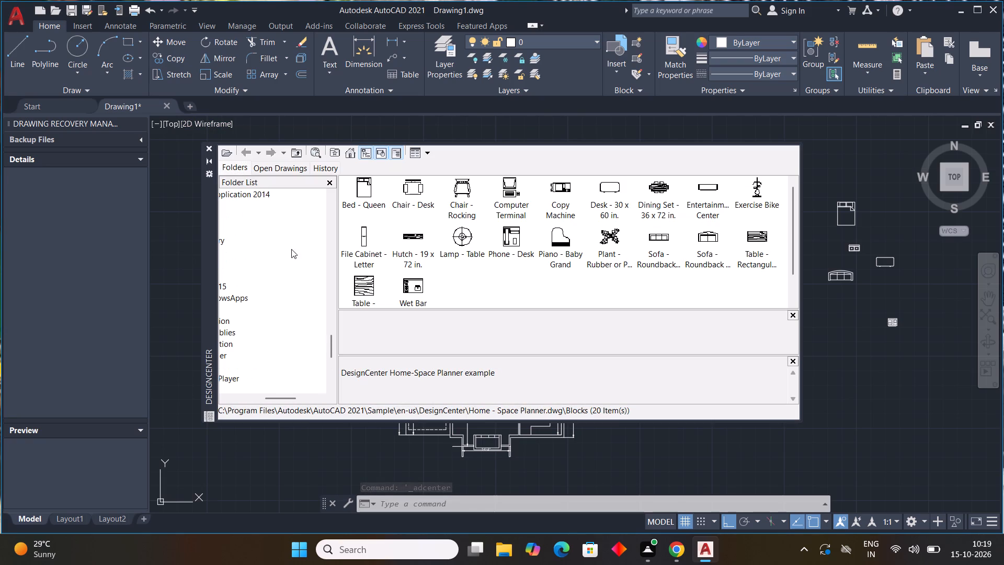
{"action": "middle_click_drag", "start_coordinate": [291, 249], "coordinate": [364, 251]}
{"action": "left_click_drag", "start_coordinate": [257, 183], "coordinate": [319, 187]}
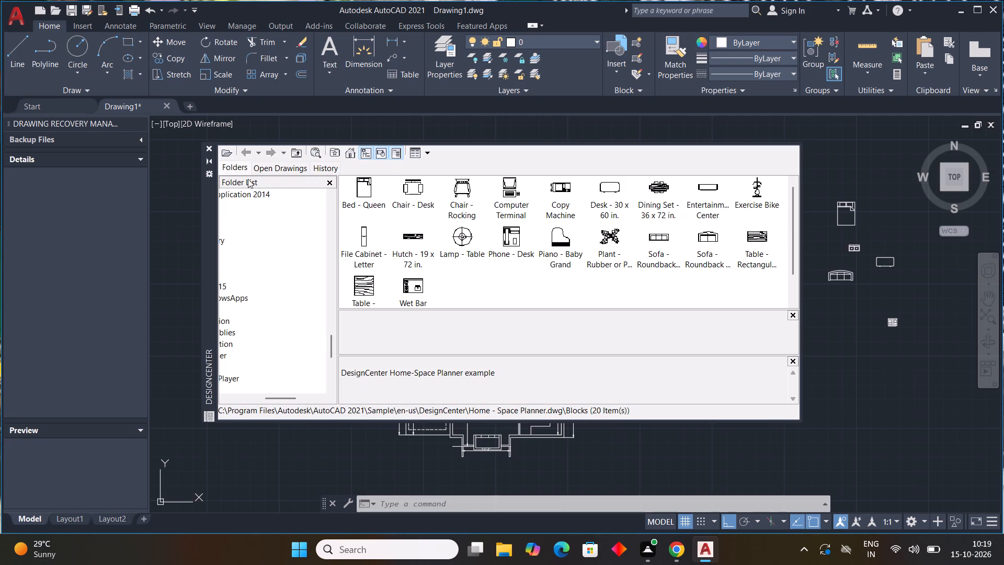
{"action": "double_click", "coordinate": [247, 150]}
{"action": "left_click", "coordinate": [247, 150]}
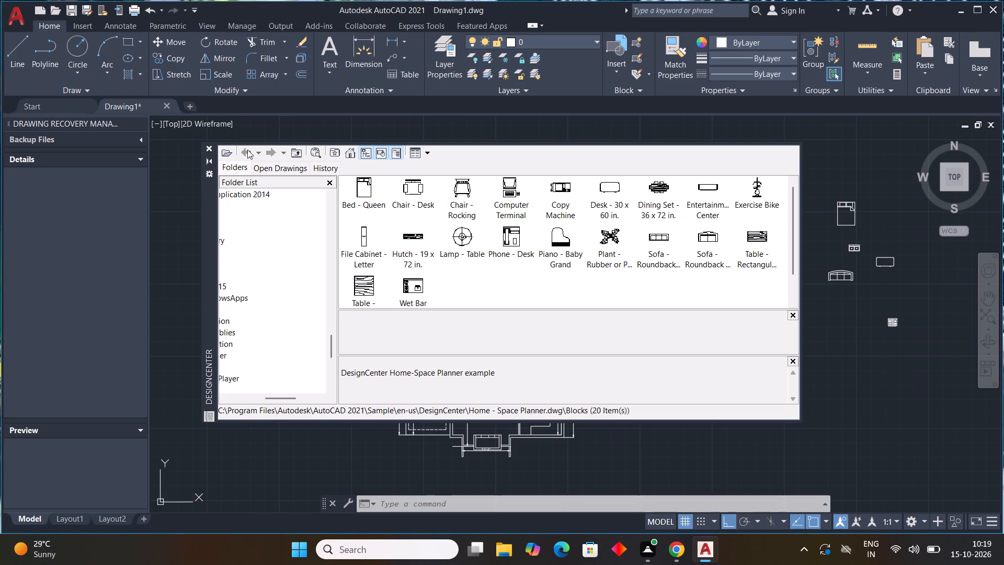
{"action": "left_click", "coordinate": [327, 165]}
{"action": "left_click", "coordinate": [226, 171]}
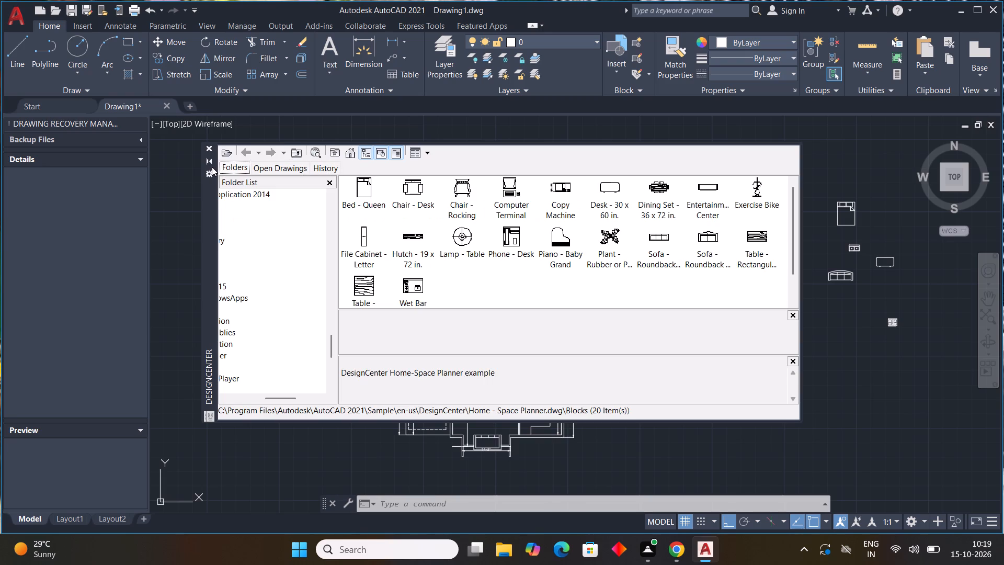
{"action": "left_click", "coordinate": [230, 151]}
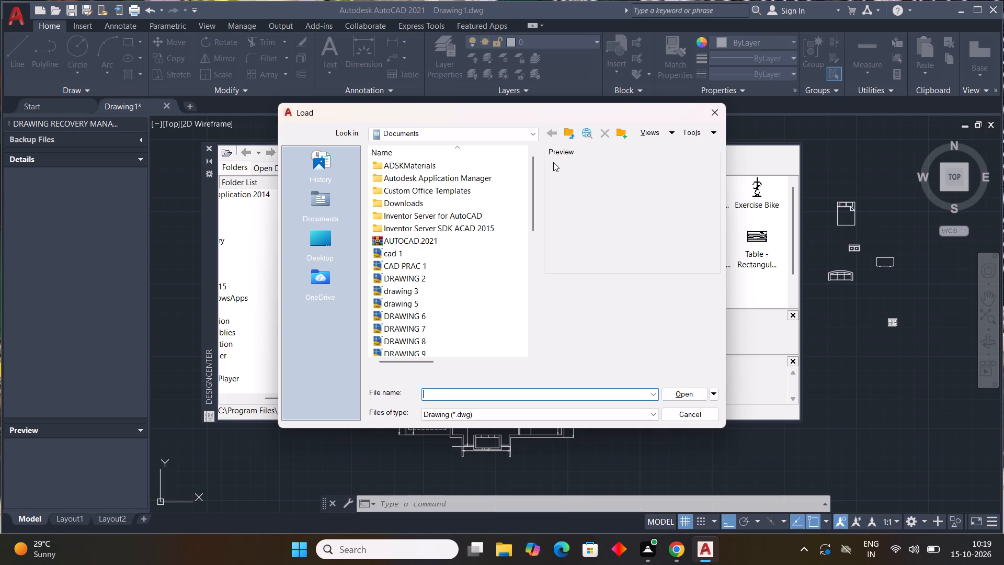
{"action": "left_click", "coordinate": [718, 114]}
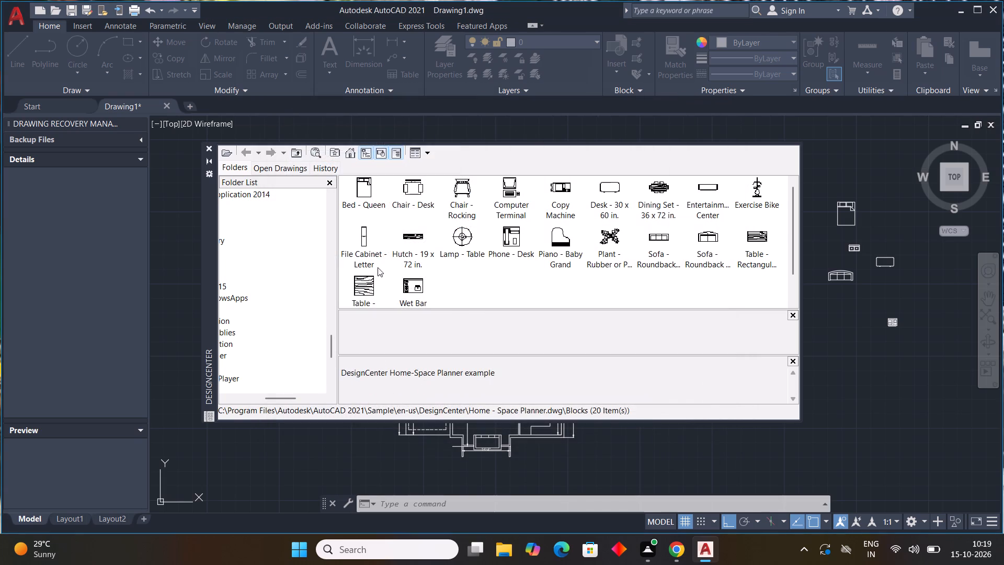
{"action": "scroll", "coordinate": [243, 316], "scroll_direction": "down", "scroll_amount": 4}
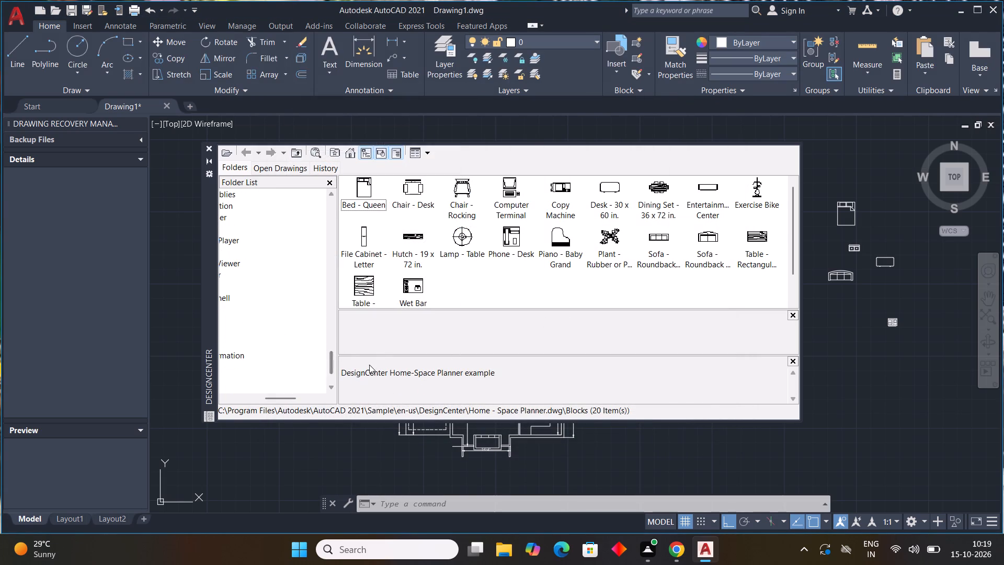
{"action": "left_click", "coordinate": [394, 375]}
{"action": "left_click_drag", "start_coordinate": [462, 380], "coordinate": [461, 371]}
{"action": "left_click_drag", "start_coordinate": [460, 367], "coordinate": [452, 368]}
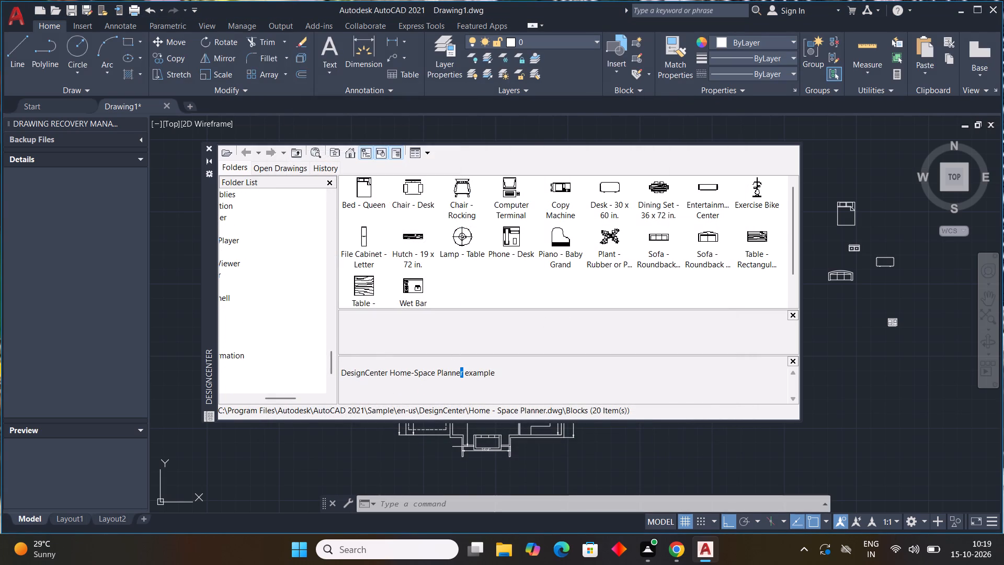
{"action": "left_click", "coordinate": [417, 378]}
{"action": "scroll", "coordinate": [125, 244], "scroll_direction": "down", "scroll_amount": 3}
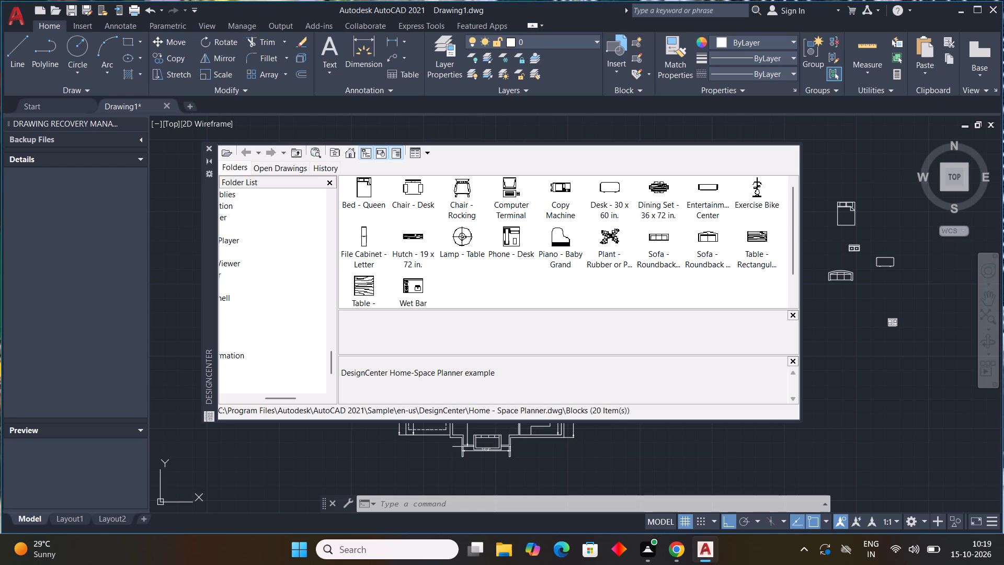
{"action": "scroll", "coordinate": [122, 242], "scroll_direction": "down", "scroll_amount": 1}
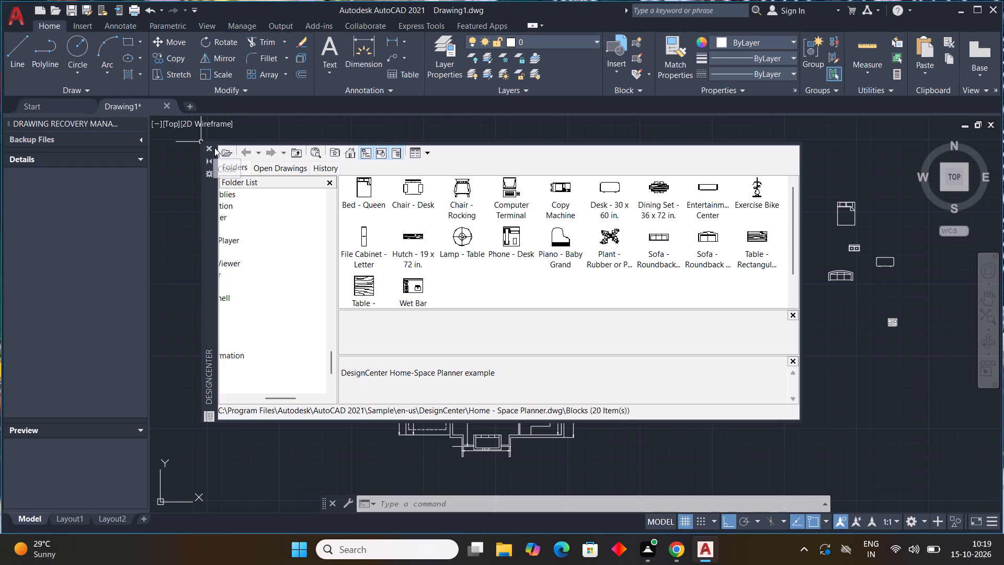
{"action": "left_click", "coordinate": [212, 148]}
{"action": "left_click", "coordinate": [212, 148]}
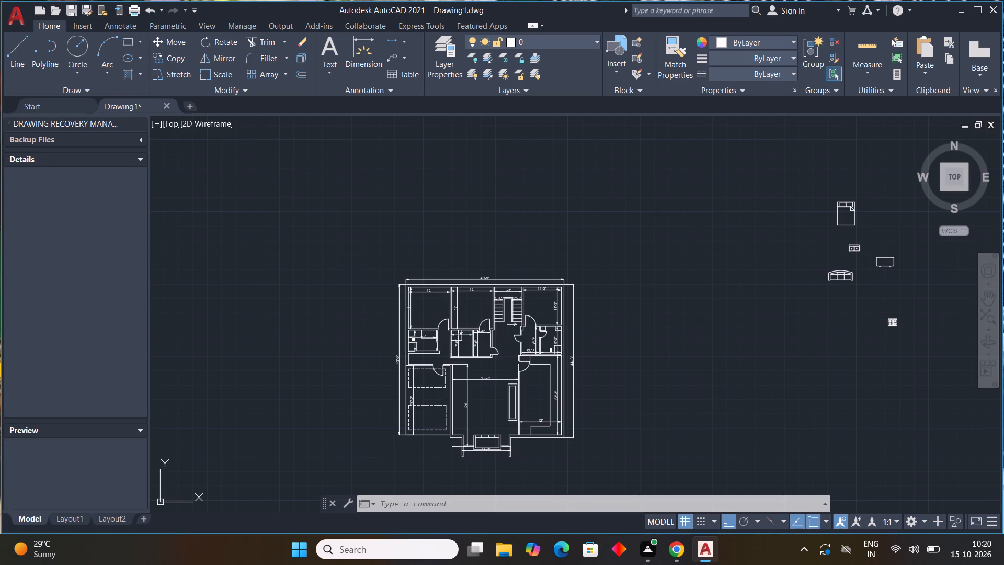
{"action": "left_click", "coordinate": [214, 153]}
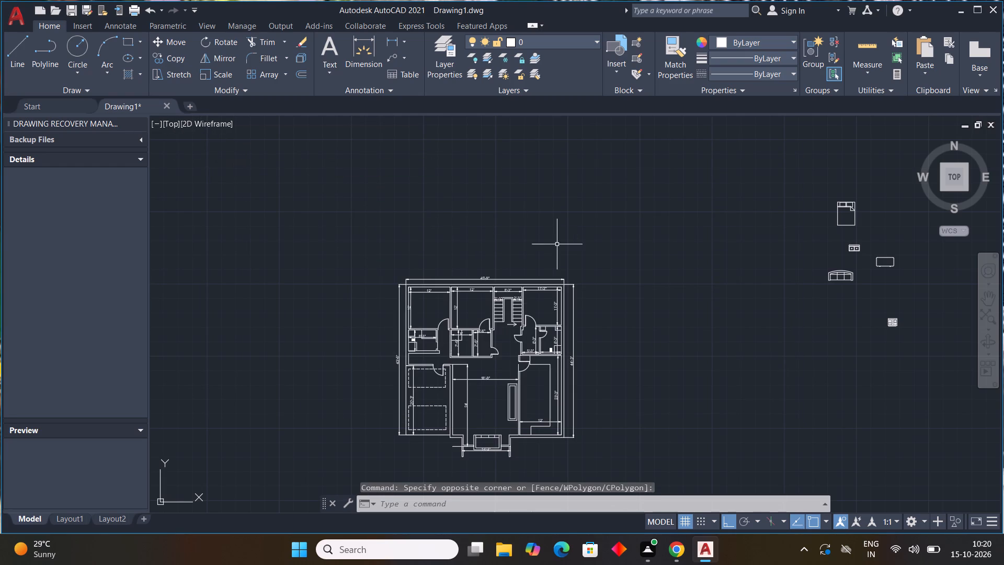
Reopen DesignCenter and display the blocks of the sample drawing House Designer.dwg.
{"action": "key", "text": "ctrl+2"}
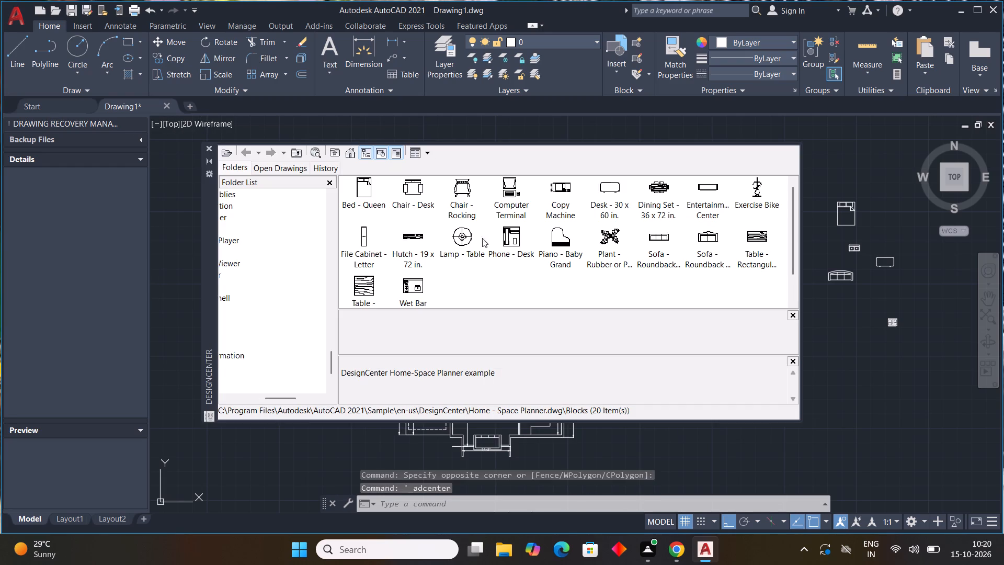
{"action": "scroll", "coordinate": [300, 212], "scroll_direction": "down", "scroll_amount": 3}
{"action": "scroll", "coordinate": [254, 242], "scroll_direction": "up", "scroll_amount": 4}
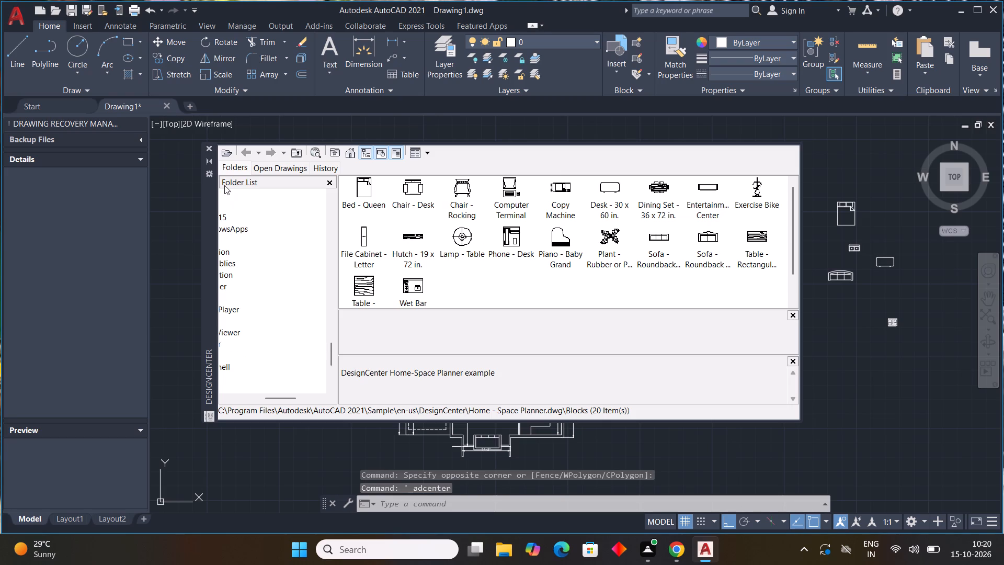
{"action": "left_click_drag", "start_coordinate": [228, 183], "coordinate": [266, 187]}
{"action": "left_click_drag", "start_coordinate": [272, 179], "coordinate": [315, 190]}
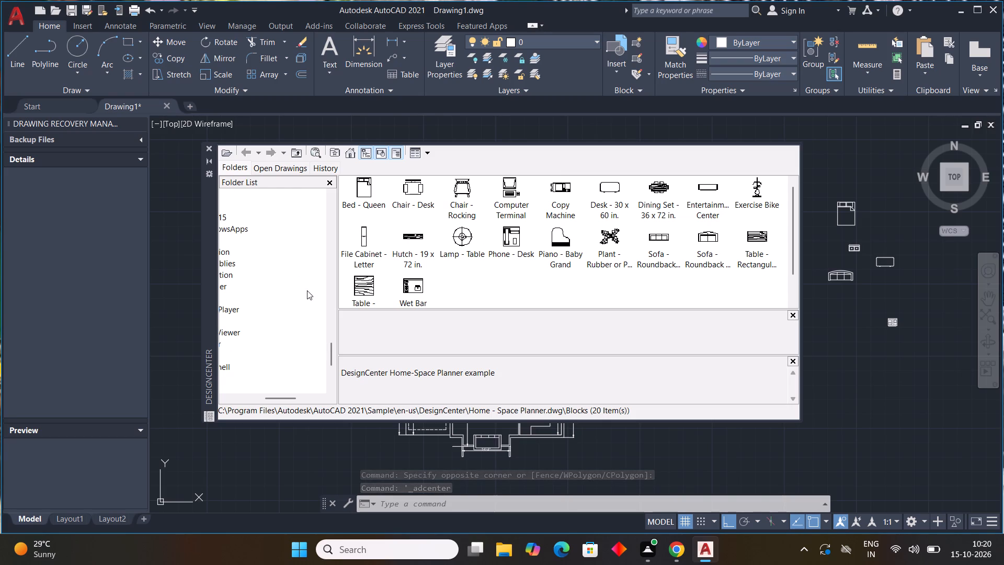
{"action": "scroll", "coordinate": [311, 296], "scroll_direction": "down", "scroll_amount": 9}
{"action": "scroll", "coordinate": [239, 298], "scroll_direction": "up", "scroll_amount": 6}
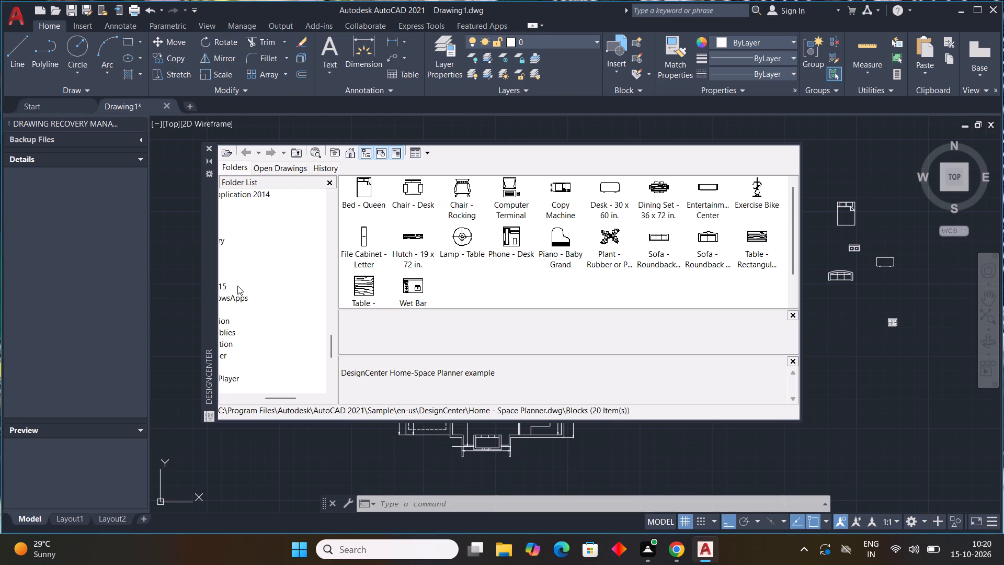
{"action": "scroll", "coordinate": [237, 286], "scroll_direction": "down", "scroll_amount": 1}
{"action": "scroll", "coordinate": [237, 286], "scroll_direction": "up", "scroll_amount": 4}
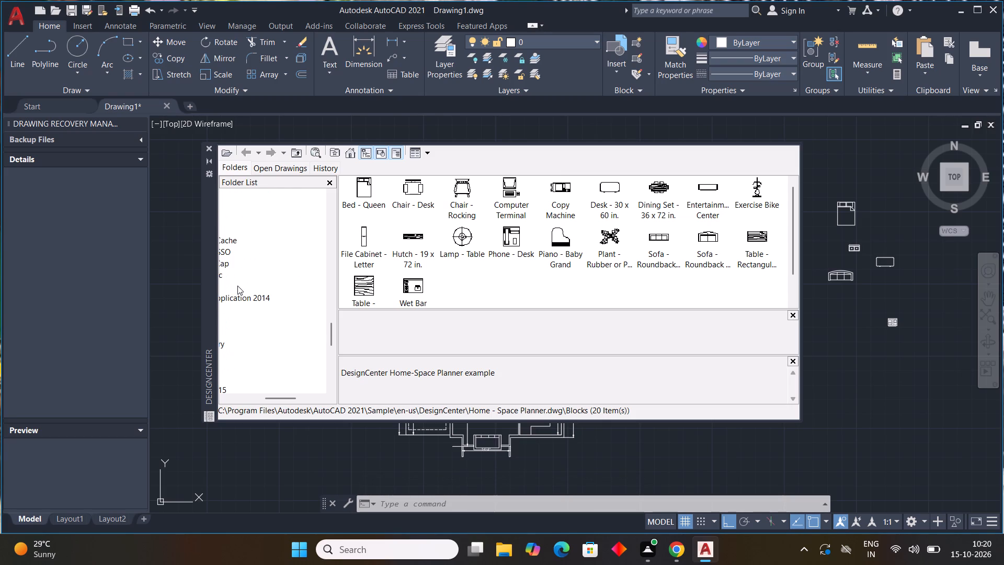
{"action": "scroll", "coordinate": [239, 282], "scroll_direction": "up", "scroll_amount": 7}
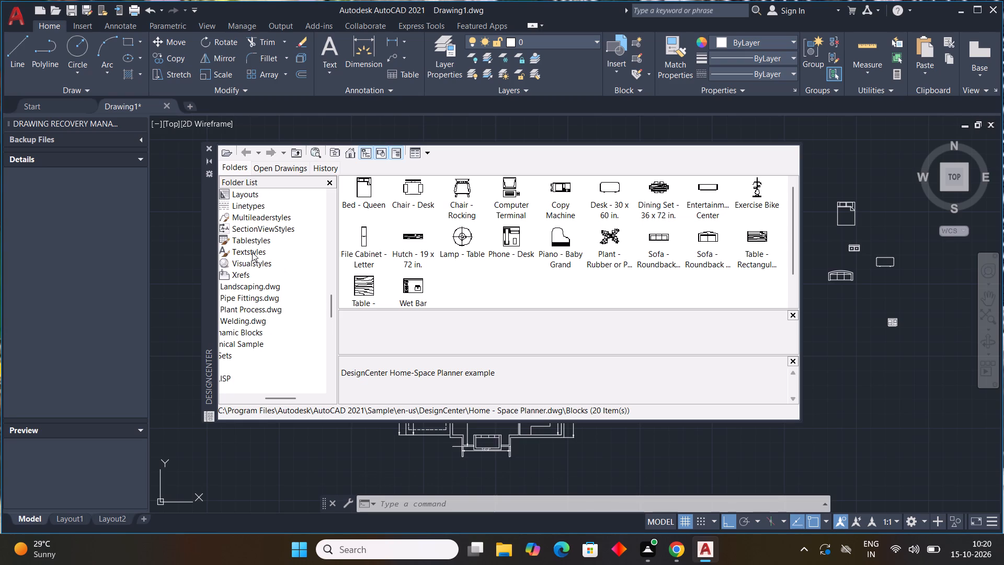
{"action": "scroll", "coordinate": [252, 252], "scroll_direction": "up", "scroll_amount": 3}
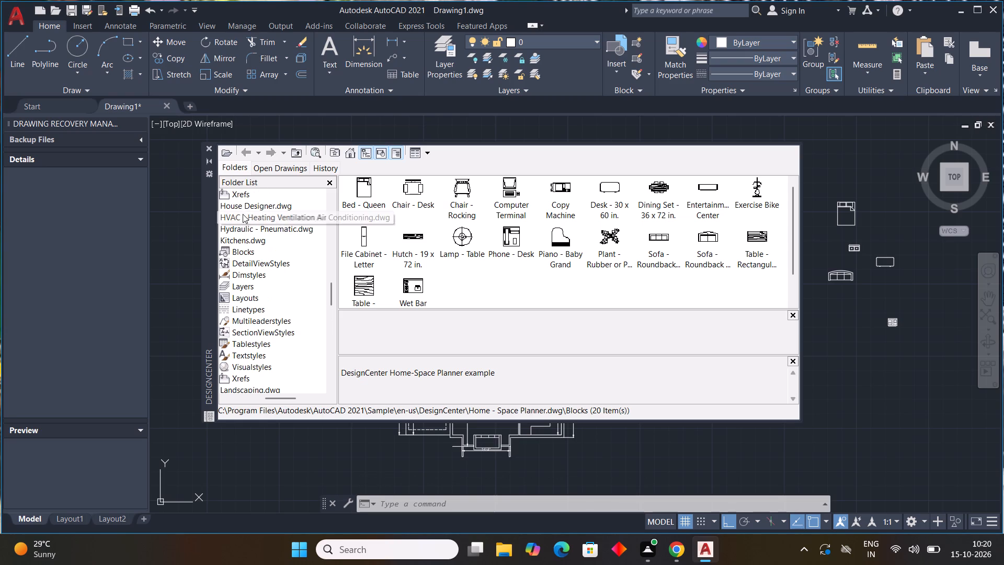
{"action": "double_click", "coordinate": [246, 207]}
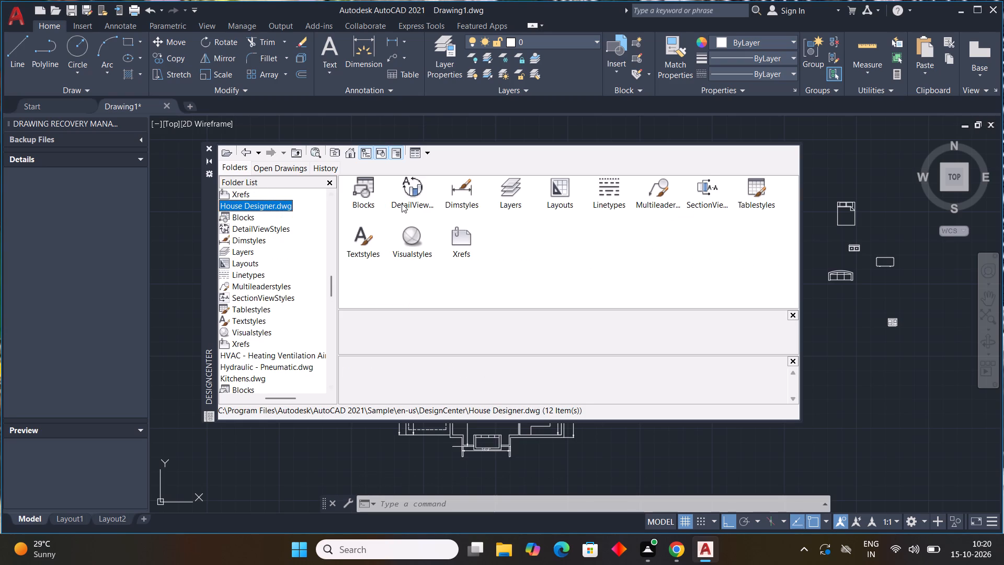
{"action": "double_click", "coordinate": [359, 191]}
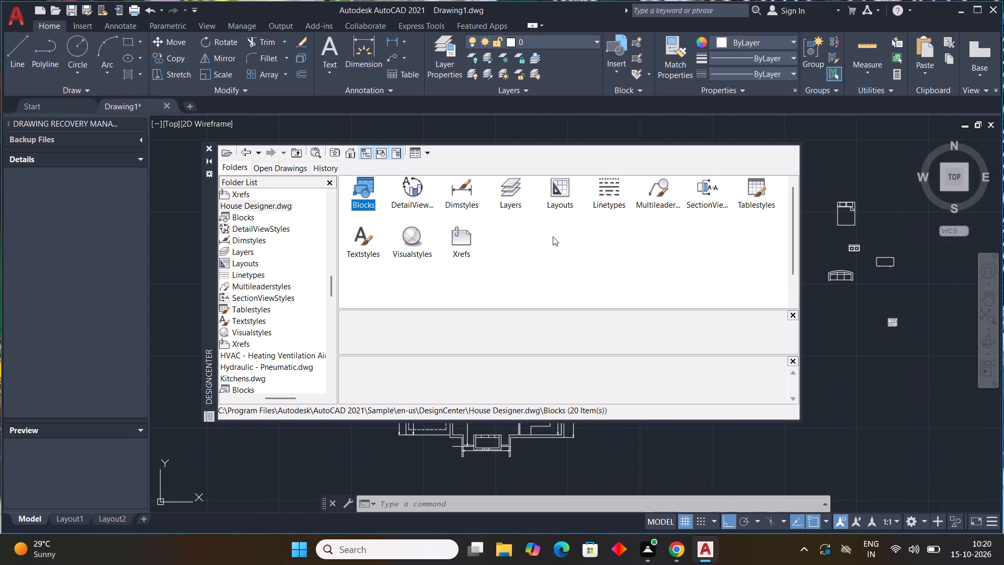
Insert the Toilet - top block at scale 1, placing it south of the sofa, and close DesignCenter.
{"action": "left_click", "coordinate": [711, 240]}
{"action": "key", "text": "c"}
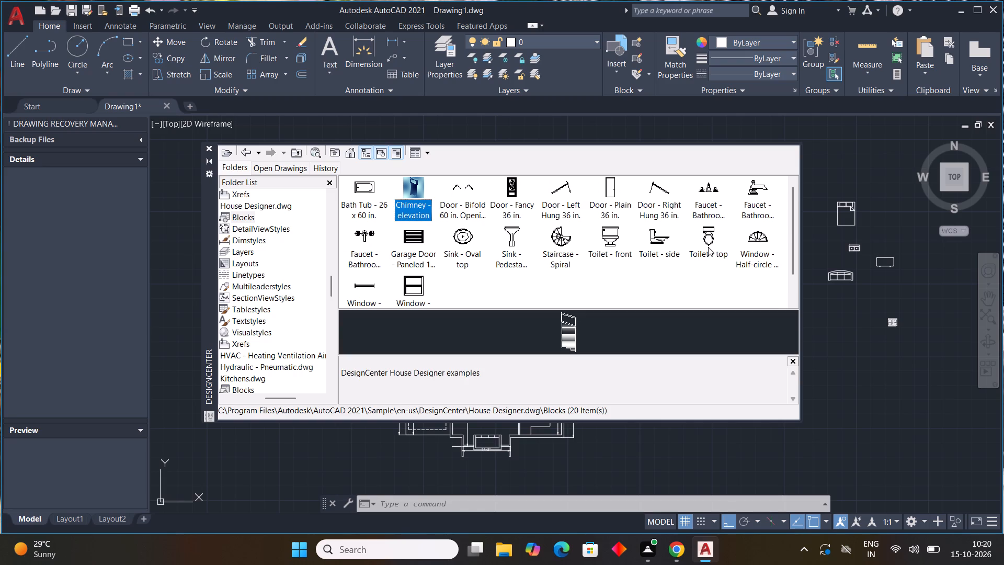
{"action": "key", "text": "Escape"}
{"action": "key", "text": "Escape"}
{"action": "double_click", "coordinate": [706, 241]}
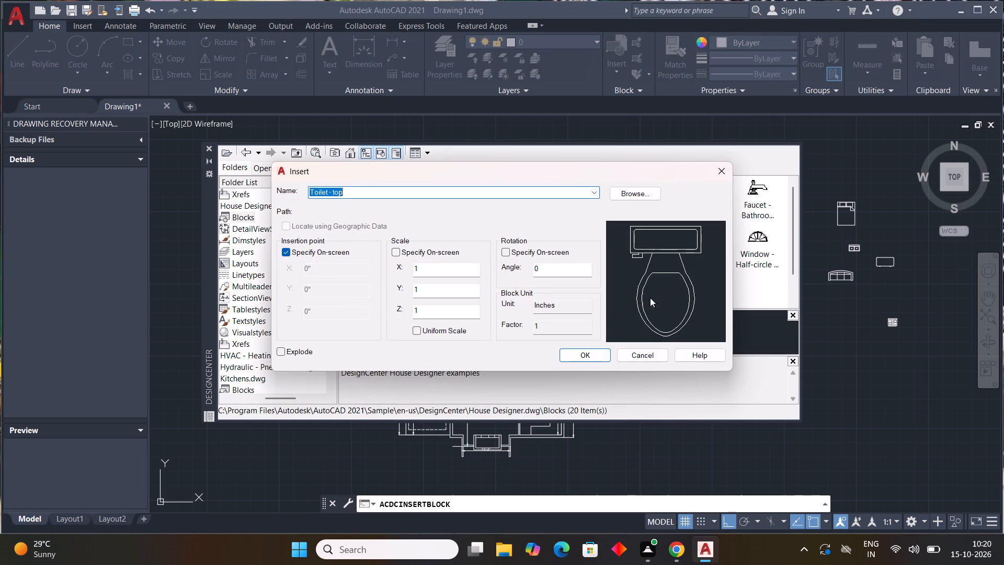
{"action": "left_click", "coordinate": [586, 356]}
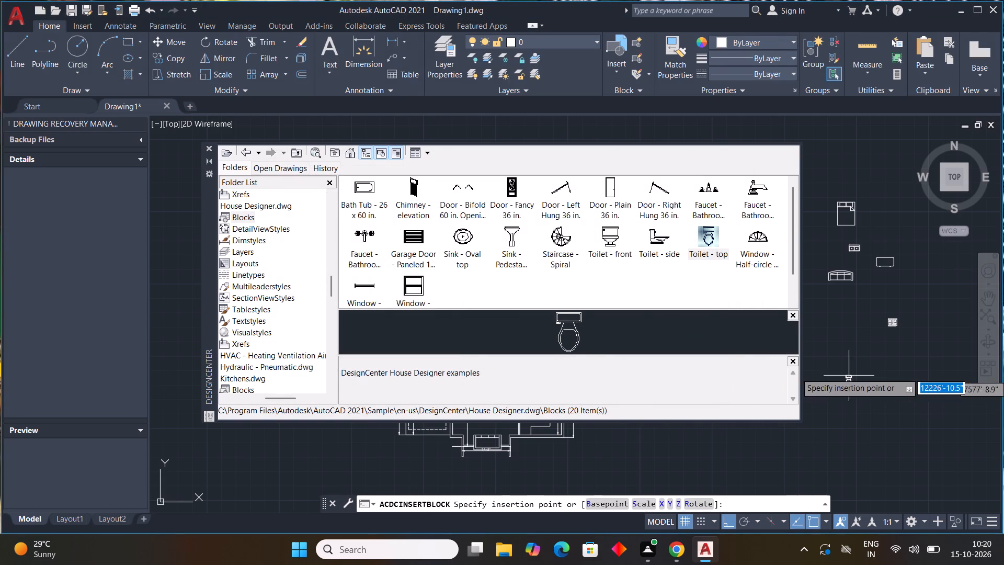
{"action": "left_click", "coordinate": [847, 367]}
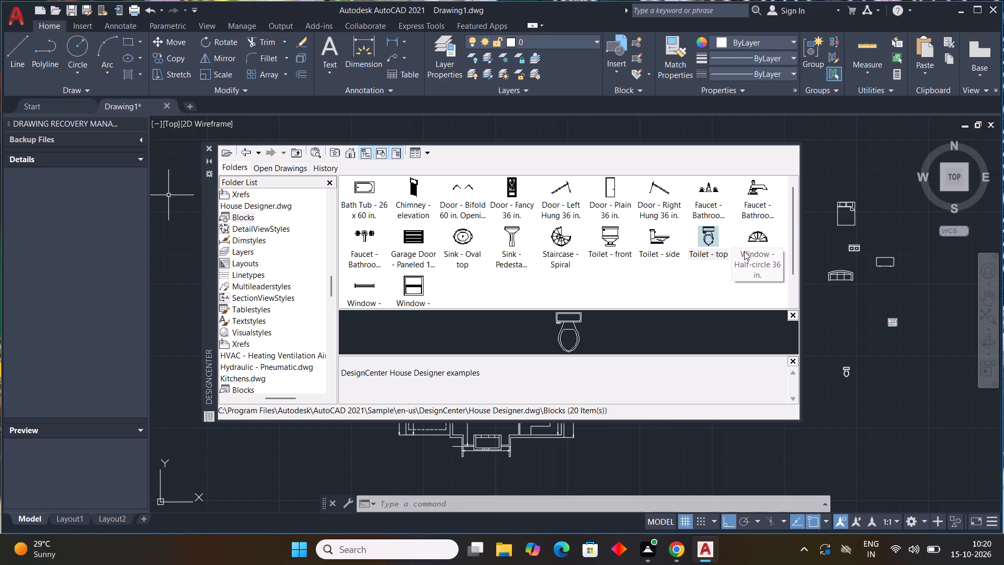
{"action": "key", "text": "Escape"}
{"action": "key", "text": "Escape"}
{"action": "key", "text": "Escape"}
{"action": "left_click", "coordinate": [208, 150]}
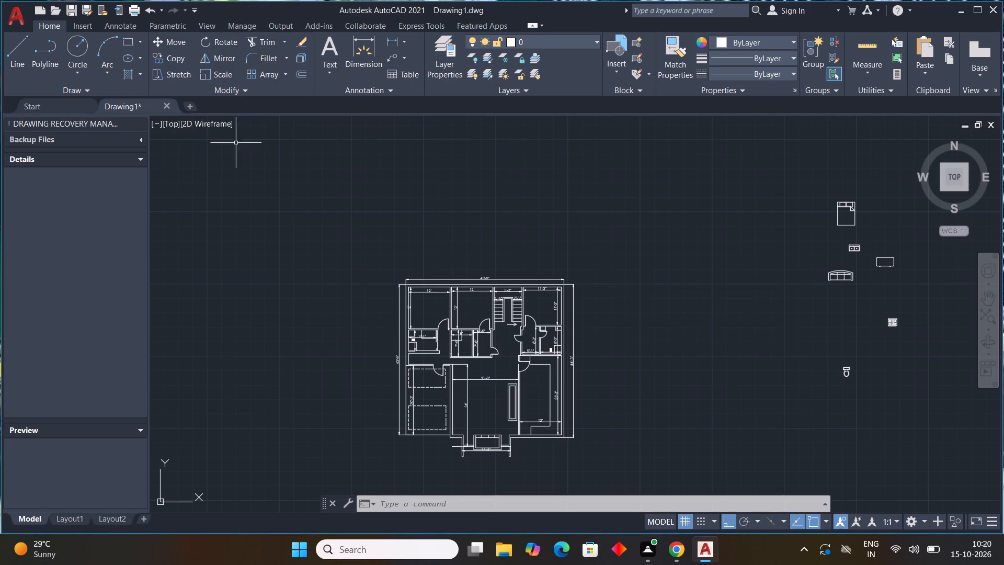
Copy all six furniture, kitchen and bathroom blocks from the far east to just beside the floor plan's east side, with Ortho off.
{"action": "middle_click_drag", "start_coordinate": [926, 338], "coordinate": [827, 295]}
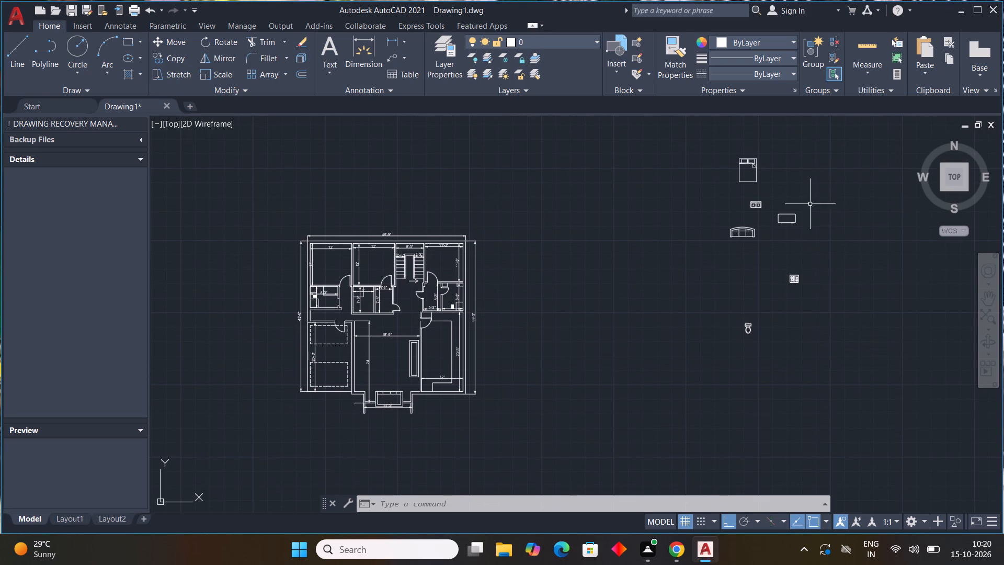
{"action": "left_click_drag", "start_coordinate": [802, 141], "coordinate": [795, 150]}
{"action": "left_click", "coordinate": [644, 355]}
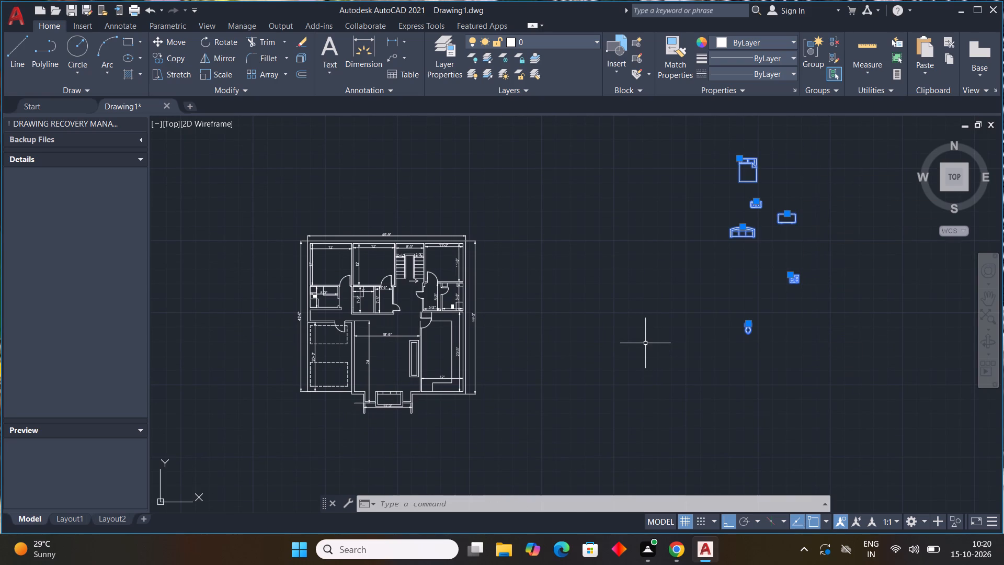
{"action": "key", "text": "c"}
{"action": "key", "text": "o"}
{"action": "key", "text": "space"}
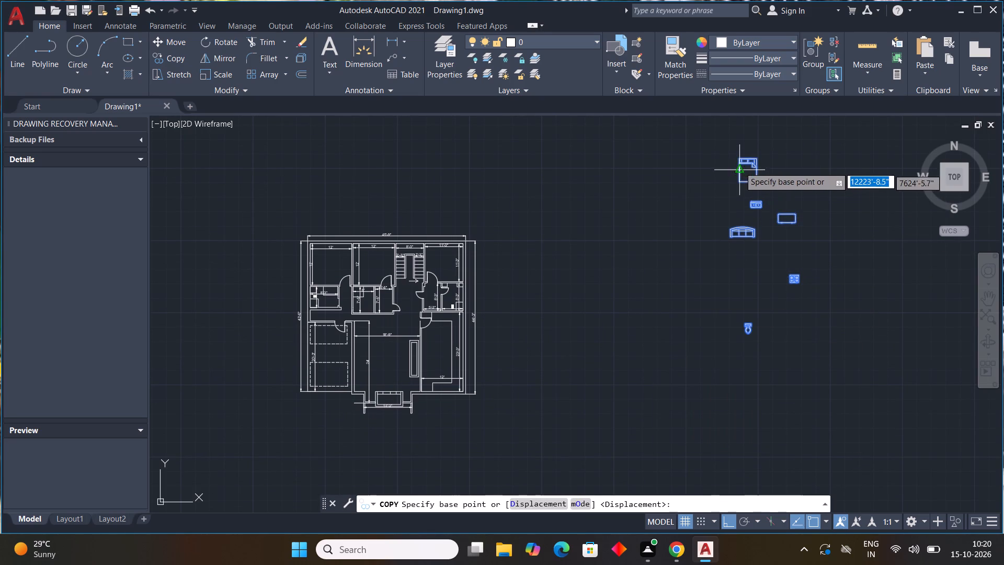
{"action": "left_click_drag", "start_coordinate": [739, 163], "coordinate": [603, 256]}
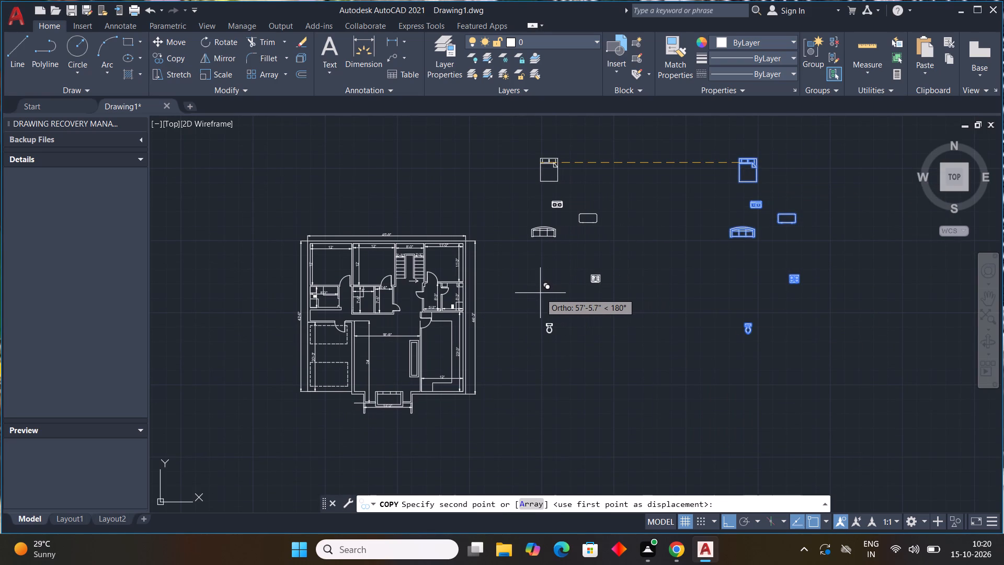
{"action": "key", "text": "F8"}
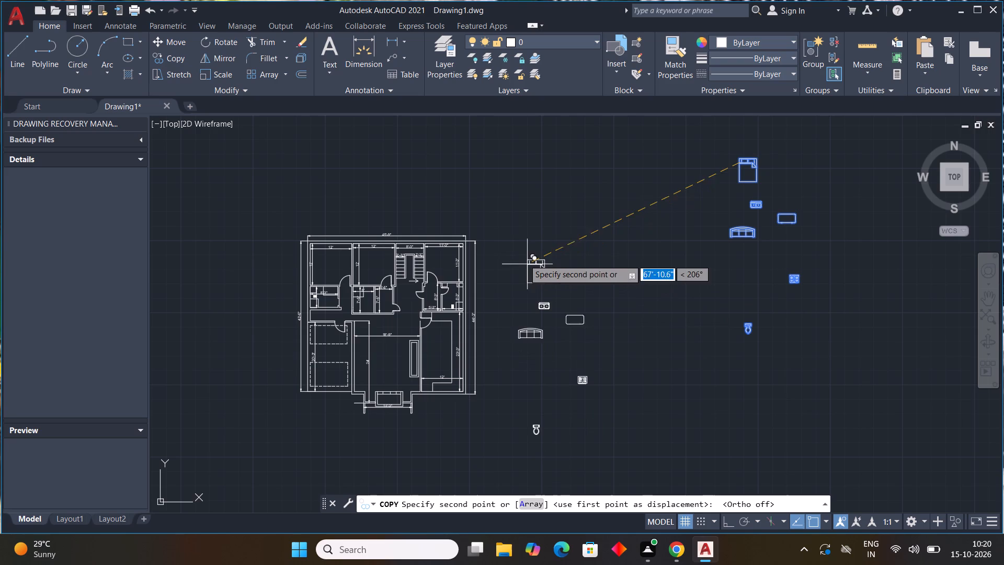
{"action": "left_click", "coordinate": [520, 244]}
{"action": "key", "text": "Escape"}
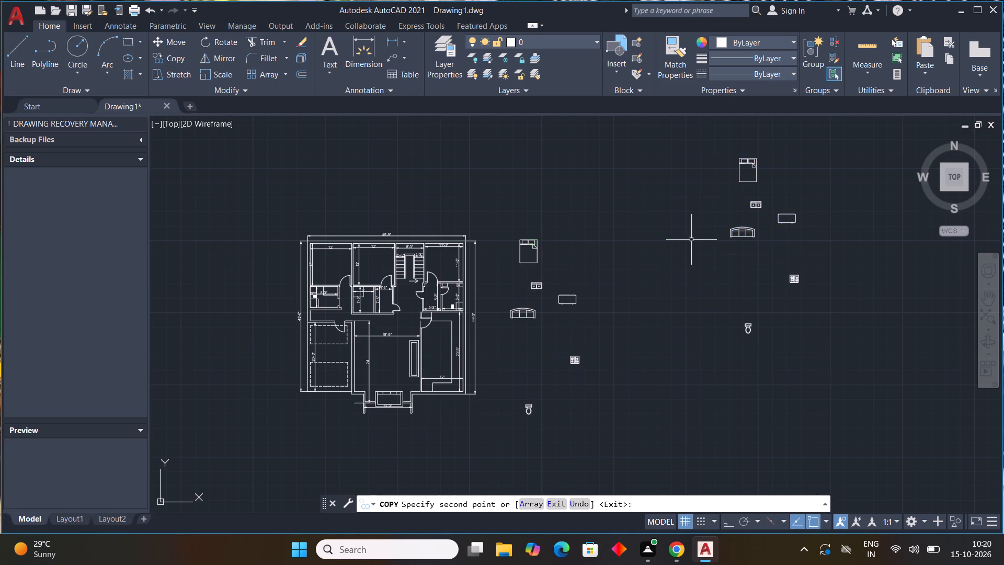
Delete the original set of six blocks farther east of the floor plan.
{"action": "left_click_drag", "start_coordinate": [854, 157], "coordinate": [831, 174]}
{"action": "left_click", "coordinate": [709, 375]}
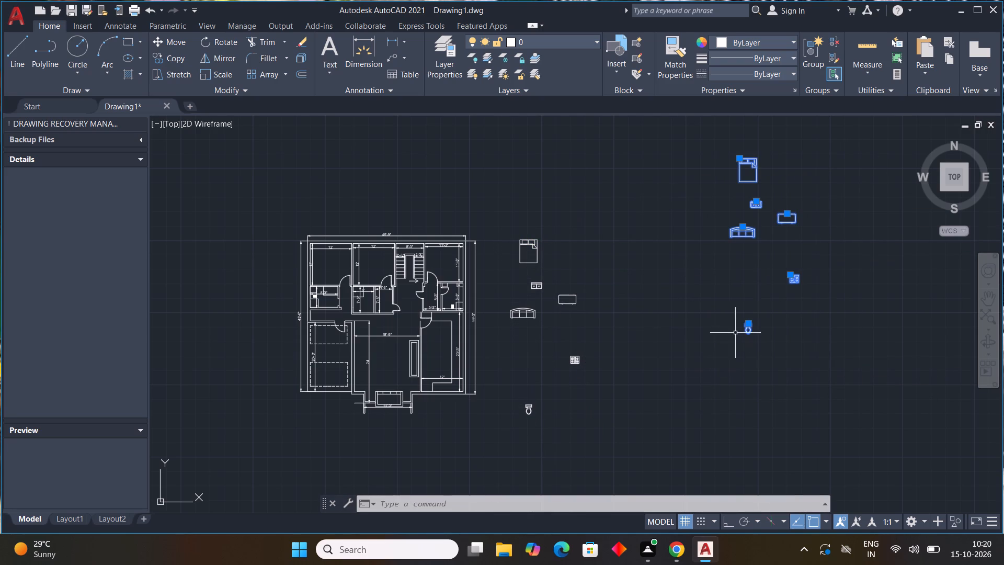
{"action": "key", "text": "Delete"}
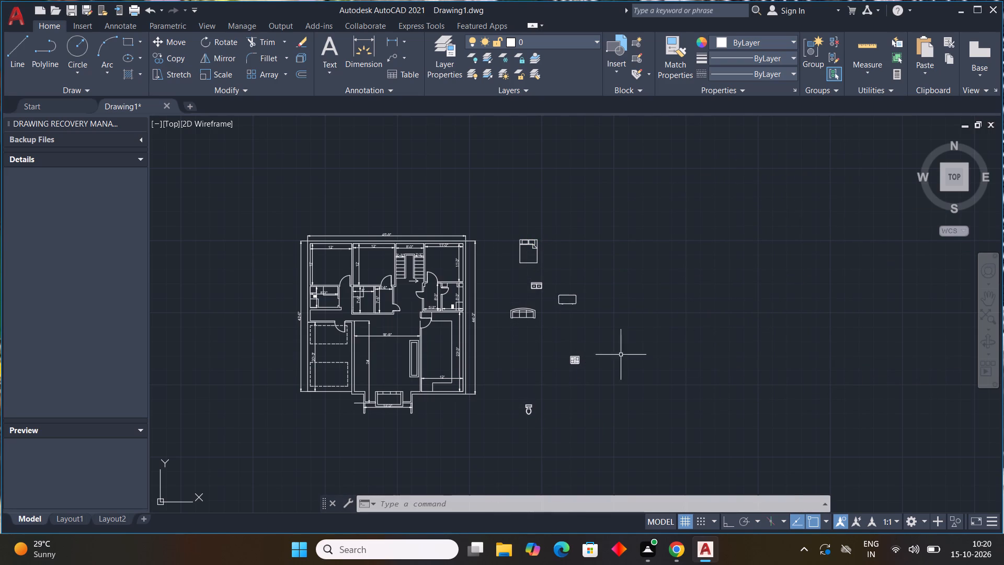
Rotate the toilet block 90° clockwise about its tank corner with Ortho on, so the bowl points west.
{"action": "middle_click_drag", "start_coordinate": [611, 358], "coordinate": [784, 319]}
{"action": "scroll", "coordinate": [676, 322], "scroll_direction": "up", "scroll_amount": 2}
{"action": "middle_click_drag", "start_coordinate": [672, 322], "coordinate": [667, 344]}
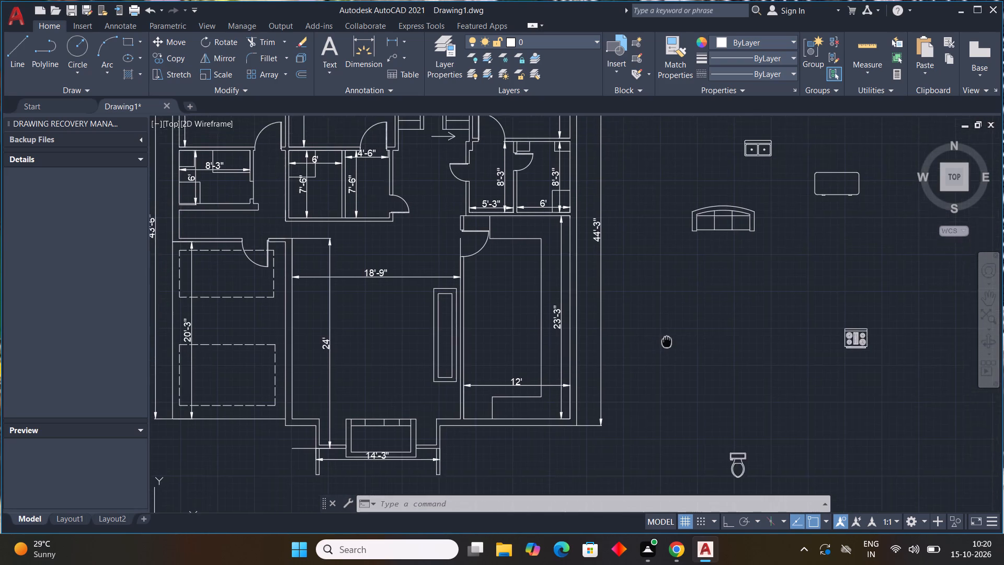
{"action": "middle_click_drag", "start_coordinate": [667, 344], "coordinate": [698, 336]}
{"action": "middle_click_drag", "start_coordinate": [768, 403], "coordinate": [760, 387]}
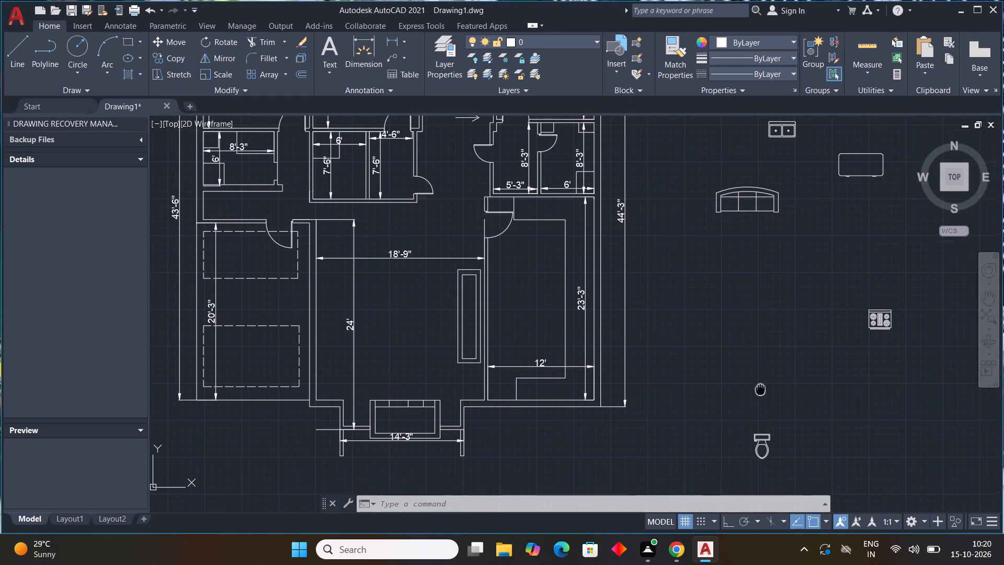
{"action": "middle_click_drag", "start_coordinate": [760, 387], "coordinate": [768, 371]}
{"action": "middle_click_drag", "start_coordinate": [804, 383], "coordinate": [785, 353]}
{"action": "left_click_drag", "start_coordinate": [780, 380], "coordinate": [731, 422]}
{"action": "left_click", "coordinate": [712, 432]}
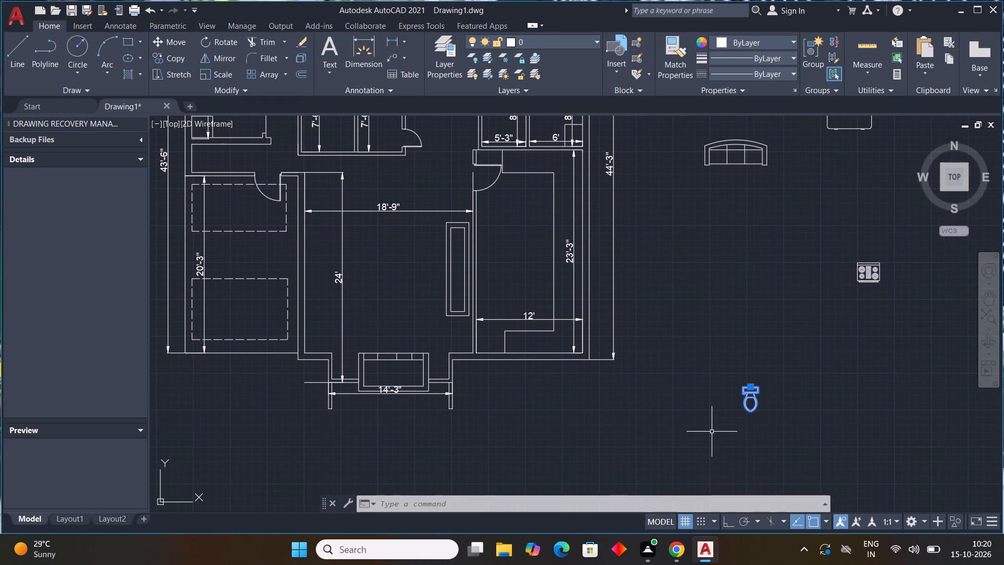
{"action": "type", "text": "ro"}
{"action": "key", "text": "space"}
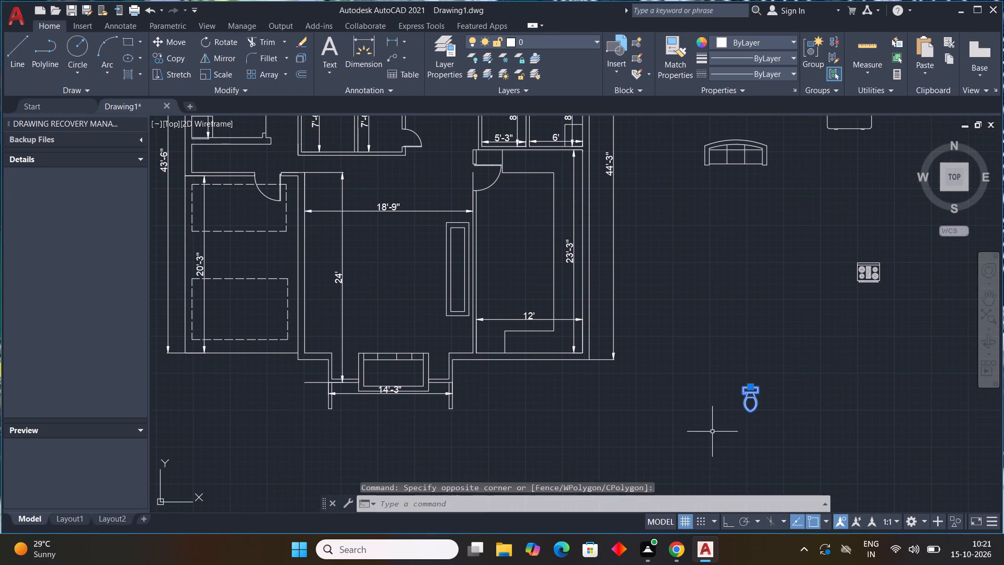
{"action": "left_click", "coordinate": [757, 386]}
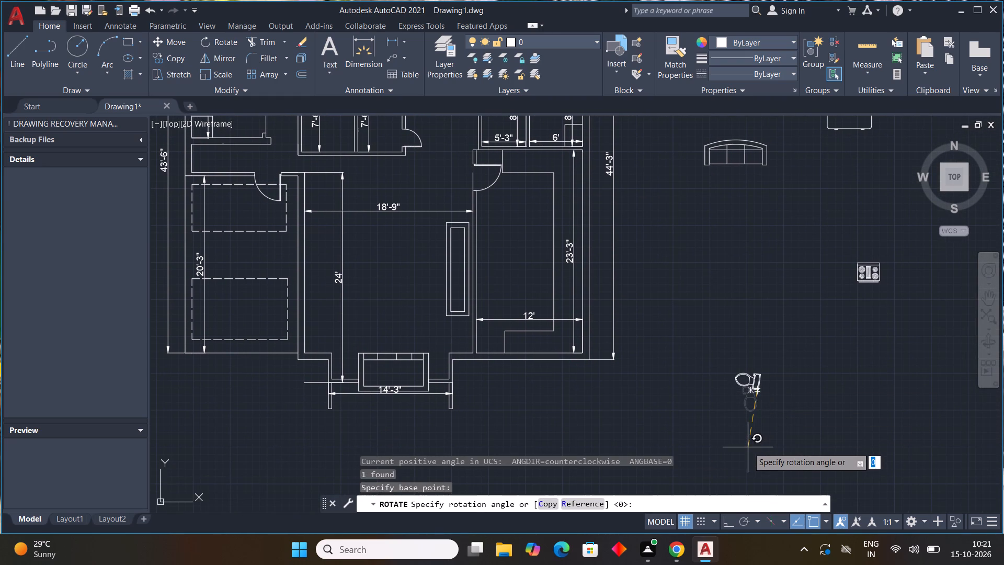
{"action": "key", "text": "F8"}
{"action": "left_click", "coordinate": [761, 448]}
Copy the rotated toilet block, using the tank side as the base point.
{"action": "left_click_drag", "start_coordinate": [778, 366], "coordinate": [761, 371]}
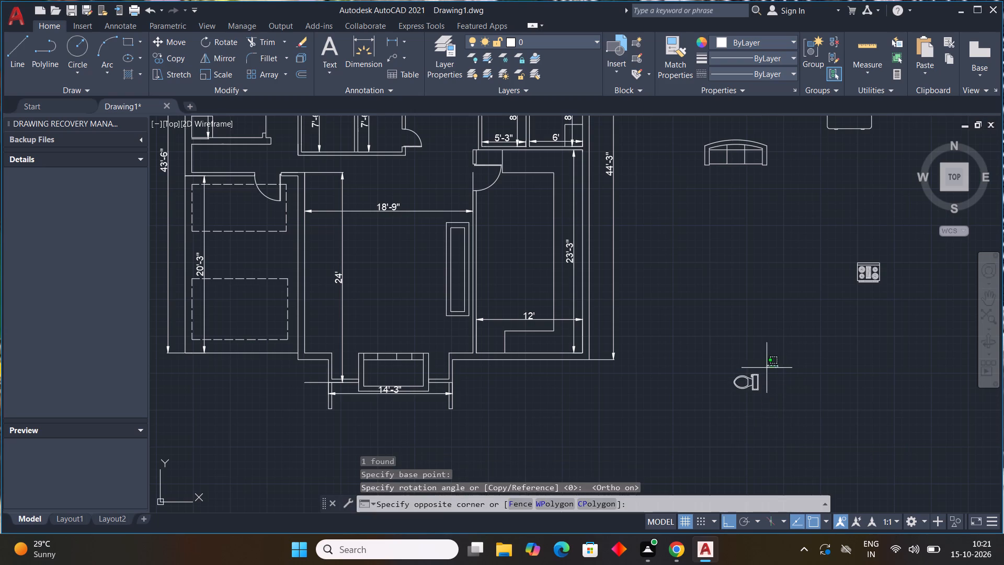
{"action": "left_click_drag", "start_coordinate": [761, 371], "coordinate": [752, 377]}
{"action": "left_click", "coordinate": [712, 406]}
{"action": "type", "text": "co"}
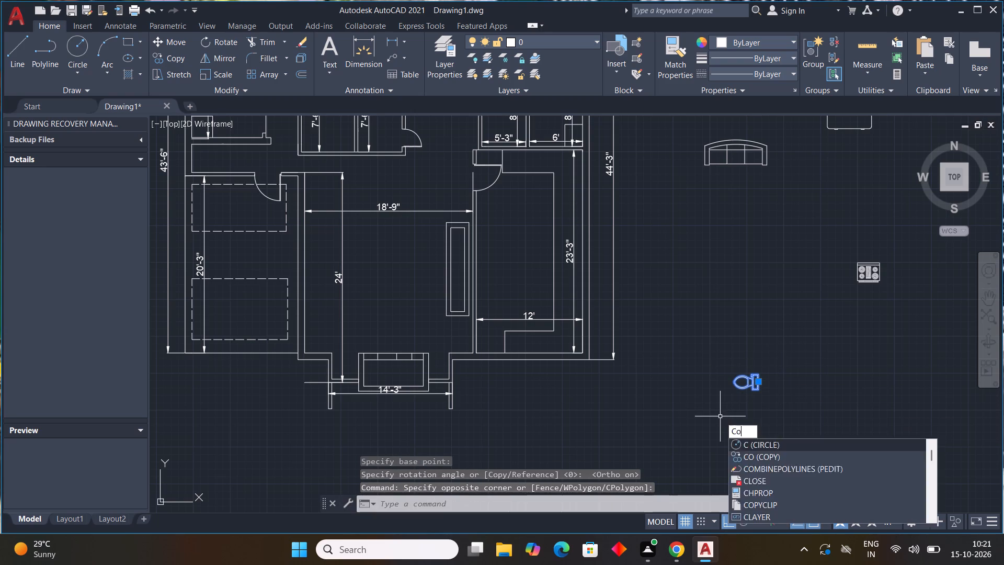
{"action": "key", "text": "space"}
{"action": "left_click", "coordinate": [757, 383]}
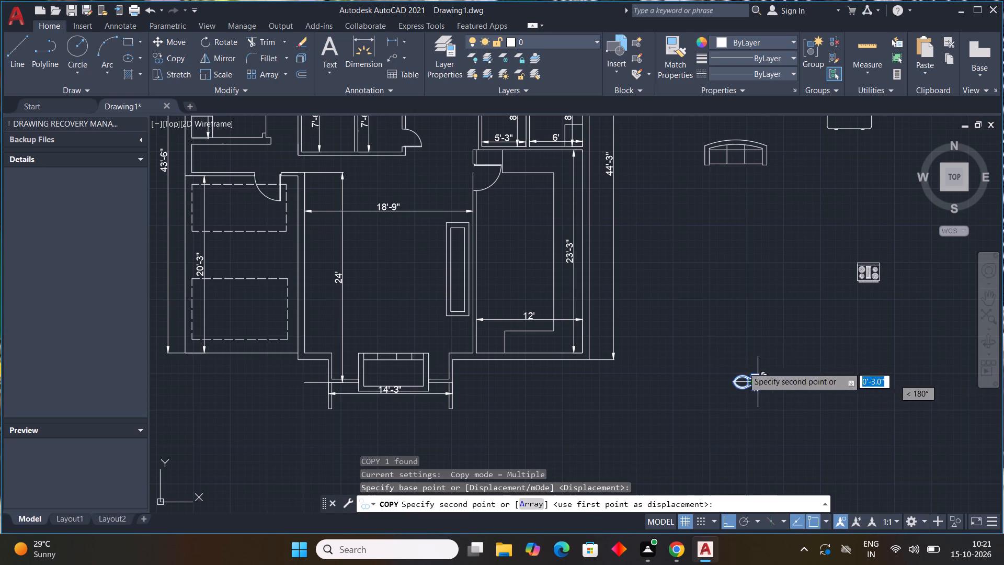
Place the toilet copy against the east wall of the 6' by 8'-3" bathroom, between its two corner rectangles.
{"action": "middle_click_drag", "start_coordinate": [663, 269], "coordinate": [665, 415]}
{"action": "key", "text": "F8"}
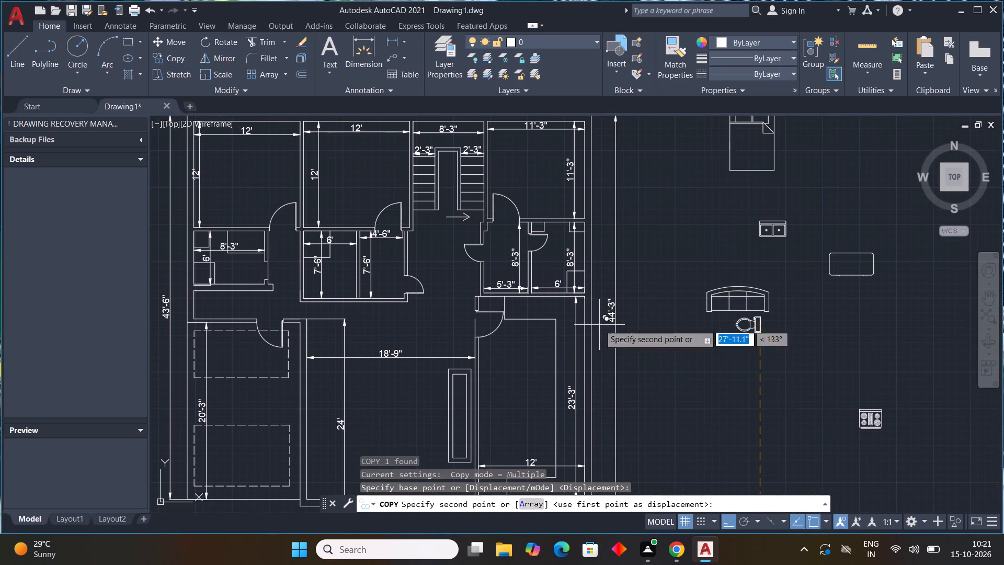
{"action": "scroll", "coordinate": [567, 263], "scroll_direction": "up", "scroll_amount": 1}
{"action": "key", "text": "F8"}
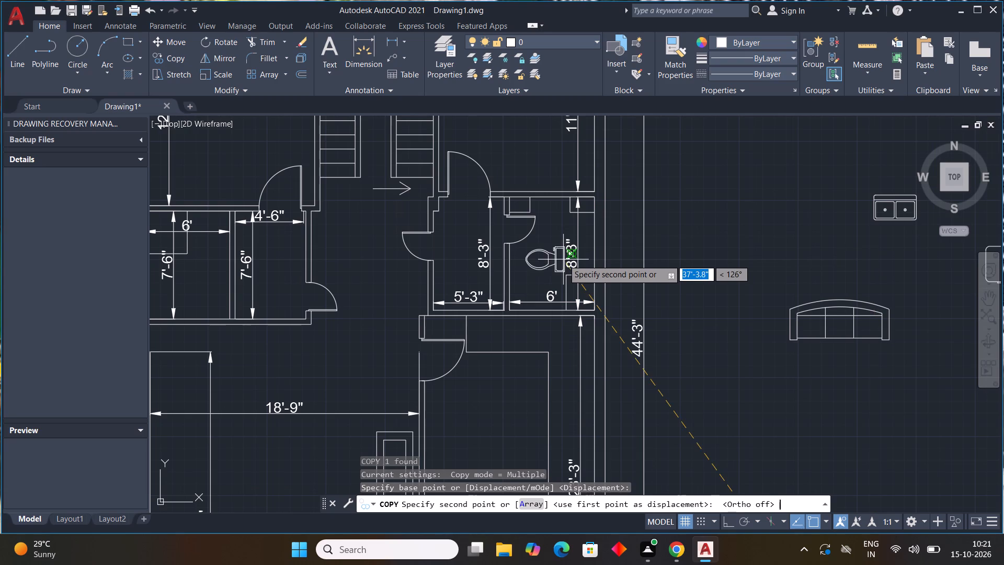
{"action": "scroll", "coordinate": [588, 248], "scroll_direction": "up", "scroll_amount": 3}
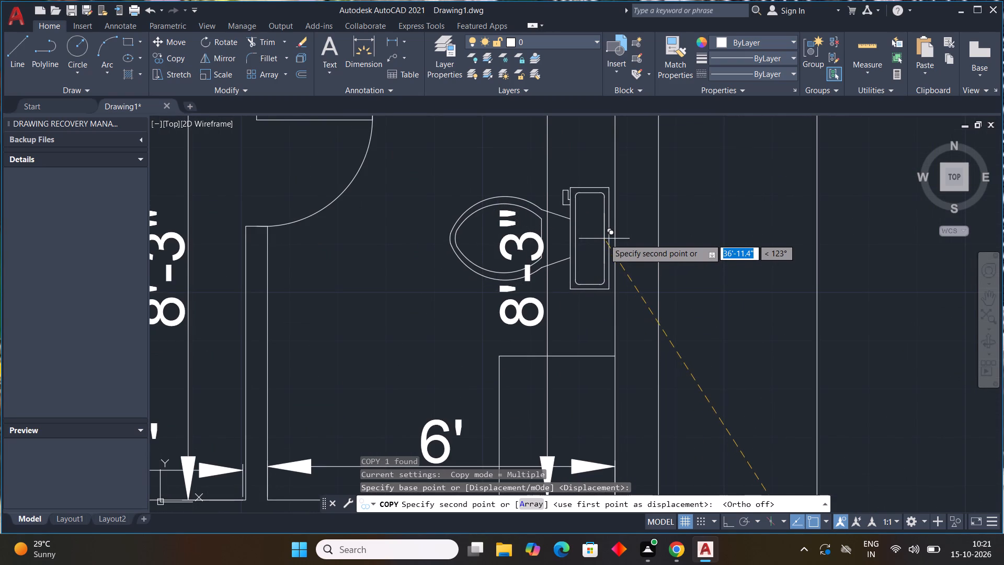
{"action": "left_click", "coordinate": [608, 238]}
{"action": "key", "text": "Escape"}
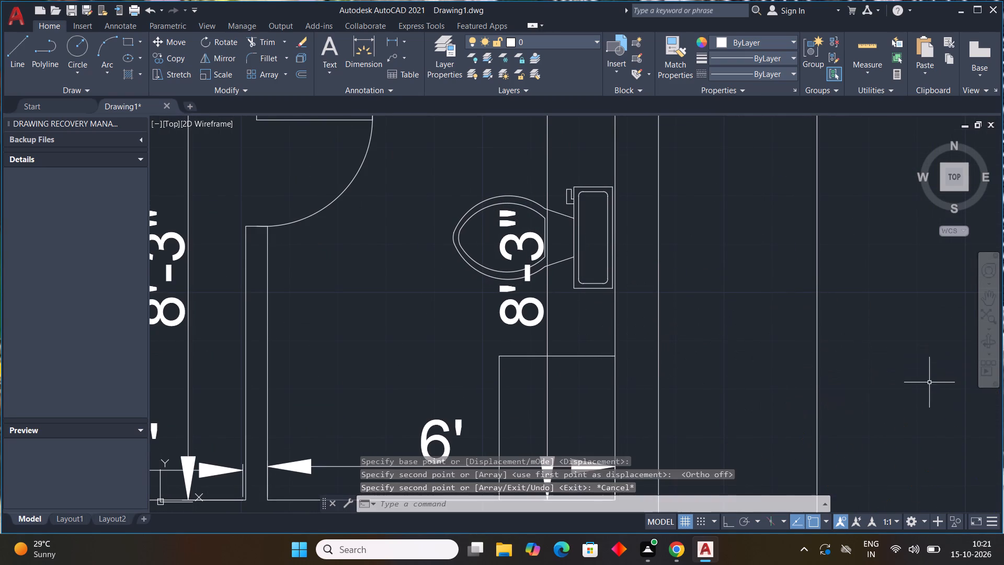
Examine the bathrooms and the hall area below the staircase in the floor plan.
{"action": "scroll", "coordinate": [929, 382], "scroll_direction": "down", "scroll_amount": 4}
{"action": "middle_click_drag", "start_coordinate": [904, 397], "coordinate": [856, 400]}
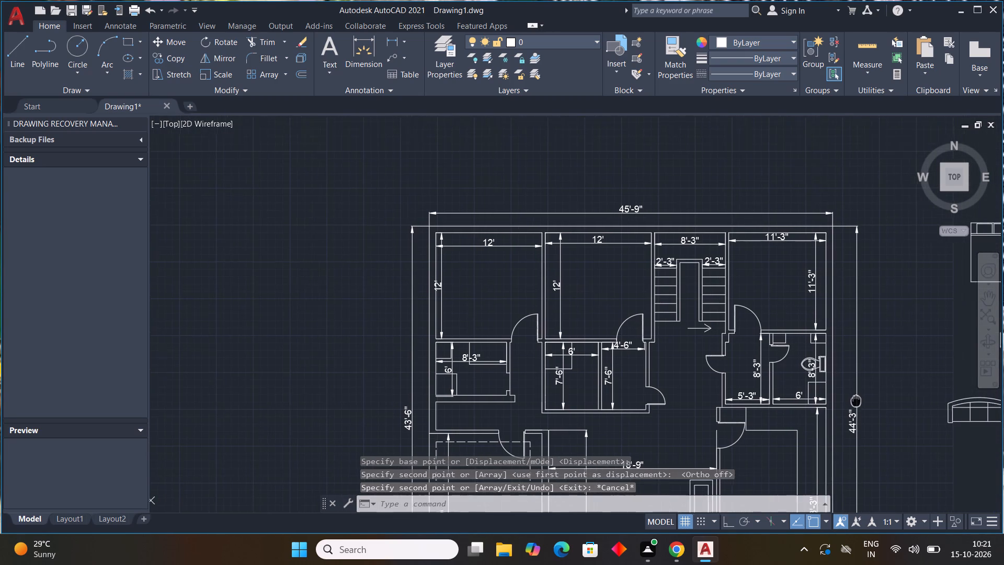
{"action": "middle_click_drag", "start_coordinate": [856, 400], "coordinate": [836, 430]}
{"action": "scroll", "coordinate": [698, 387], "scroll_direction": "up", "scroll_amount": 2}
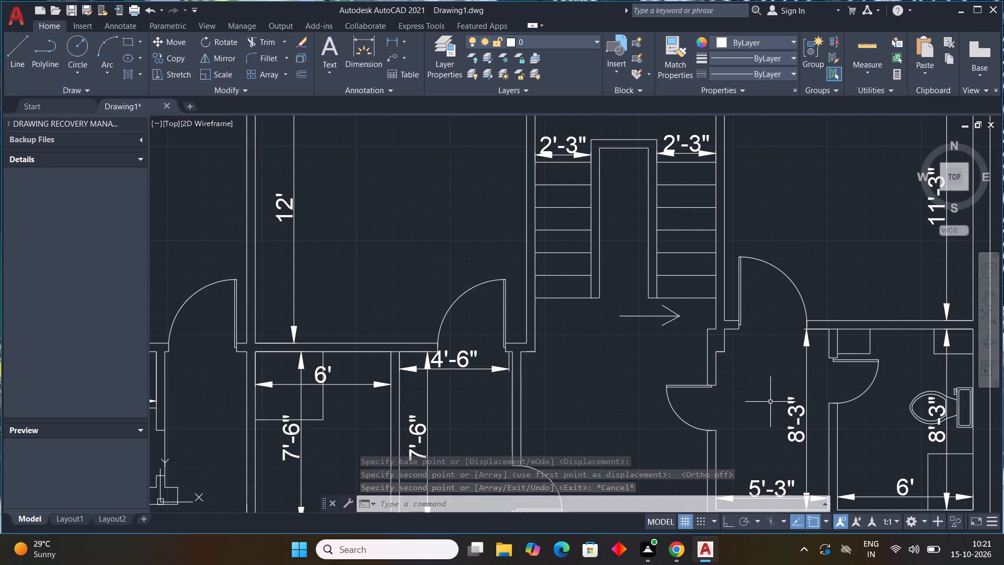
{"action": "middle_click_drag", "start_coordinate": [771, 402], "coordinate": [549, 379]}
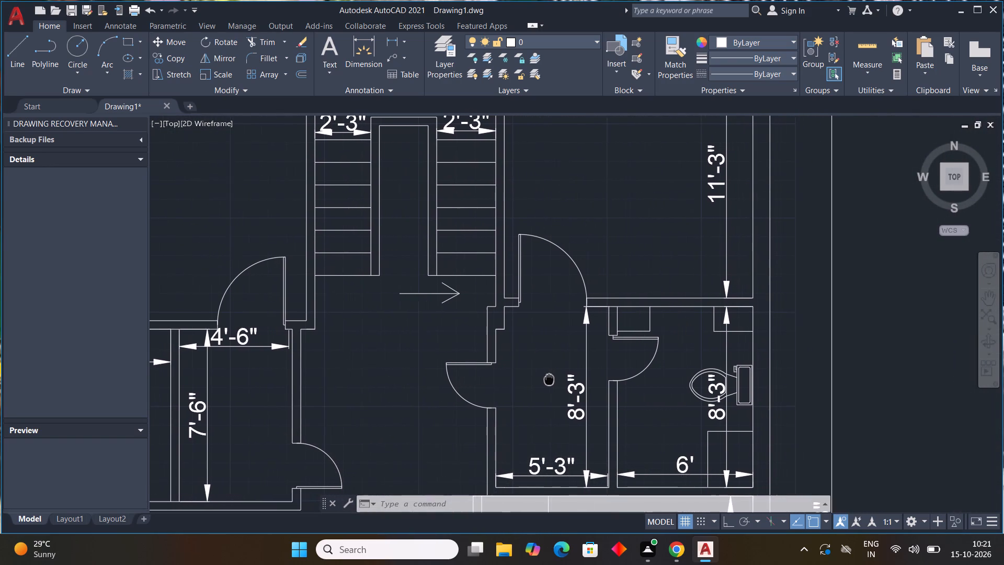
{"action": "middle_click_drag", "start_coordinate": [549, 379], "coordinate": [536, 377]}
{"action": "scroll", "coordinate": [536, 377], "scroll_direction": "down", "scroll_amount": 1}
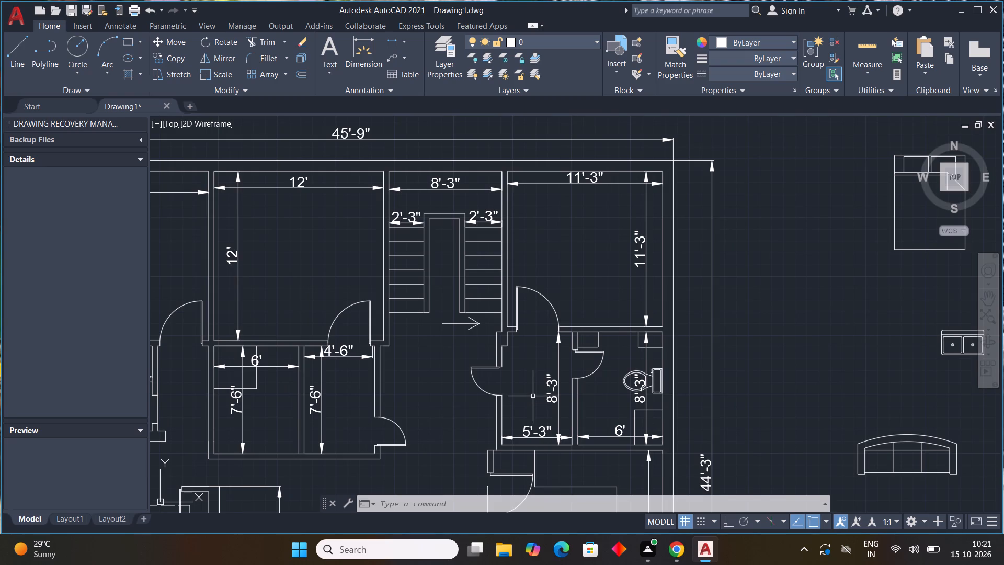
{"action": "scroll", "coordinate": [532, 396], "scroll_direction": "up", "scroll_amount": 3}
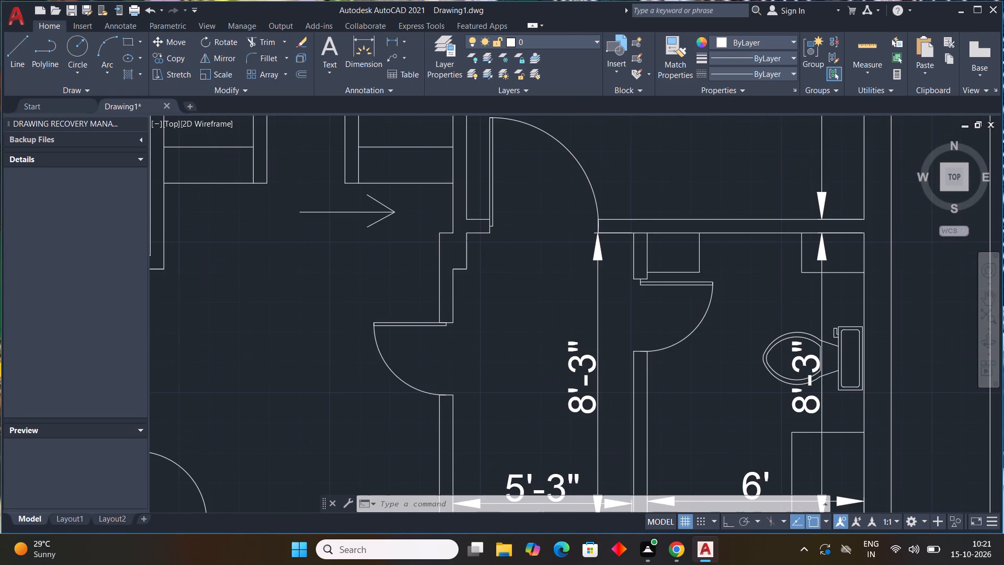
{"action": "scroll", "coordinate": [532, 396], "scroll_direction": "down", "scroll_amount": 5}
{"action": "scroll", "coordinate": [558, 400], "scroll_direction": "up", "scroll_amount": 2}
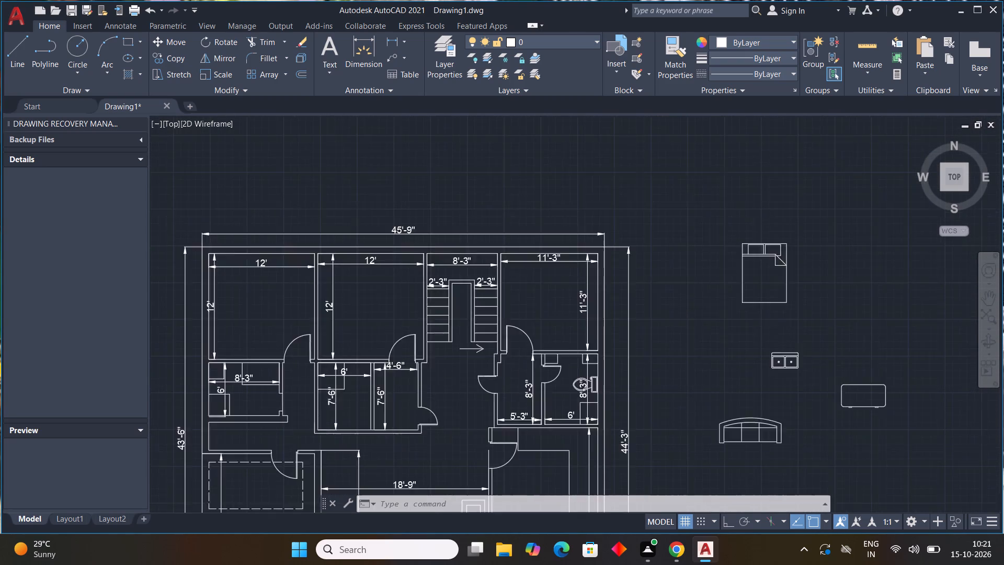
{"action": "scroll", "coordinate": [558, 400], "scroll_direction": "up", "scroll_amount": 1}
{"action": "scroll", "coordinate": [558, 400], "scroll_direction": "down", "scroll_amount": 2}
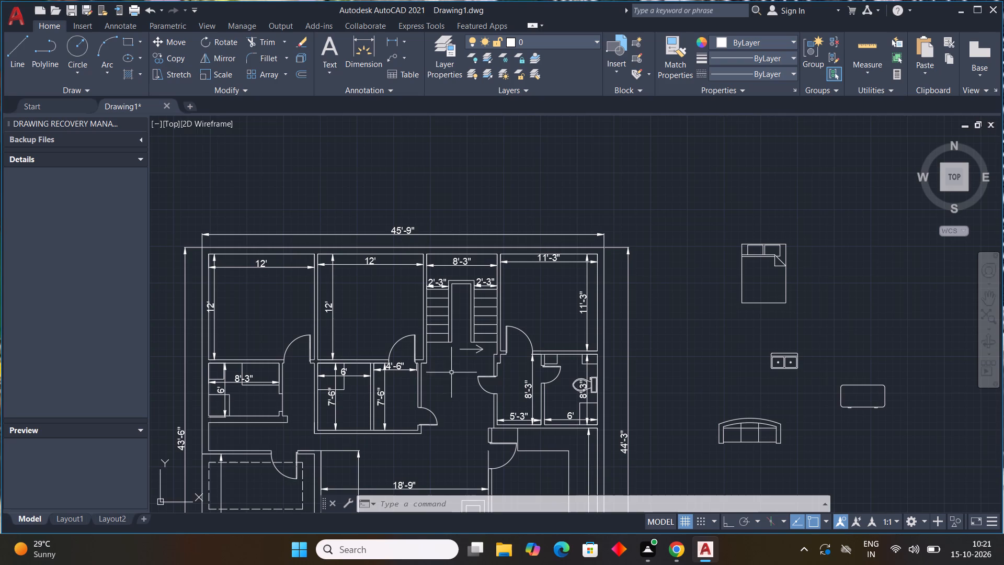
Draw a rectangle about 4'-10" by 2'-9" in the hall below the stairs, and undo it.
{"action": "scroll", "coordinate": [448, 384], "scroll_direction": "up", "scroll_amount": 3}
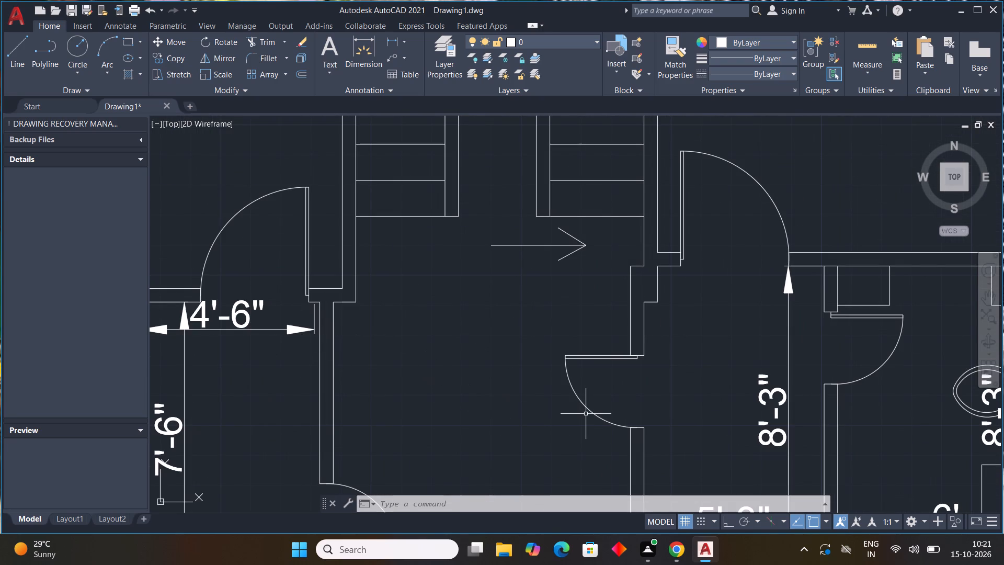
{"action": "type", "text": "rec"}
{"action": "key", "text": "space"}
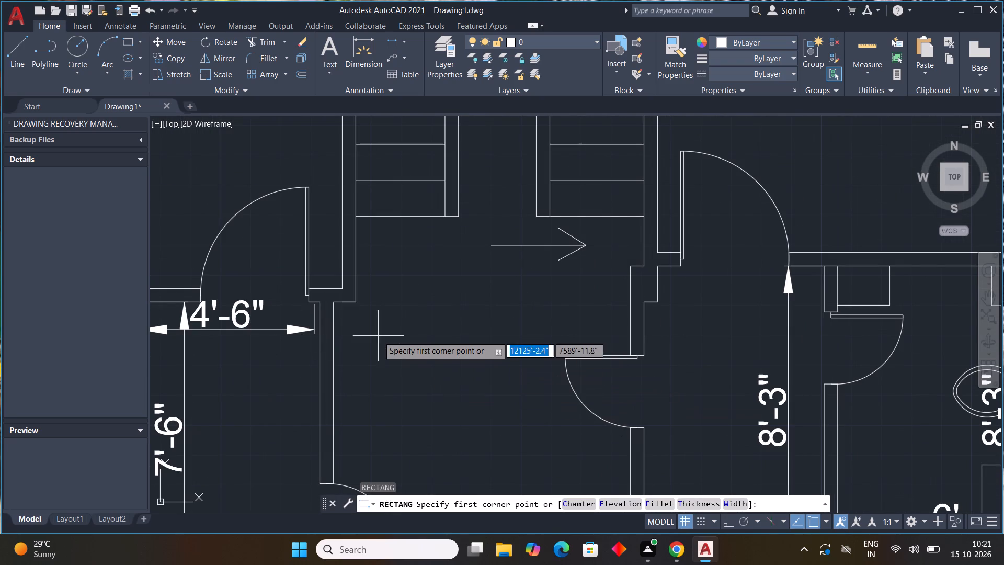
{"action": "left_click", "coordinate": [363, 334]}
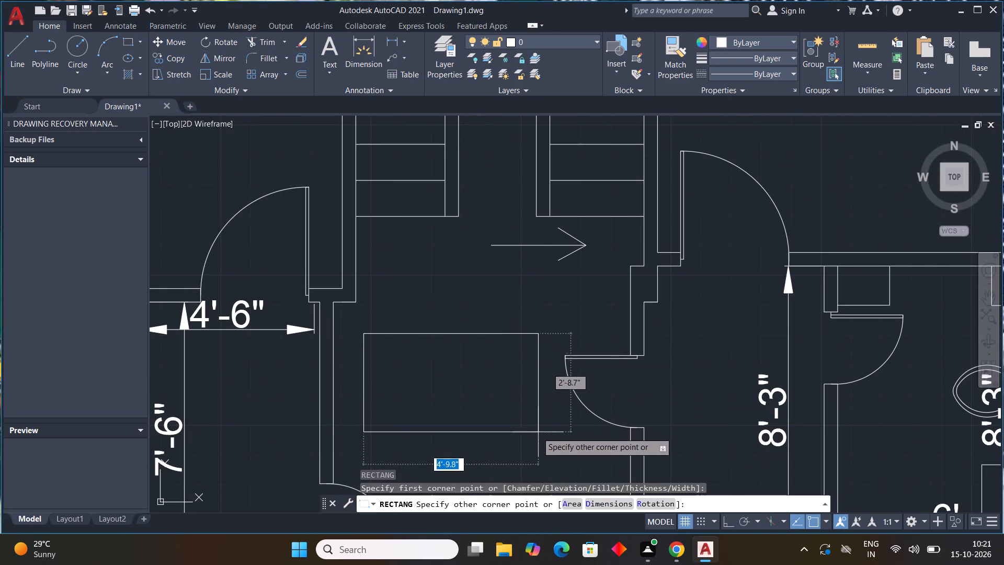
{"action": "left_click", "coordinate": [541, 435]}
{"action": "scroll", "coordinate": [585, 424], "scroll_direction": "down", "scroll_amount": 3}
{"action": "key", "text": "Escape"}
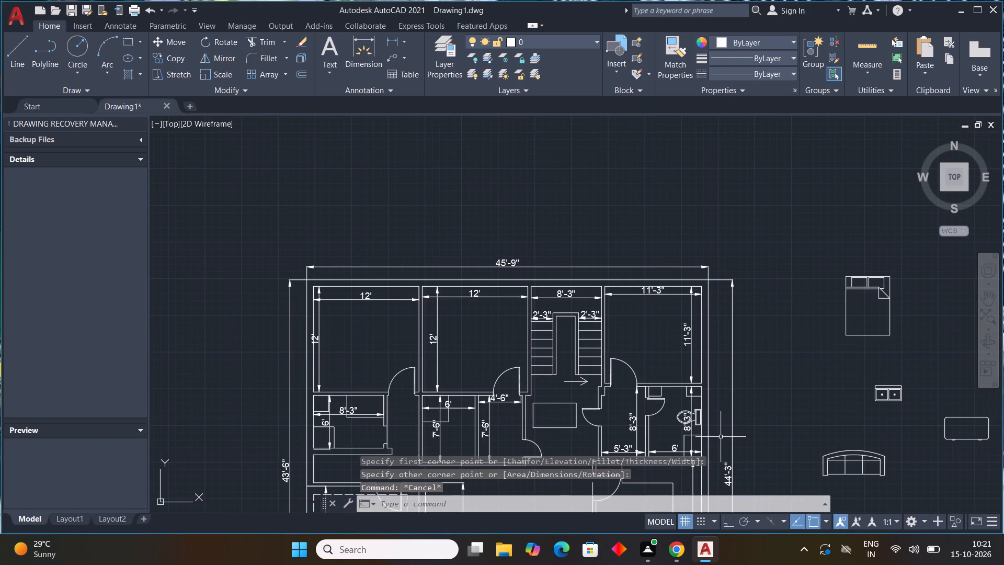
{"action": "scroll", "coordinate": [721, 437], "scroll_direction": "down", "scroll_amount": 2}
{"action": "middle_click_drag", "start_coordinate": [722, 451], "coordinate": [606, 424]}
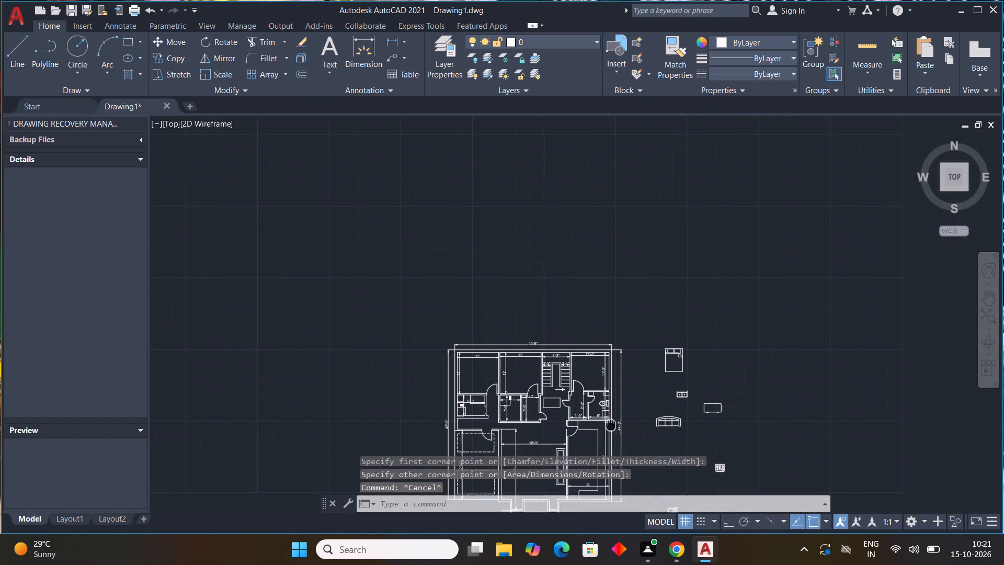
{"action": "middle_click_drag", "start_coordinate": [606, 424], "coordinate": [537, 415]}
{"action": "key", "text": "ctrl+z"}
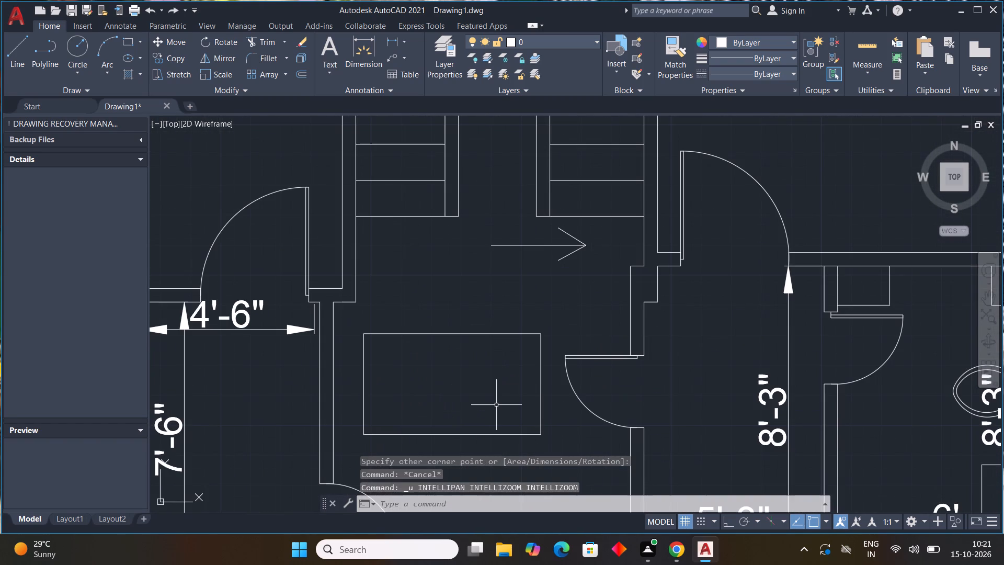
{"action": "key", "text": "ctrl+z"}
Draw a horizontal rectangle in the lower part of the 5'-3" by 8'-3" room beside the bathroom.
{"action": "scroll", "coordinate": [498, 406], "scroll_direction": "down", "scroll_amount": 2}
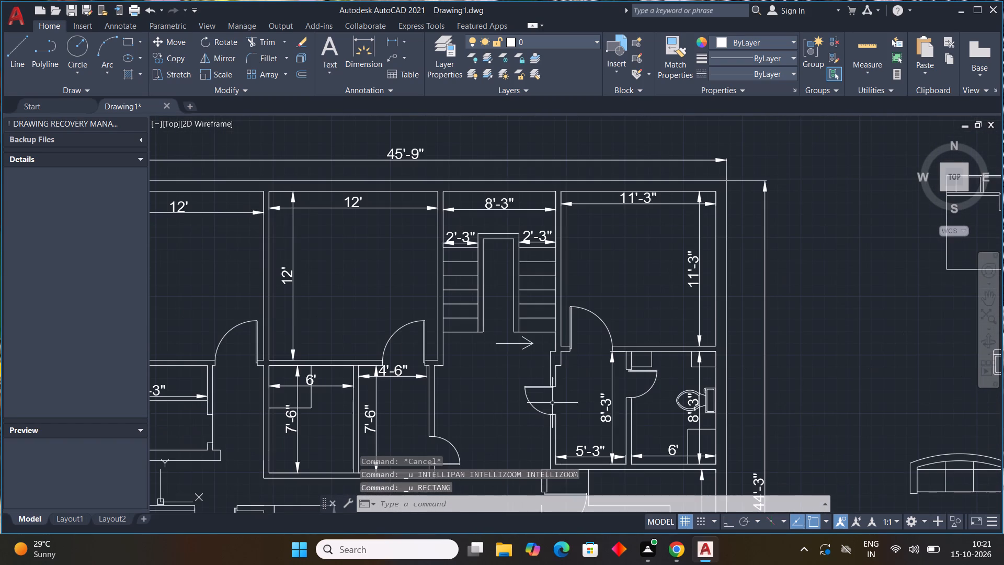
{"action": "type", "text": "re"}
{"action": "type", "text": "c"}
{"action": "key", "text": "space"}
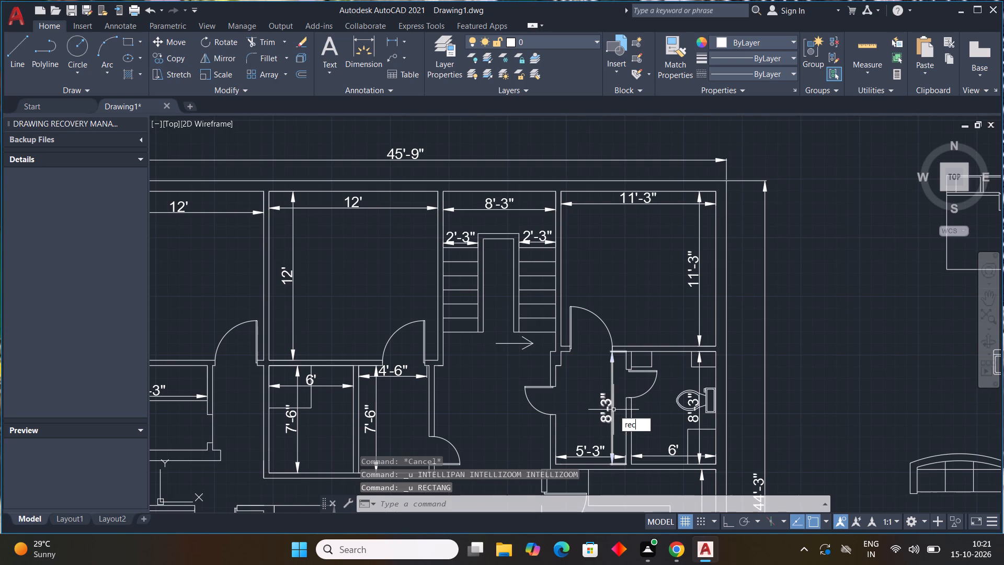
{"action": "scroll", "coordinate": [575, 400], "scroll_direction": "up", "scroll_amount": 3}
{"action": "scroll", "coordinate": [564, 401], "scroll_direction": "down", "scroll_amount": 3}
{"action": "middle_click_drag", "start_coordinate": [577, 431], "coordinate": [547, 392]}
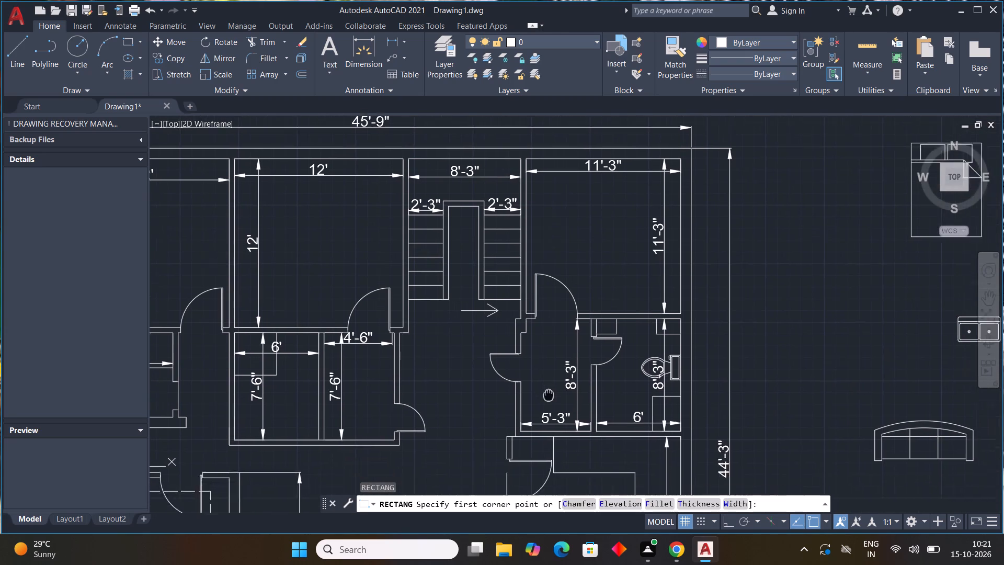
{"action": "middle_click_drag", "start_coordinate": [547, 392], "coordinate": [527, 382]}
{"action": "left_click", "coordinate": [508, 380]}
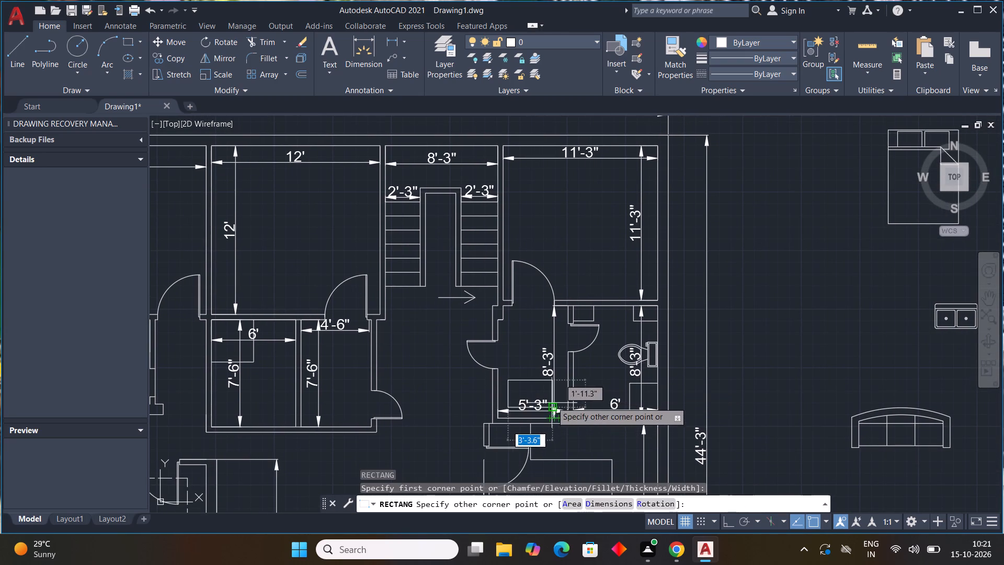
{"action": "scroll", "coordinate": [550, 400], "scroll_direction": "up", "scroll_amount": 3}
{"action": "left_click", "coordinate": [578, 423]}
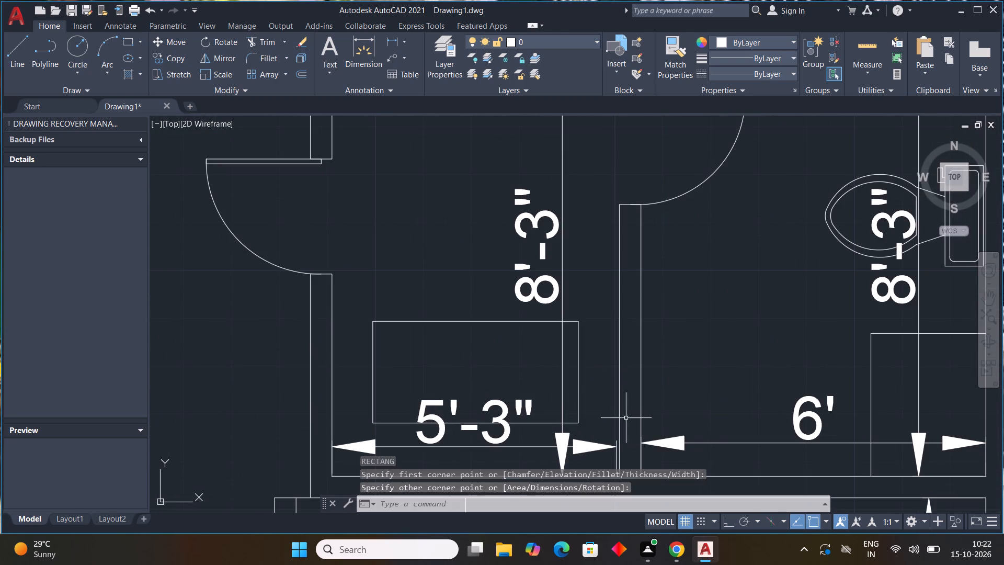
Rotate the spare toilet symbol outside the plan by half a turn so its bowl points east.
{"action": "scroll", "coordinate": [653, 414], "scroll_direction": "down", "scroll_amount": 4}
{"action": "middle_click_drag", "start_coordinate": [669, 416], "coordinate": [423, 351]}
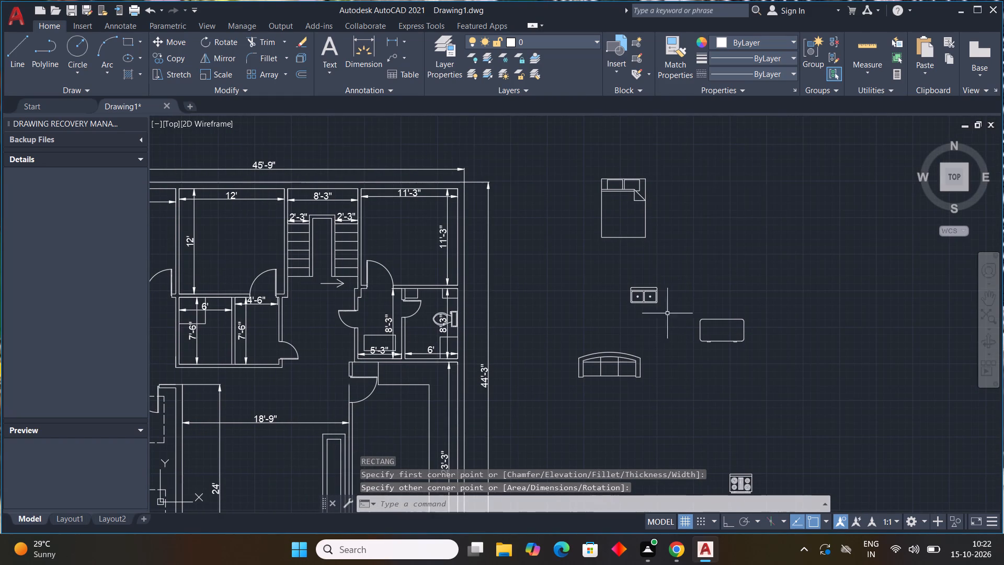
{"action": "scroll", "coordinate": [694, 289], "scroll_direction": "down", "scroll_amount": 2}
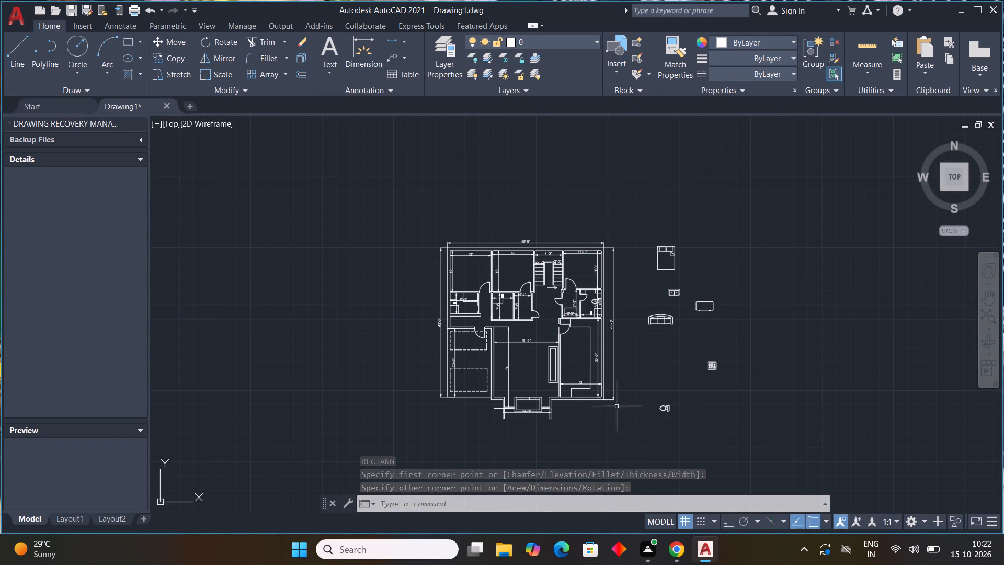
{"action": "left_click", "coordinate": [683, 398]}
{"action": "left_click", "coordinate": [630, 430]}
{"action": "type", "text": "ro"}
{"action": "key", "text": "space"}
{"action": "left_click_drag", "start_coordinate": [668, 404], "coordinate": [666, 400]}
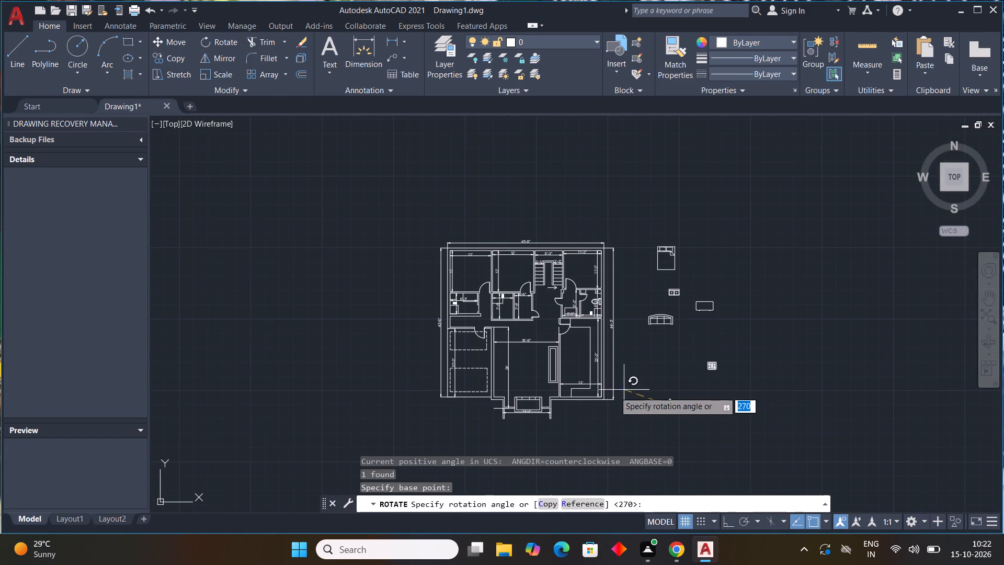
{"action": "key", "text": "F8"}
{"action": "left_click", "coordinate": [630, 410]}
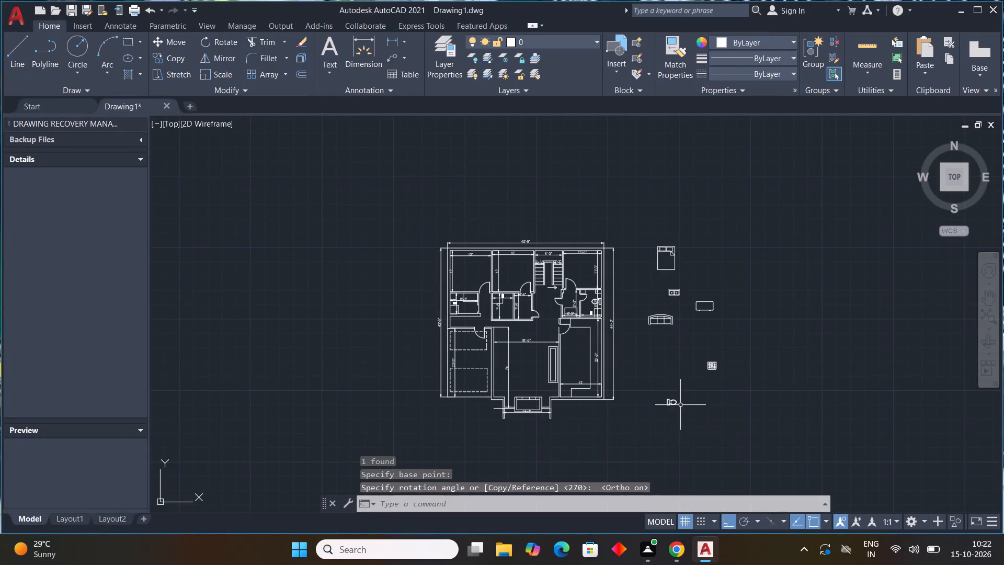
Copy the rotated toilet into the 4'-6" by 7'-6" room, with its tank's back against the west wall.
{"action": "scroll", "coordinate": [673, 405], "scroll_direction": "up", "scroll_amount": 3}
{"action": "left_click", "coordinate": [675, 406]}
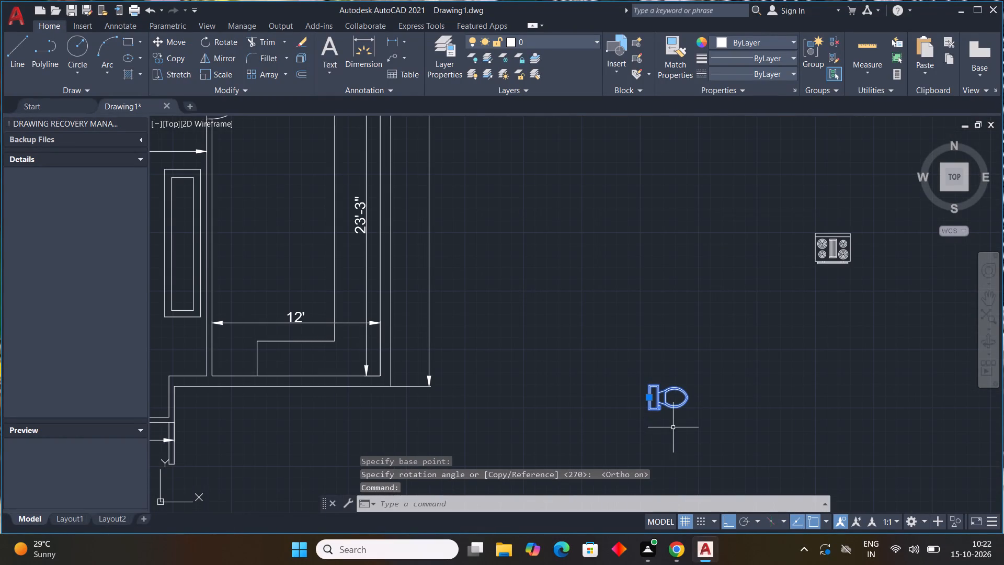
{"action": "key", "text": "c"}
{"action": "key", "text": "o"}
{"action": "key", "text": "space"}
{"action": "left_click", "coordinate": [645, 394]}
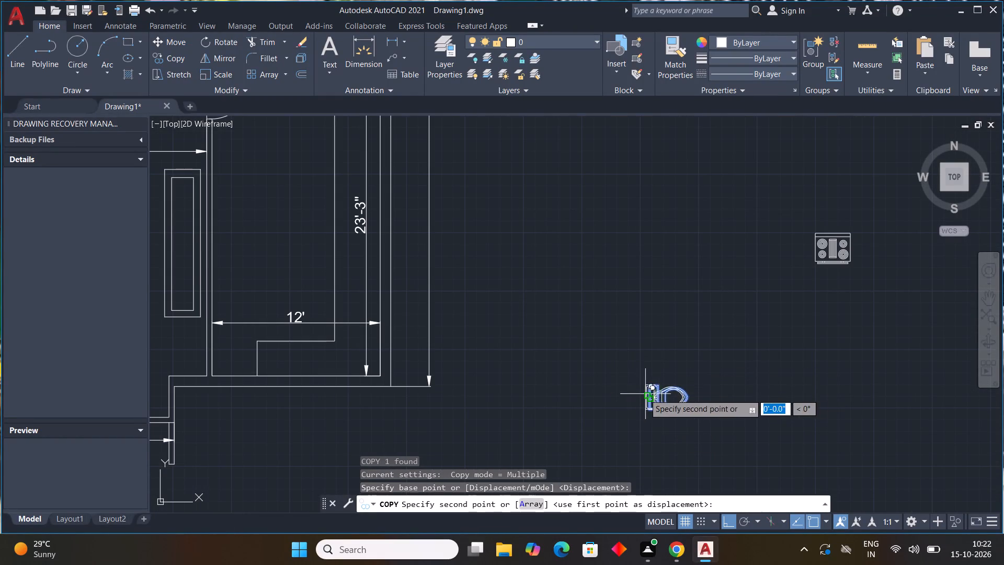
{"action": "scroll", "coordinate": [539, 347], "scroll_direction": "down", "scroll_amount": 1}
{"action": "middle_click_drag", "start_coordinate": [541, 347], "coordinate": [819, 538]}
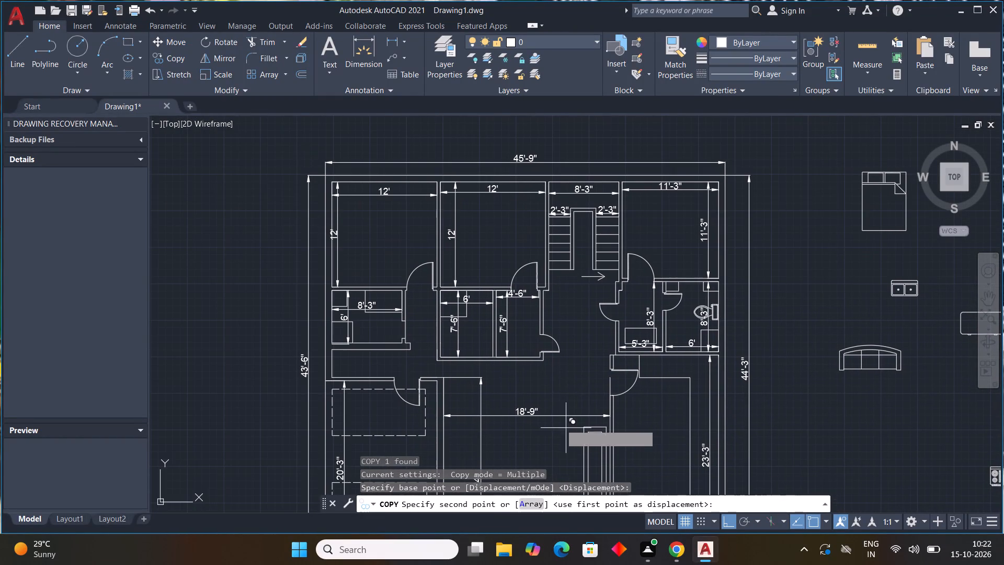
{"action": "scroll", "coordinate": [480, 330], "scroll_direction": "up", "scroll_amount": 2}
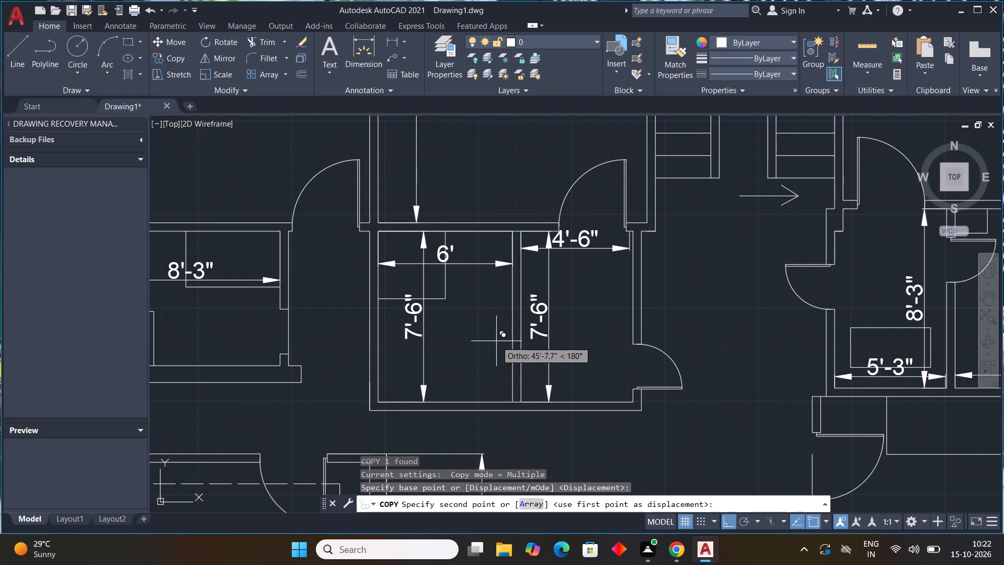
{"action": "key", "text": "F8"}
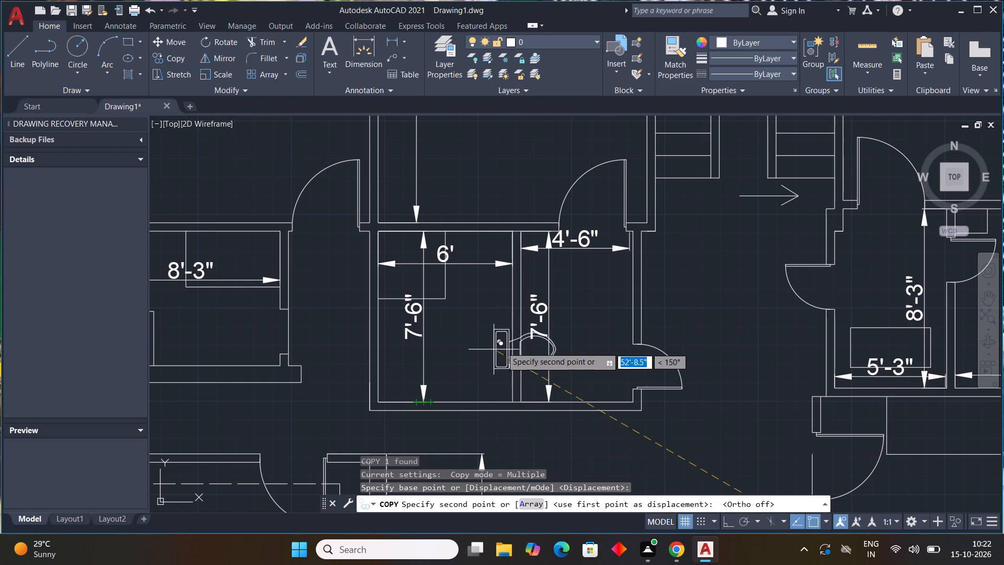
{"action": "scroll", "coordinate": [529, 314], "scroll_direction": "up", "scroll_amount": 2}
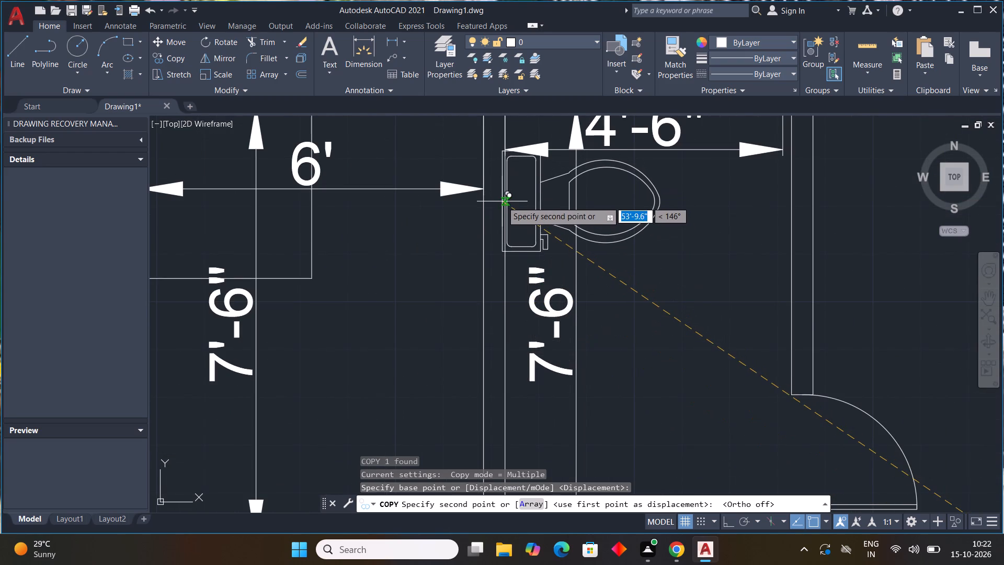
{"action": "left_click", "coordinate": [506, 202]}
{"action": "scroll", "coordinate": [619, 235], "scroll_direction": "down", "scroll_amount": 3}
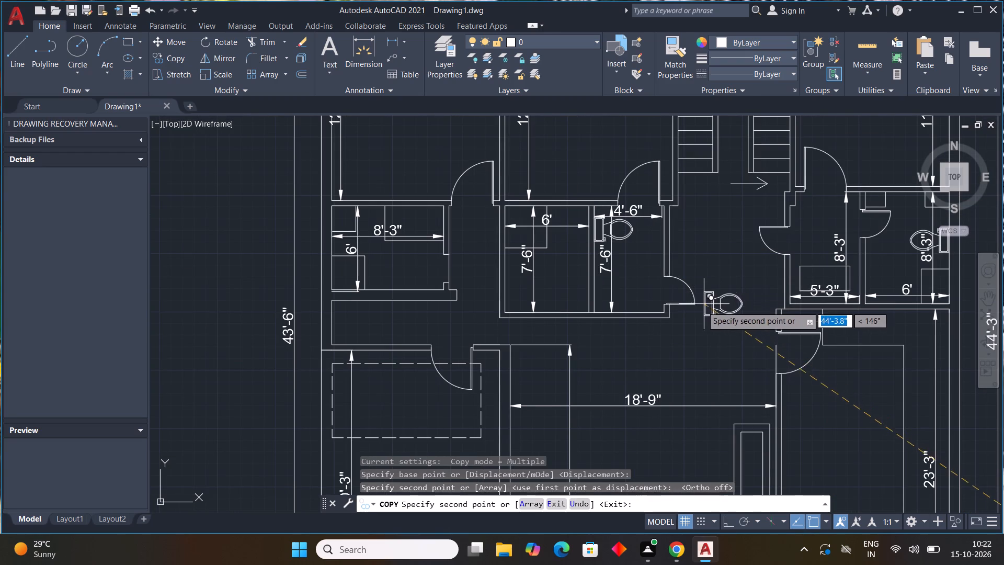
{"action": "key", "text": "Escape"}
{"action": "key", "text": "Escape"}
{"action": "key", "text": "Escape"}
{"action": "key", "text": "Escape"}
{"action": "key", "text": "Escape"}
{"action": "key", "text": "Escape"}
{"action": "key", "text": "Escape"}
{"action": "key", "text": "Escape"}
{"action": "key", "text": "Escape"}
{"action": "key", "text": "Escape"}
{"action": "key", "text": "Escape"}
{"action": "key", "text": "Escape"}
{"action": "key", "text": "Escape"}
{"action": "key", "text": "Escape"}
{"action": "key", "text": "Escape"}
{"action": "key", "text": "Escape"}
{"action": "key", "text": "Escape"}
{"action": "key", "text": "Escape"}
{"action": "key", "text": "Escape"}
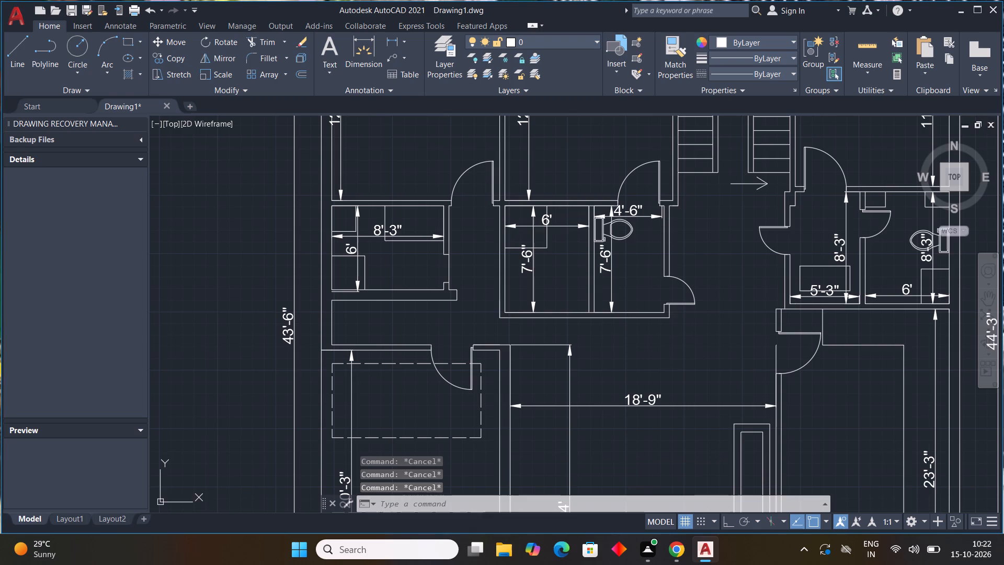
{"action": "key", "text": "Escape"}
{"action": "scroll", "coordinate": [674, 317], "scroll_direction": "down", "scroll_amount": 5}
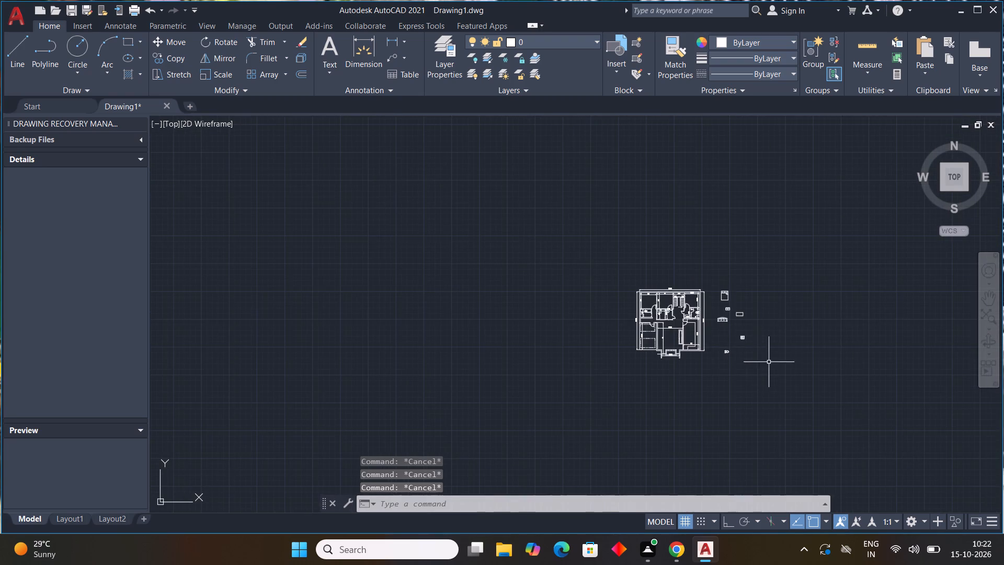
Rotate the spare sofa symbol outside the plan by 180° so its curved back faces south.
{"action": "scroll", "coordinate": [767, 343], "scroll_direction": "up", "scroll_amount": 3}
{"action": "left_click", "coordinate": [618, 241]}
{"action": "left_click", "coordinate": [563, 264]}
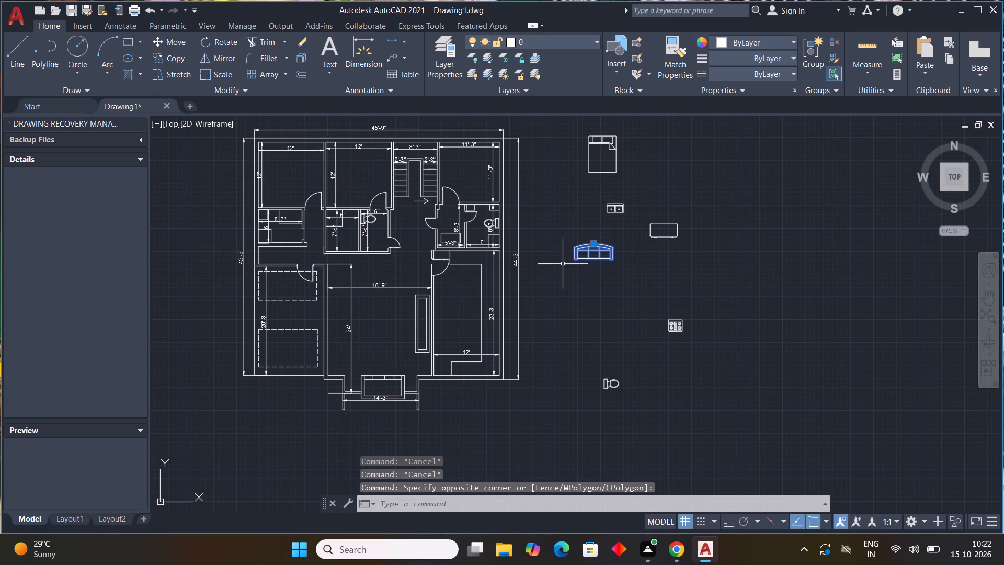
{"action": "key", "text": "r"}
{"action": "type", "text": "o"}
{"action": "key", "text": "space"}
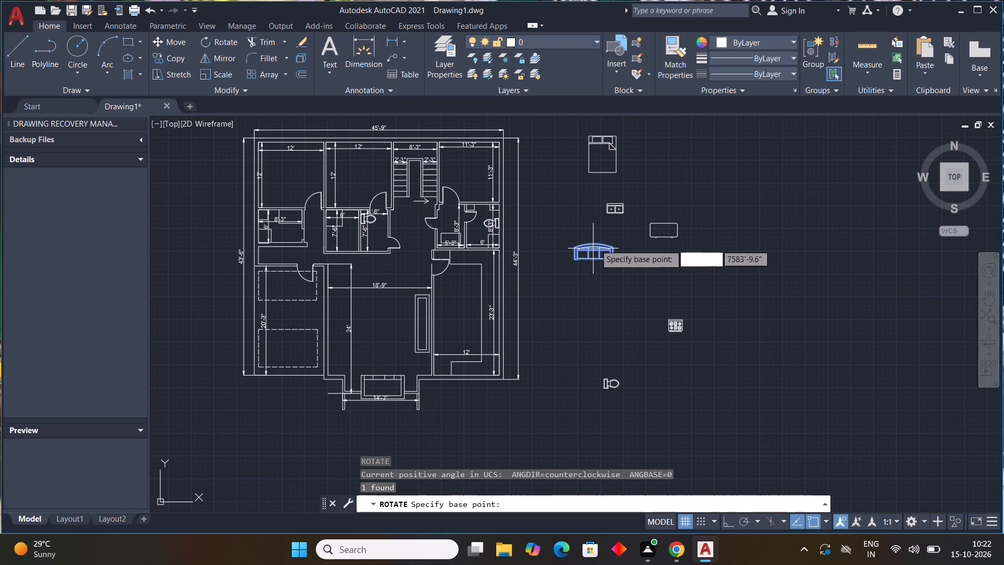
{"action": "left_click", "coordinate": [596, 244]}
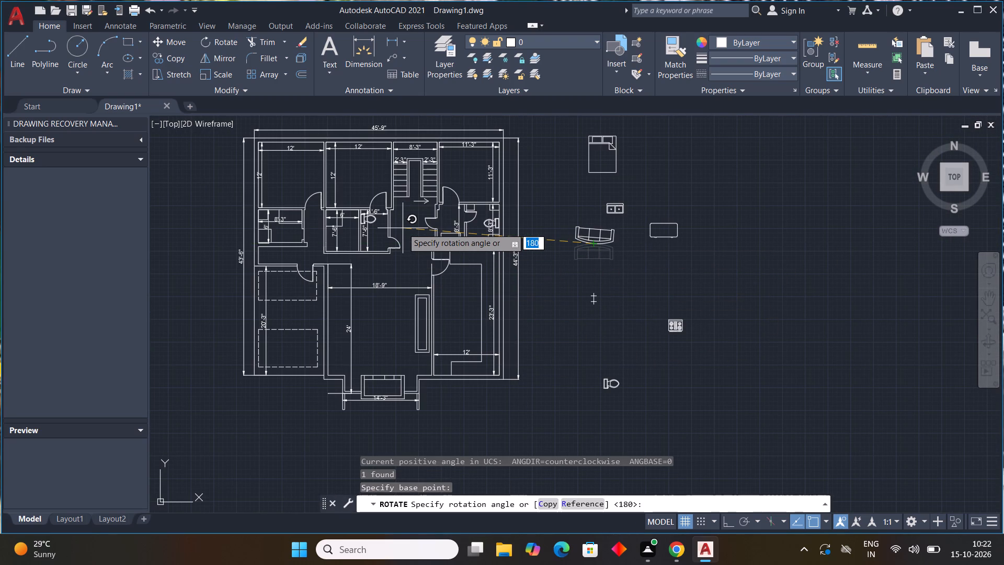
{"action": "key", "text": "F8"}
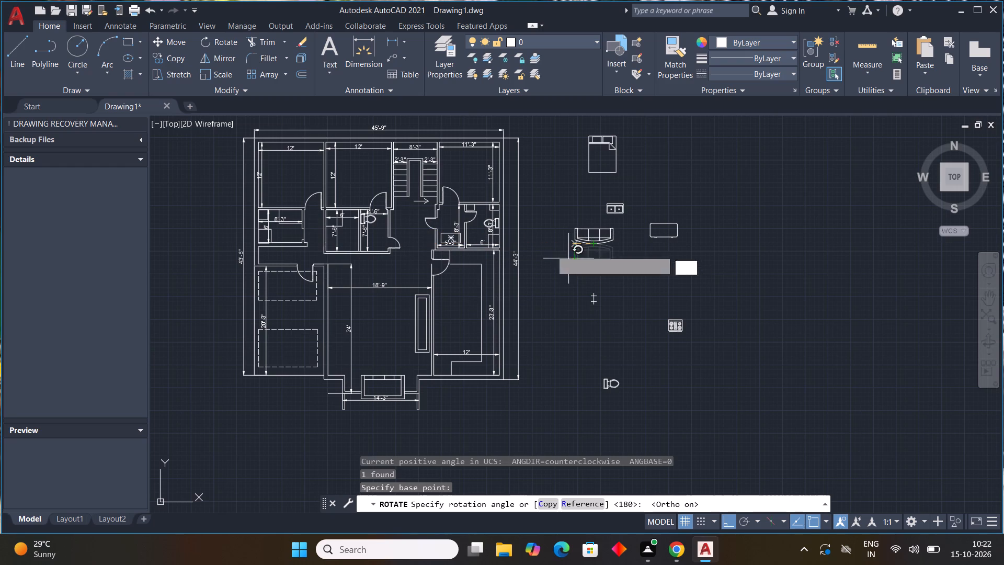
{"action": "left_click", "coordinate": [544, 247]}
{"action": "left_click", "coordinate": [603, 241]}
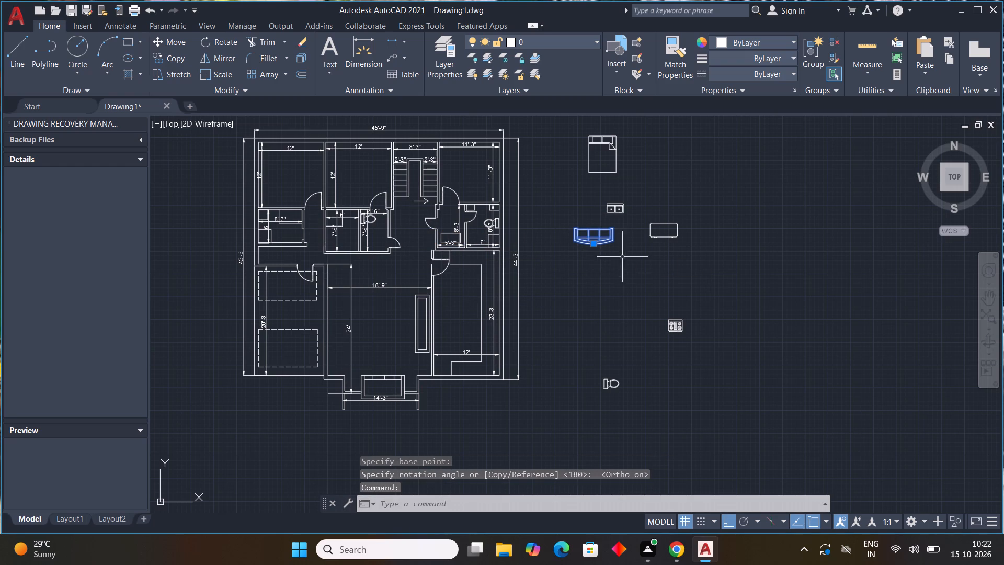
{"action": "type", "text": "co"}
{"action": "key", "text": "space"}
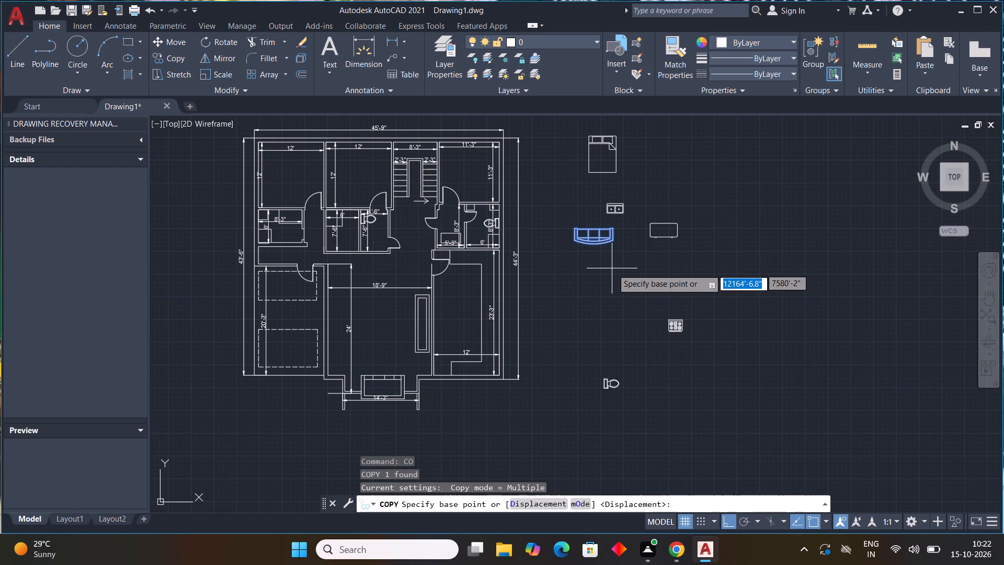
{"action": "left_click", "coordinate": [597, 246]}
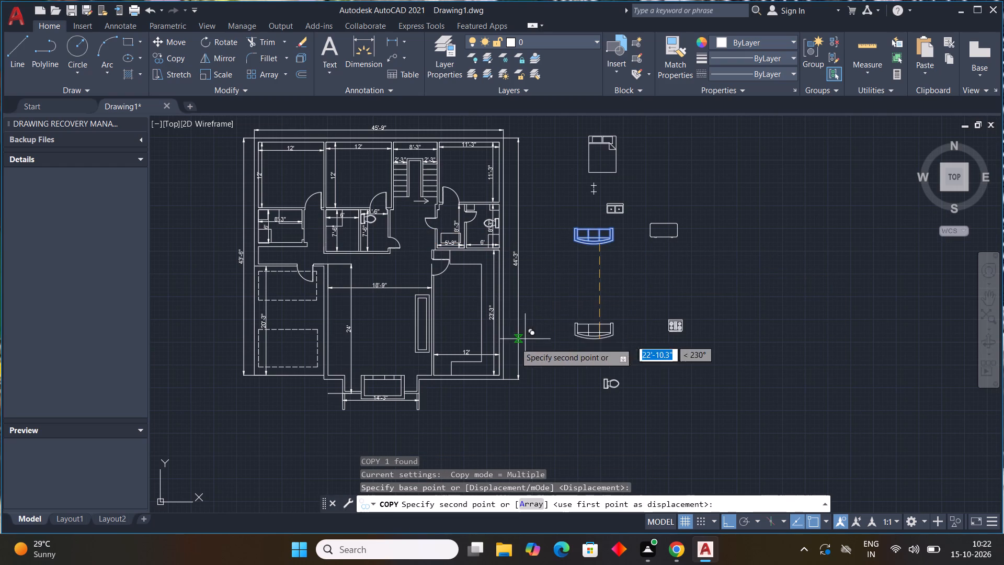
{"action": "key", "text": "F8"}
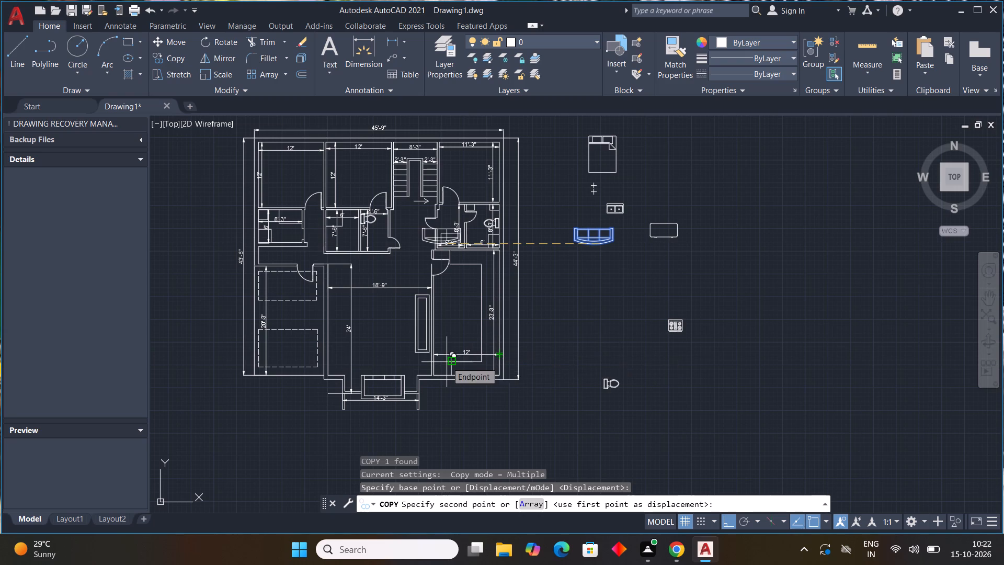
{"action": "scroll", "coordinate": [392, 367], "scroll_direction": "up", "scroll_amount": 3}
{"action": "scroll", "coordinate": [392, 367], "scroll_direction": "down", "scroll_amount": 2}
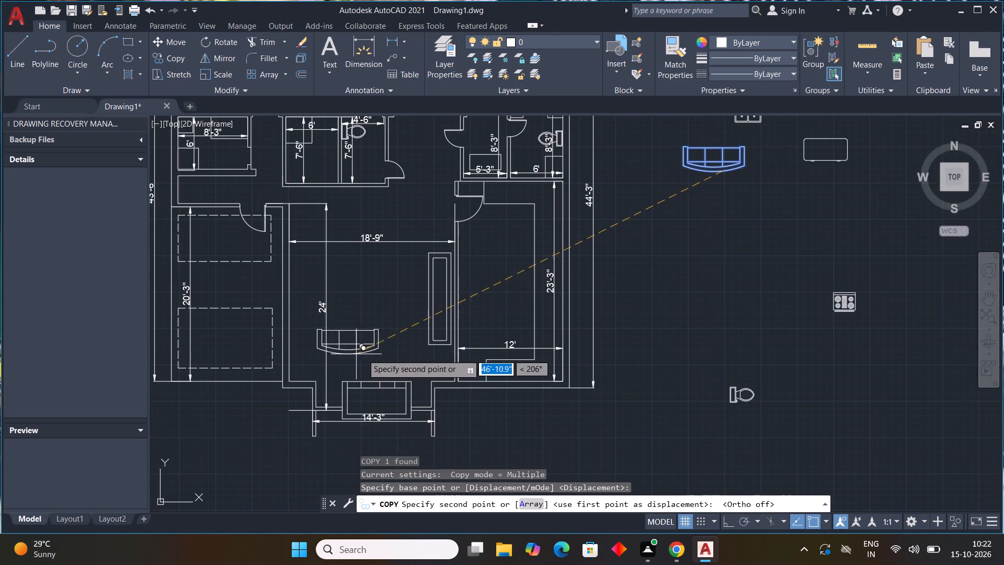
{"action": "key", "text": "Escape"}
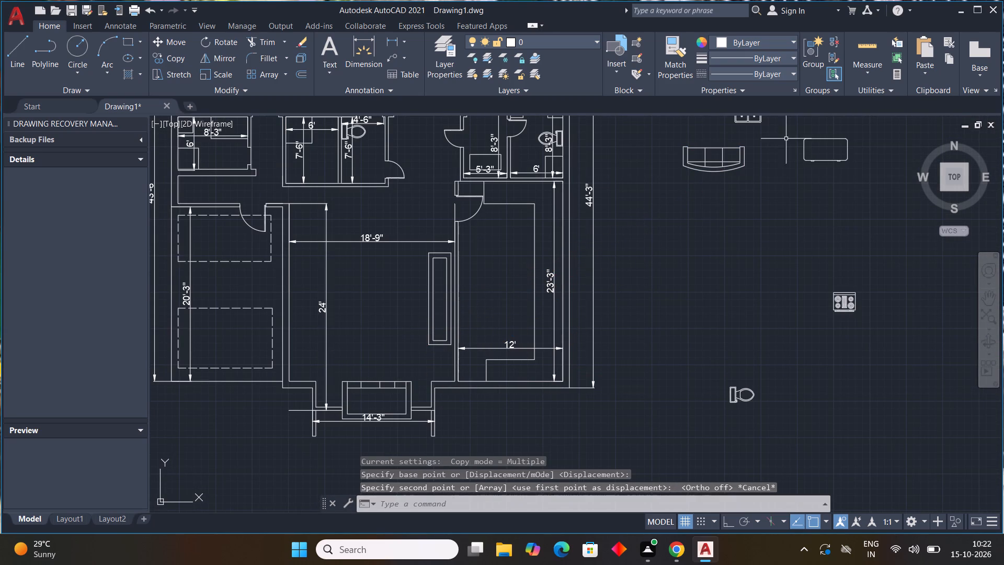
Rotate the spare sofa outside the plan by 270° so its curved back faces west.
{"action": "left_click_drag", "start_coordinate": [757, 134], "coordinate": [747, 147]}
{"action": "left_click", "coordinate": [651, 189]}
{"action": "type", "text": "ro"}
{"action": "key", "text": "space"}
{"action": "left_click", "coordinate": [710, 160]}
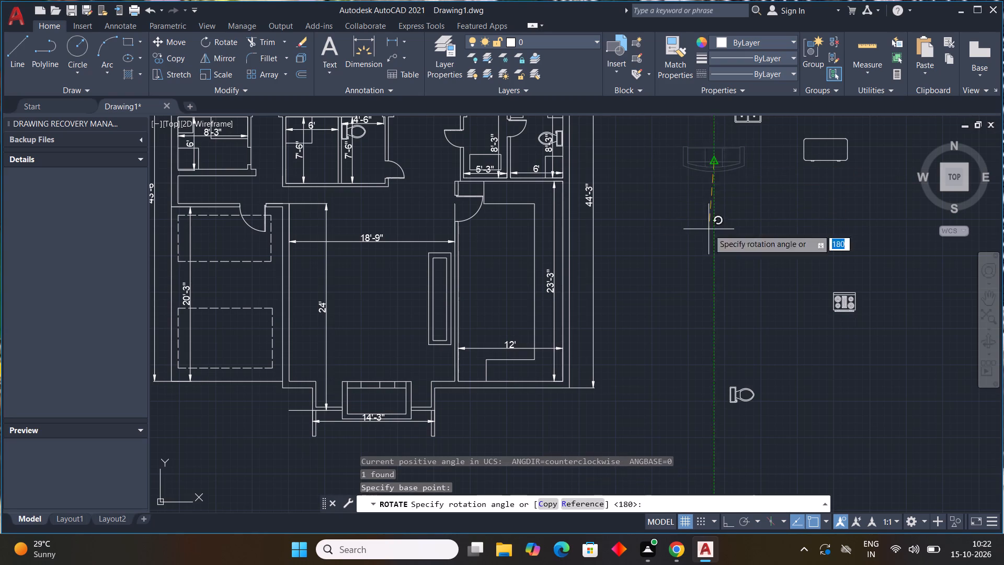
{"action": "key", "text": "F8"}
{"action": "left_click", "coordinate": [720, 295]}
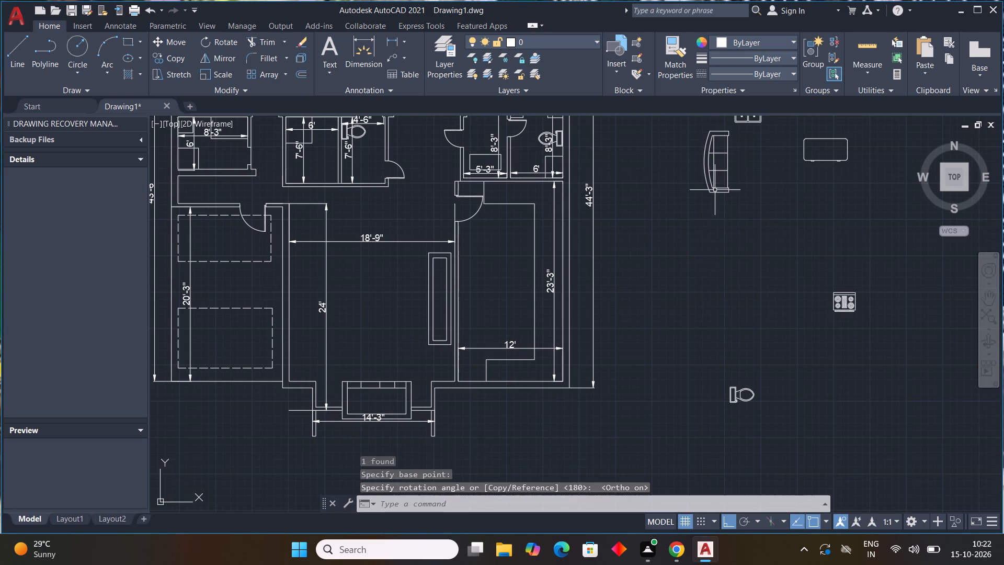
Copy the rotated sofa into the 18'-9" by 24' room, with its back along the west wall.
{"action": "left_click", "coordinate": [714, 189]}
{"action": "key", "text": "c"}
{"action": "type", "text": "o"}
{"action": "key", "text": "space"}
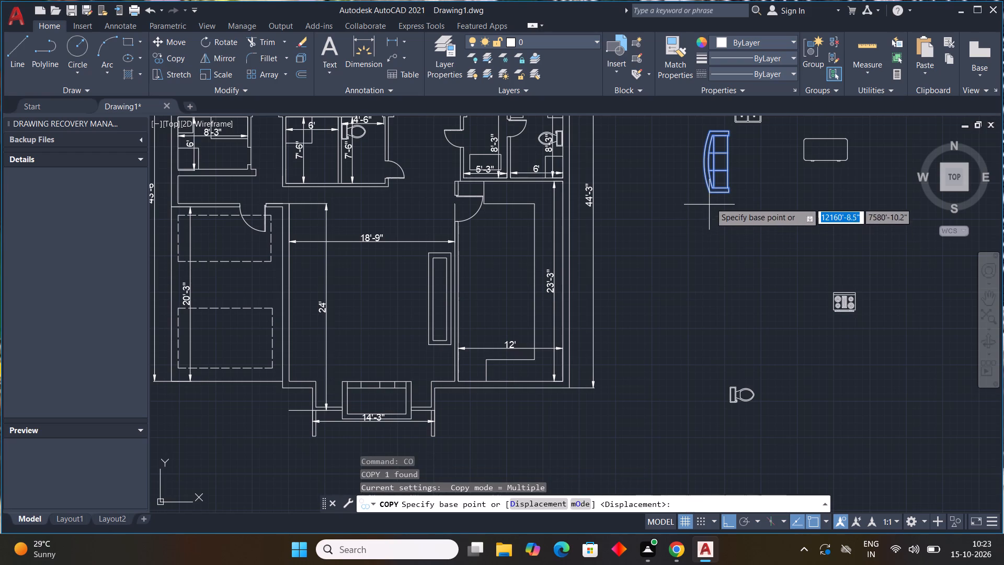
{"action": "left_click", "coordinate": [715, 191]}
{"action": "key", "text": "F8"}
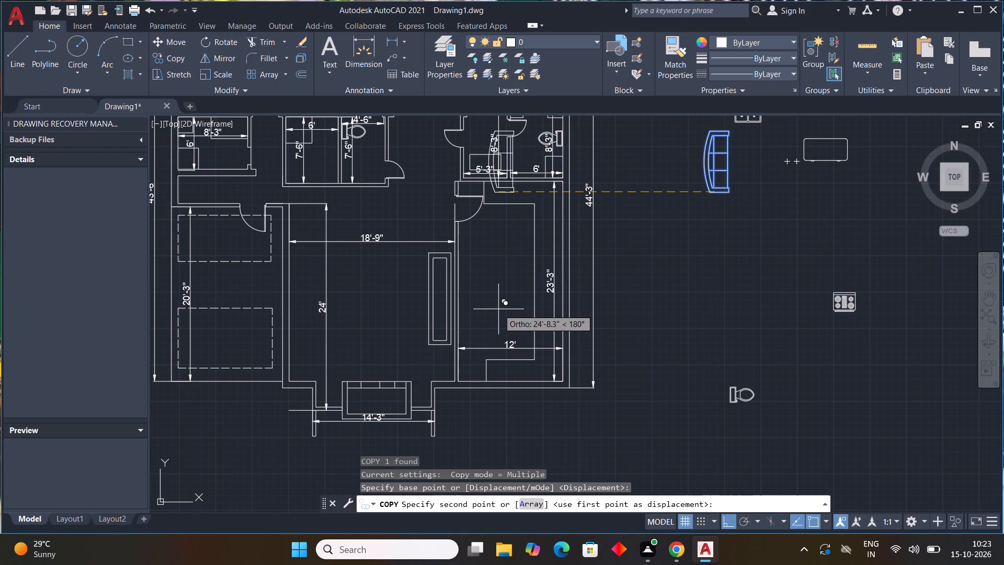
{"action": "scroll", "coordinate": [307, 337], "scroll_direction": "down", "scroll_amount": 1}
{"action": "scroll", "coordinate": [307, 337], "scroll_direction": "up", "scroll_amount": 2}
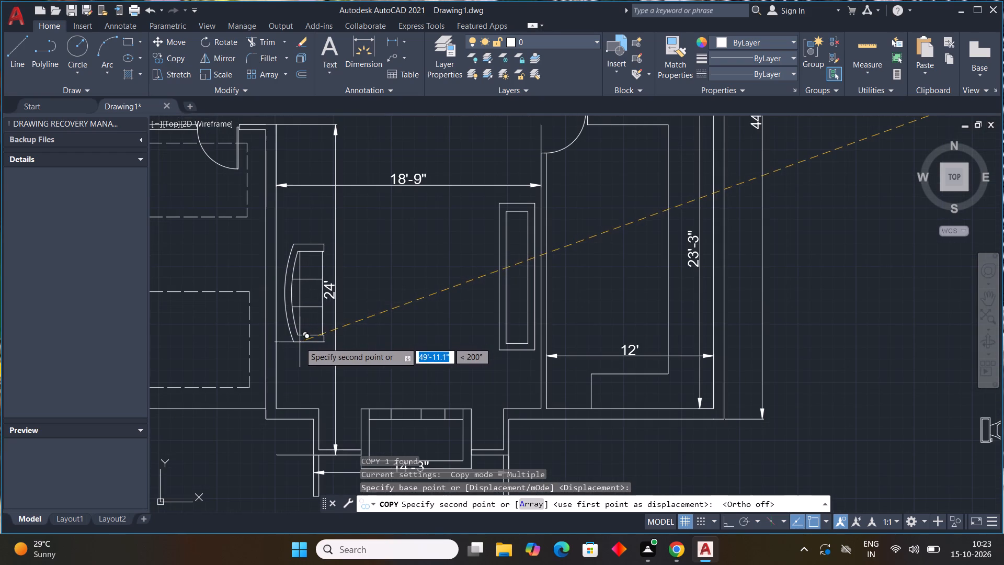
{"action": "left_click", "coordinate": [300, 342]}
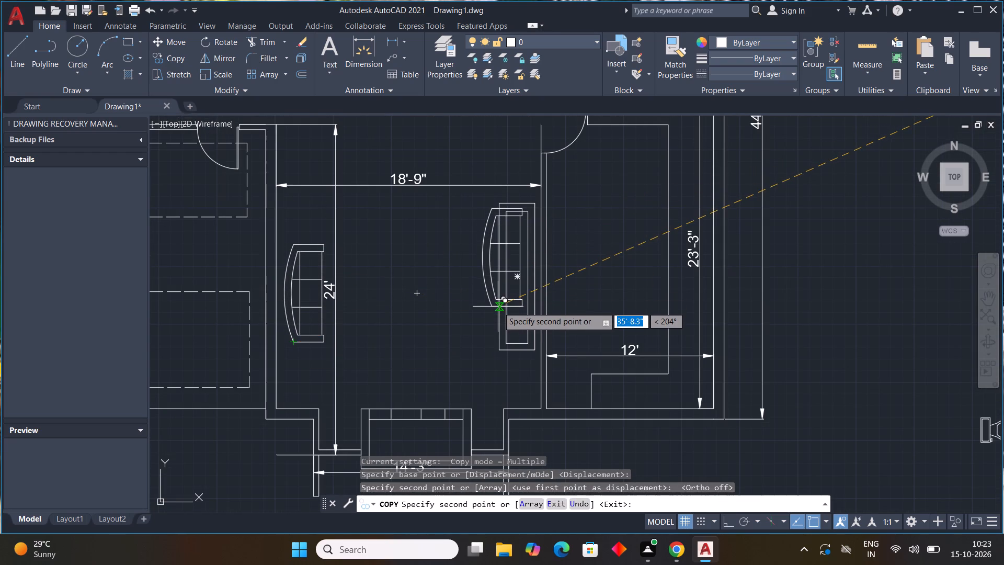
{"action": "key", "text": "Escape"}
Rotate the spare sofa outside the plan by 90° so its curved back faces south again.
{"action": "scroll", "coordinate": [497, 312], "scroll_direction": "down", "scroll_amount": 3}
{"action": "scroll", "coordinate": [449, 332], "scroll_direction": "up", "scroll_amount": 3}
{"action": "middle_click_drag", "start_coordinate": [637, 289], "coordinate": [604, 312]}
{"action": "scroll", "coordinate": [636, 289], "scroll_direction": "down", "scroll_amount": 1}
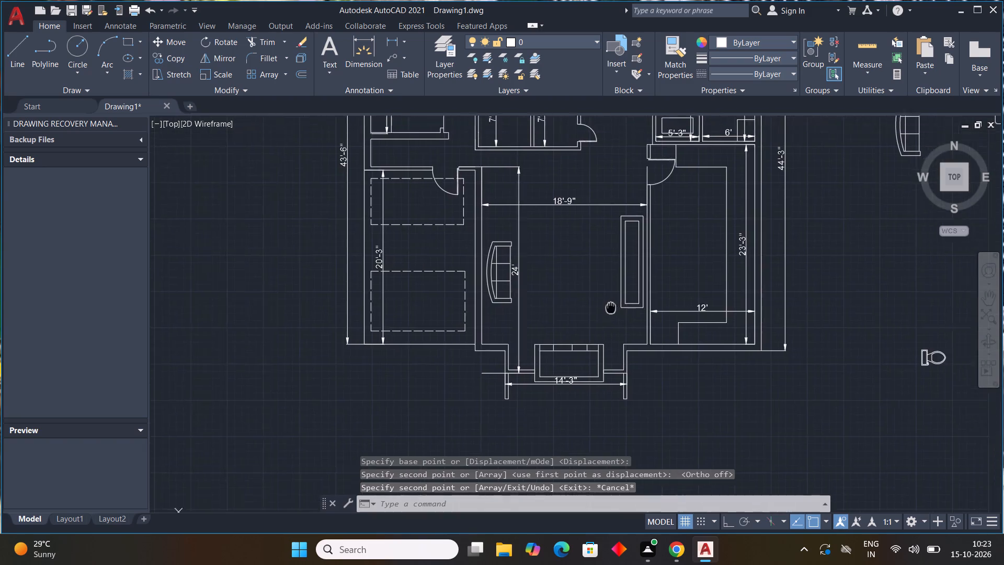
{"action": "middle_click_drag", "start_coordinate": [604, 312], "coordinate": [385, 395]}
{"action": "left_click_drag", "start_coordinate": [703, 195], "coordinate": [675, 206]}
{"action": "left_click", "coordinate": [631, 253]}
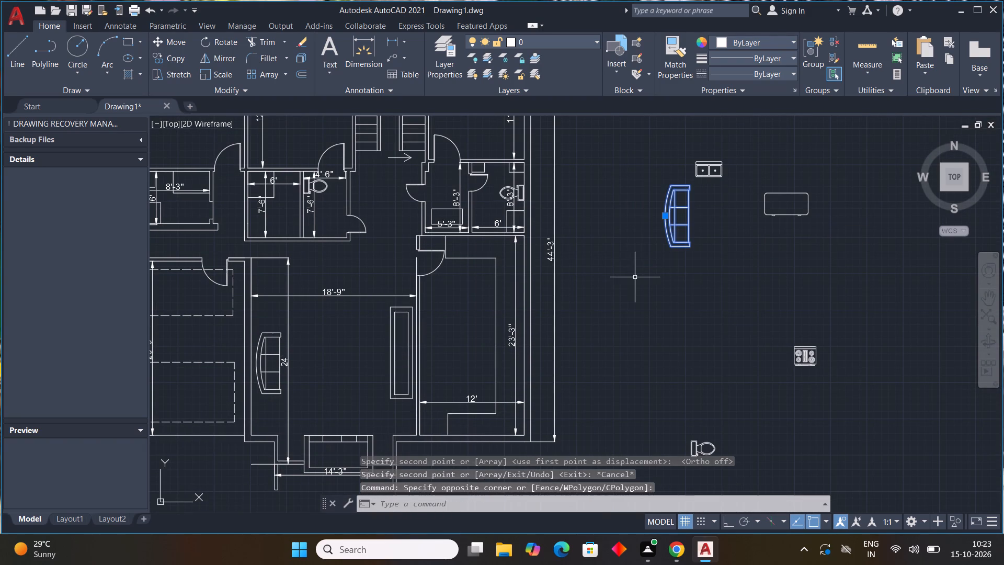
{"action": "key", "text": "c"}
{"action": "key", "text": "BackSpace"}
{"action": "type", "text": "ro"}
{"action": "key", "text": "space"}
{"action": "left_click", "coordinate": [667, 232]}
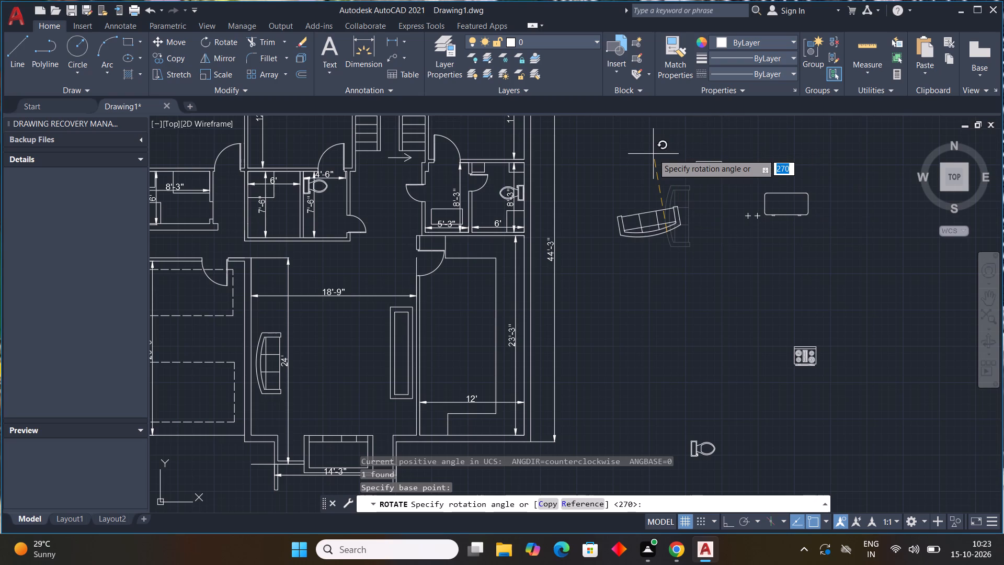
{"action": "key", "text": "F9"}
{"action": "key", "text": "F8"}
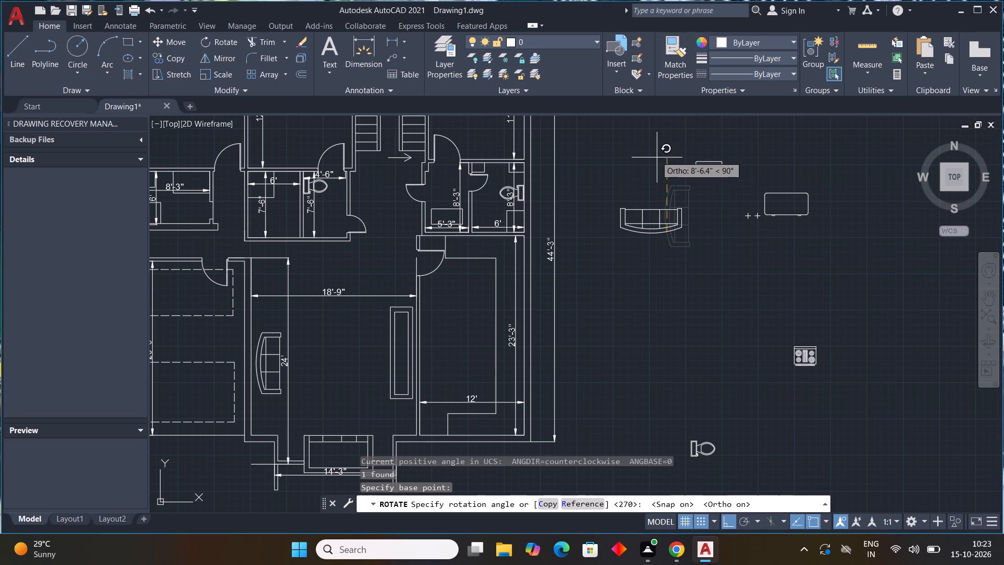
{"action": "left_click", "coordinate": [656, 156]}
Copy the south-backed sofa into the southwest corner of the 18'-9" by 24' room, just below the first sofa.
{"action": "left_click_drag", "start_coordinate": [657, 195], "coordinate": [652, 210]}
{"action": "left_click_drag", "start_coordinate": [645, 242], "coordinate": [637, 253]}
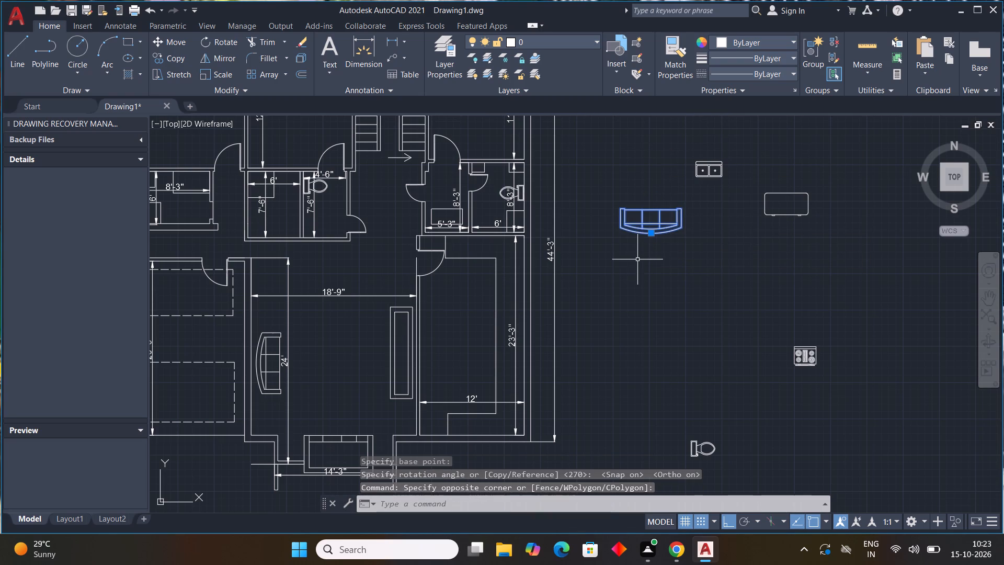
{"action": "type", "text": "co"}
{"action": "key", "text": "space"}
{"action": "left_click", "coordinate": [655, 232]}
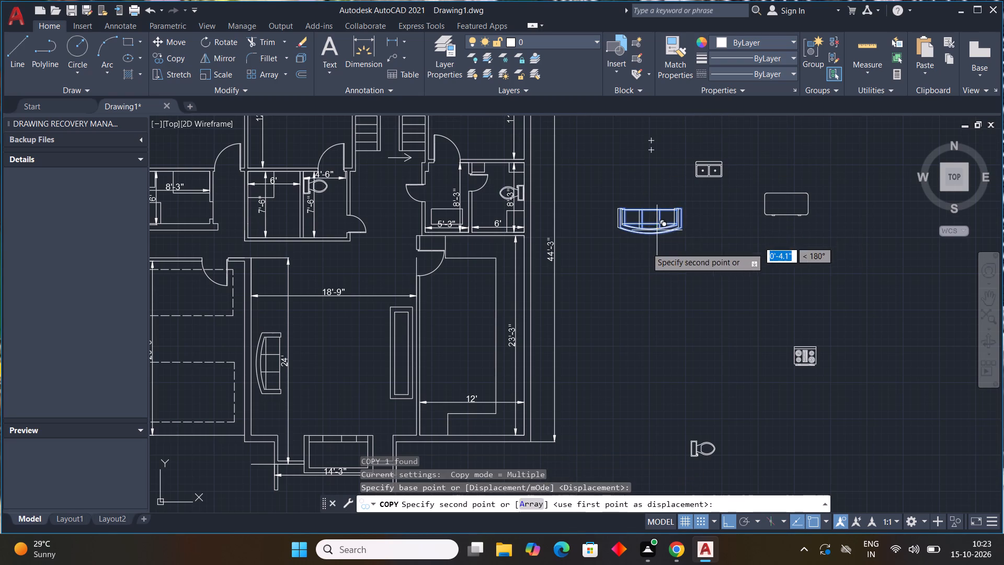
{"action": "key", "text": "F8"}
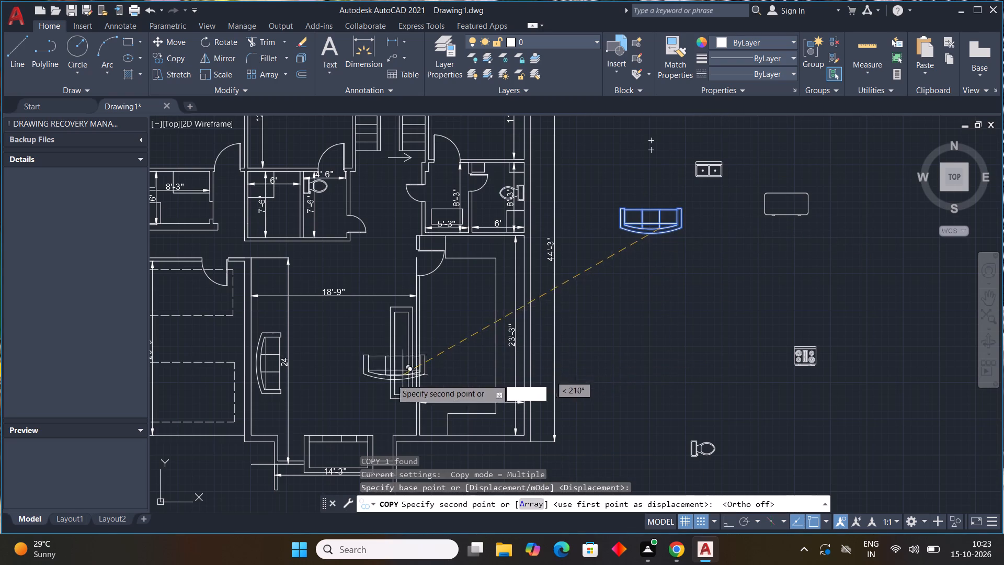
{"action": "scroll", "coordinate": [340, 401], "scroll_direction": "down", "scroll_amount": 2}
{"action": "scroll", "coordinate": [315, 415], "scroll_direction": "up", "scroll_amount": 3}
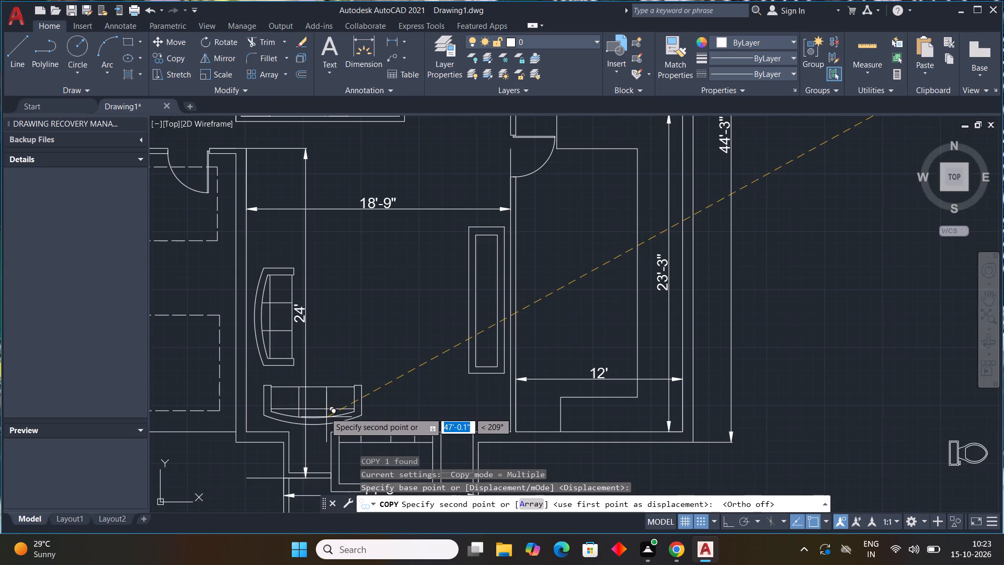
{"action": "left_click", "coordinate": [325, 412]}
{"action": "key", "text": "Escape"}
Copy the double-bowl sink symbol onto the north counter of the 12' by 23'-3" kitchen.
{"action": "scroll", "coordinate": [604, 349], "scroll_direction": "down", "scroll_amount": 3}
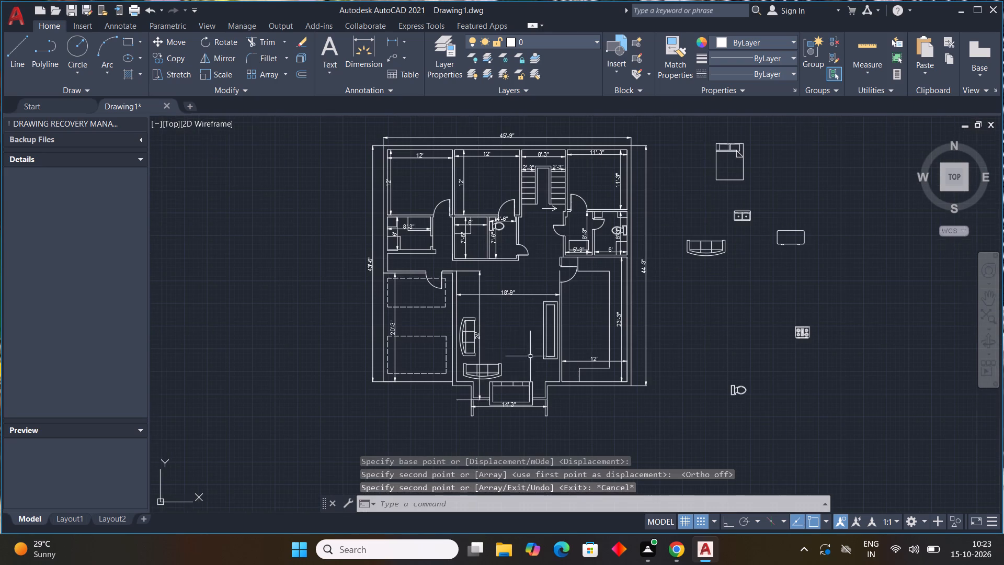
{"action": "middle_click_drag", "start_coordinate": [423, 345], "coordinate": [499, 355]}
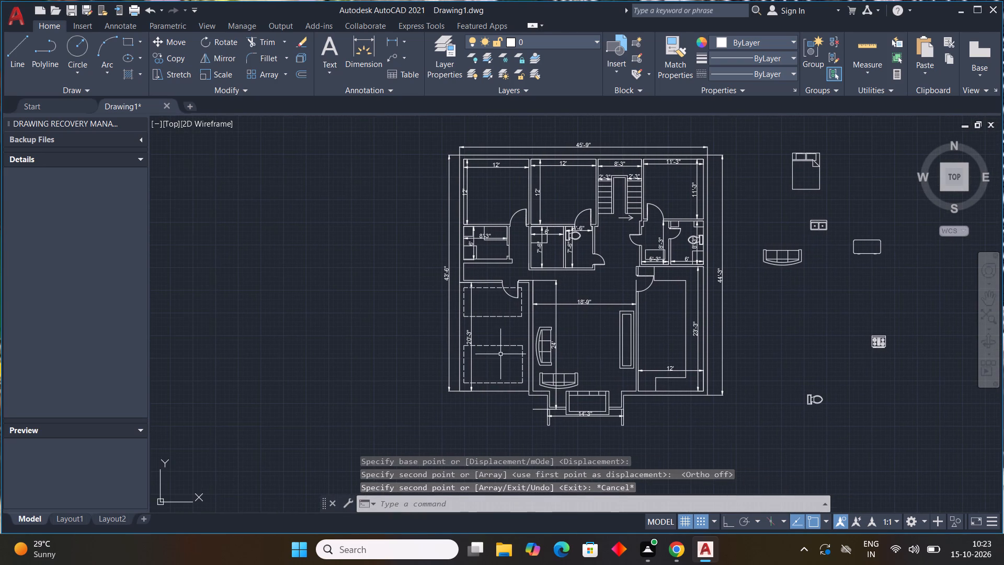
{"action": "scroll", "coordinate": [855, 242], "scroll_direction": "up", "scroll_amount": 3}
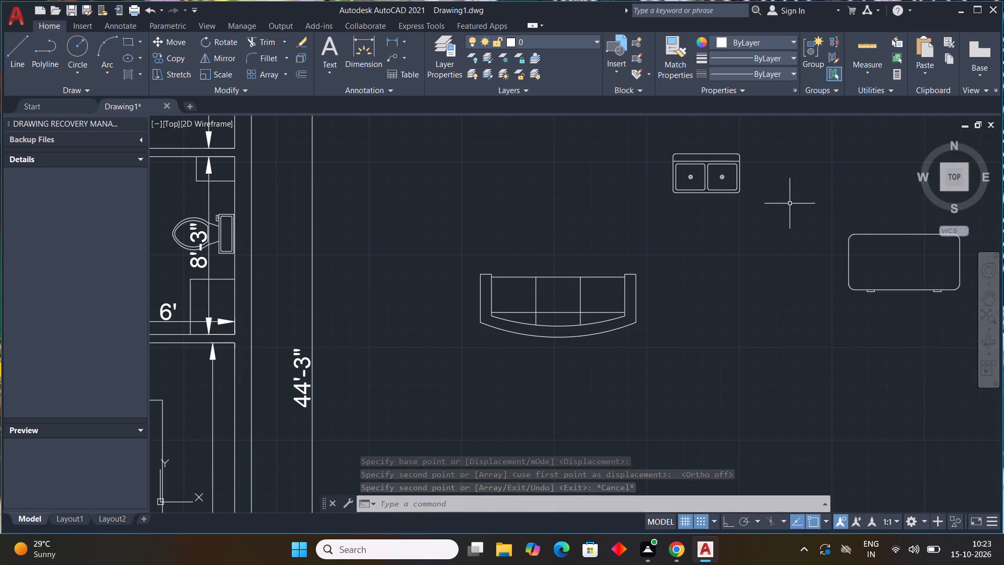
{"action": "left_click_drag", "start_coordinate": [755, 148], "coordinate": [723, 165]}
{"action": "left_click", "coordinate": [636, 200]}
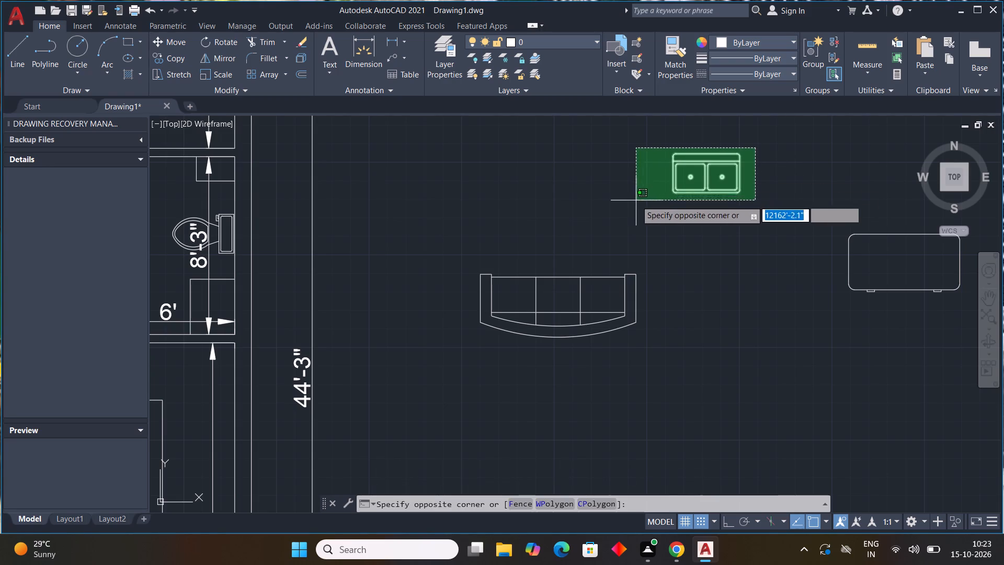
{"action": "type", "text": "co"}
{"action": "key", "text": "space"}
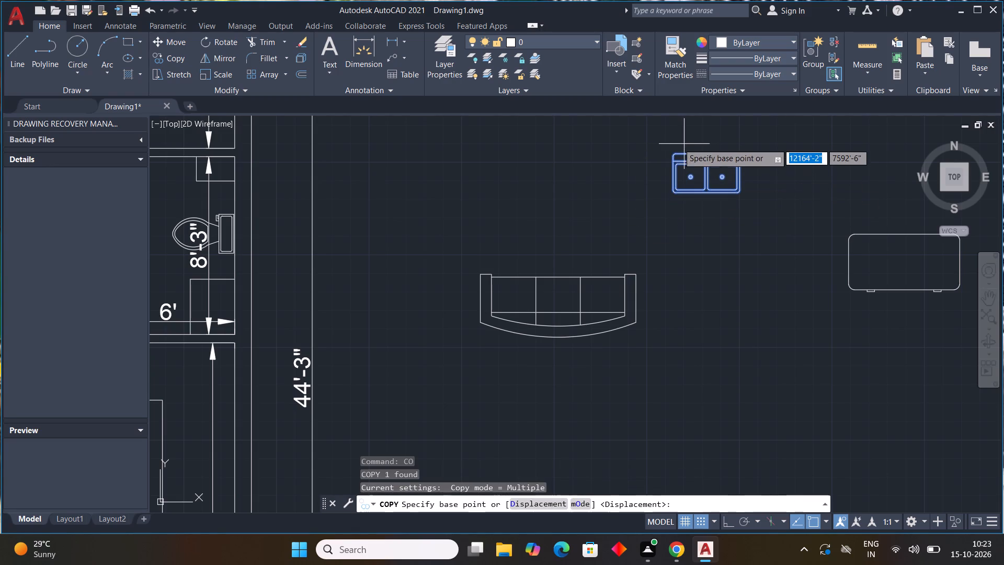
{"action": "left_click_drag", "start_coordinate": [680, 159], "coordinate": [677, 164]}
{"action": "scroll", "coordinate": [597, 281], "scroll_direction": "down", "scroll_amount": 2}
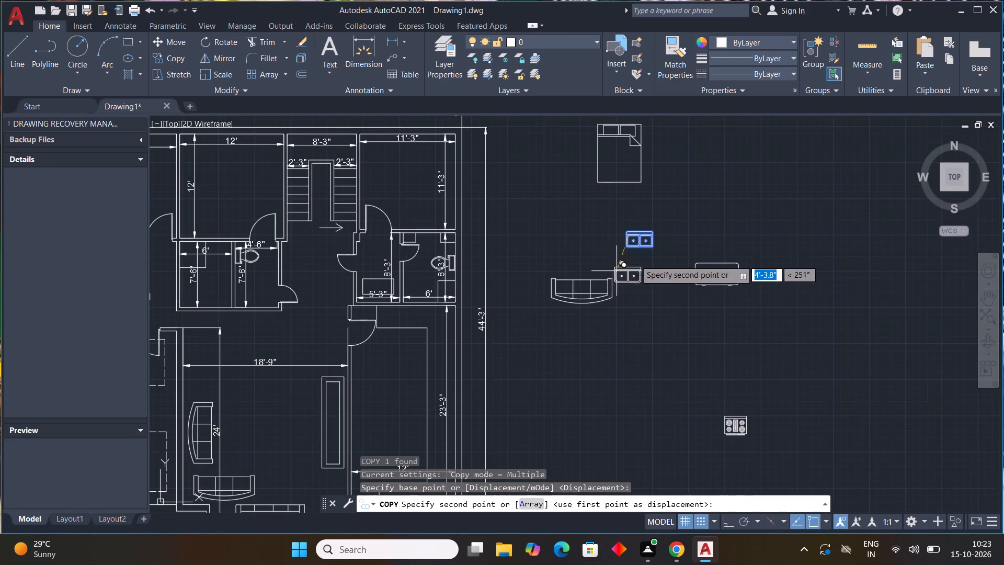
{"action": "middle_click_drag", "start_coordinate": [675, 250], "coordinate": [583, 314]}
{"action": "scroll", "coordinate": [309, 385], "scroll_direction": "up", "scroll_amount": 3}
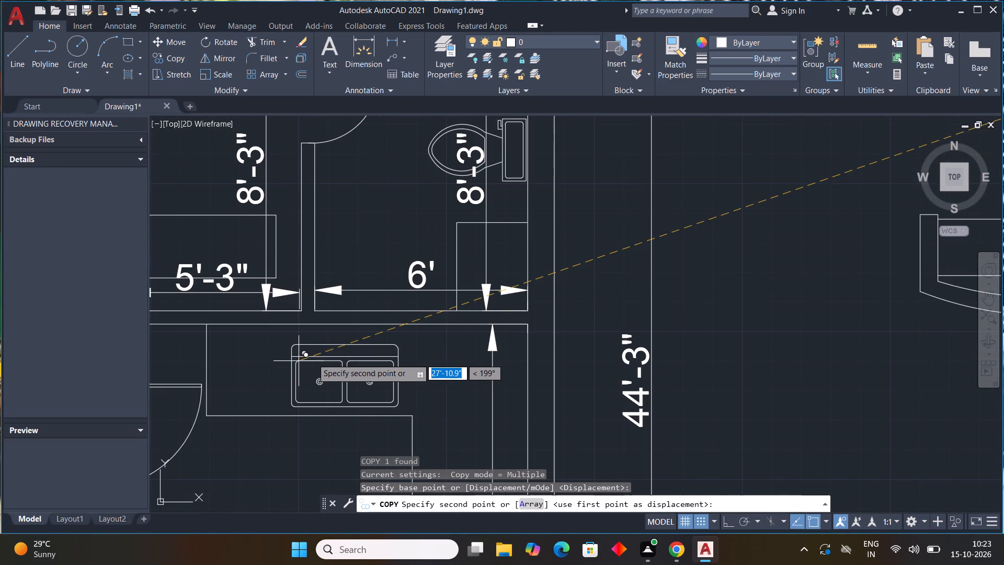
{"action": "left_click", "coordinate": [302, 358]}
{"action": "key", "text": "Escape"}
Rotate the spare four-burner stove symbol outside the plan by 270° so its long side runs north–south.
{"action": "scroll", "coordinate": [702, 381], "scroll_direction": "down", "scroll_amount": 4}
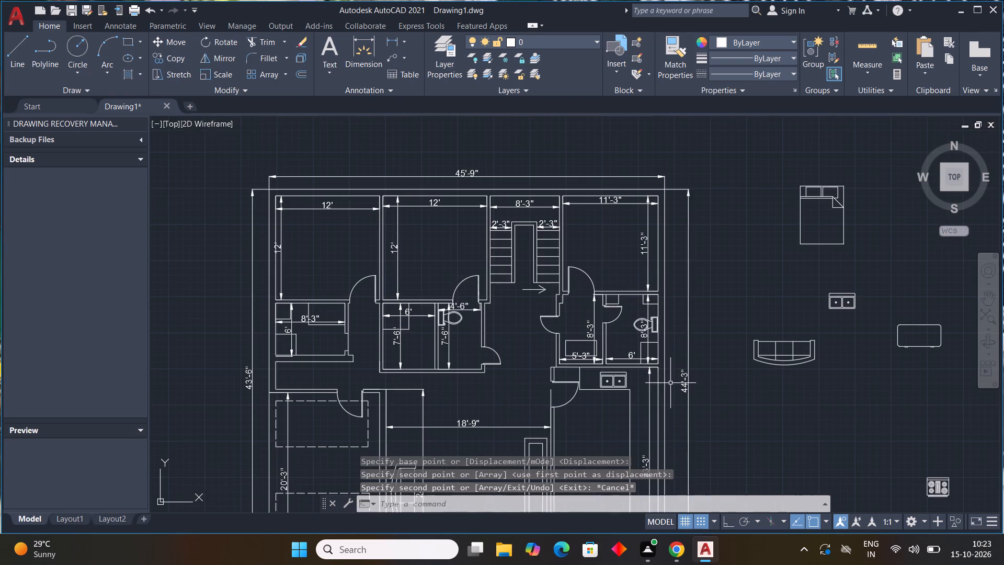
{"action": "middle_click_drag", "start_coordinate": [898, 421], "coordinate": [800, 259]}
{"action": "left_click_drag", "start_coordinate": [873, 300], "coordinate": [817, 355]}
{"action": "left_click", "coordinate": [816, 365]}
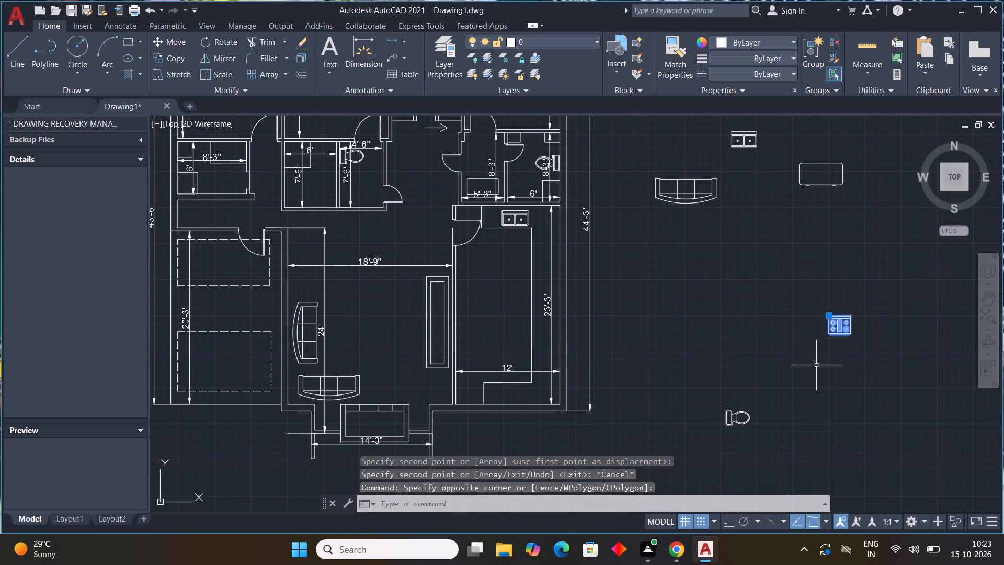
{"action": "type", "text": "ro"}
{"action": "key", "text": "space"}
{"action": "left_click", "coordinate": [850, 324]}
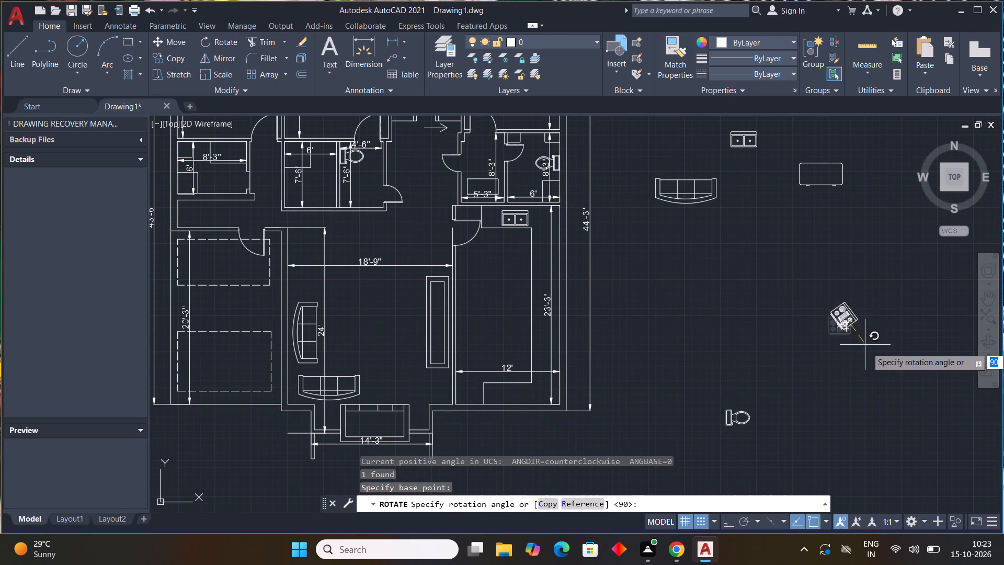
{"action": "key", "text": "F8"}
{"action": "left_click", "coordinate": [849, 387]}
Copy the rotated stove onto the east counter of the 12' by 23'-3" kitchen, about midway along it.
{"action": "left_click_drag", "start_coordinate": [880, 297], "coordinate": [839, 320]}
{"action": "left_click", "coordinate": [789, 361]}
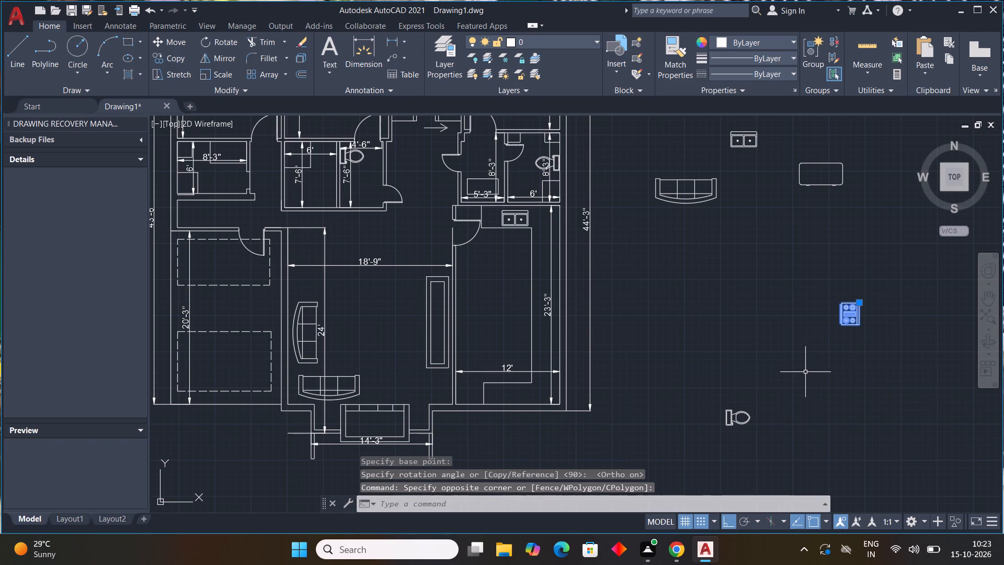
{"action": "key", "text": "c"}
{"action": "type", "text": "o"}
{"action": "key", "text": "space"}
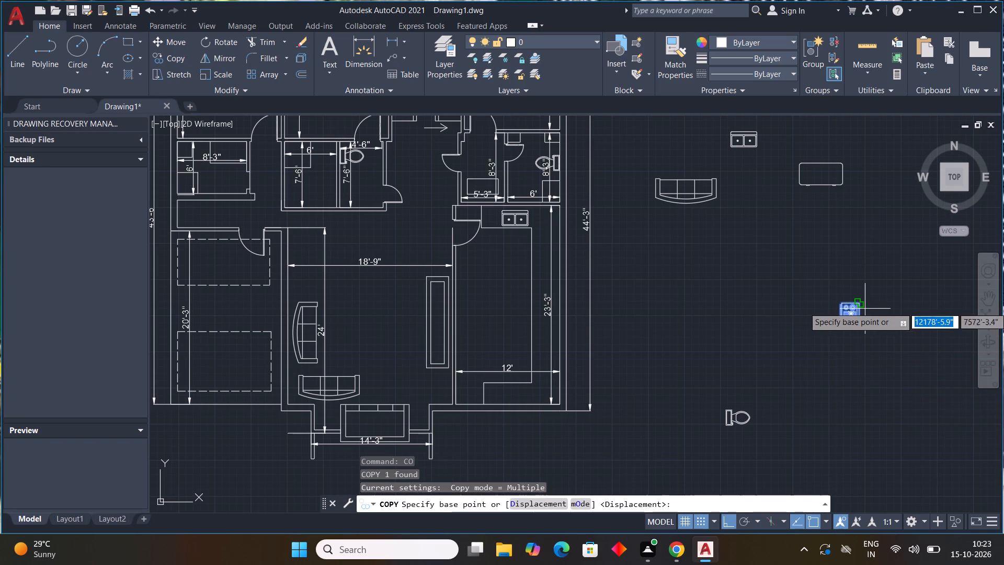
{"action": "left_click", "coordinate": [858, 304]}
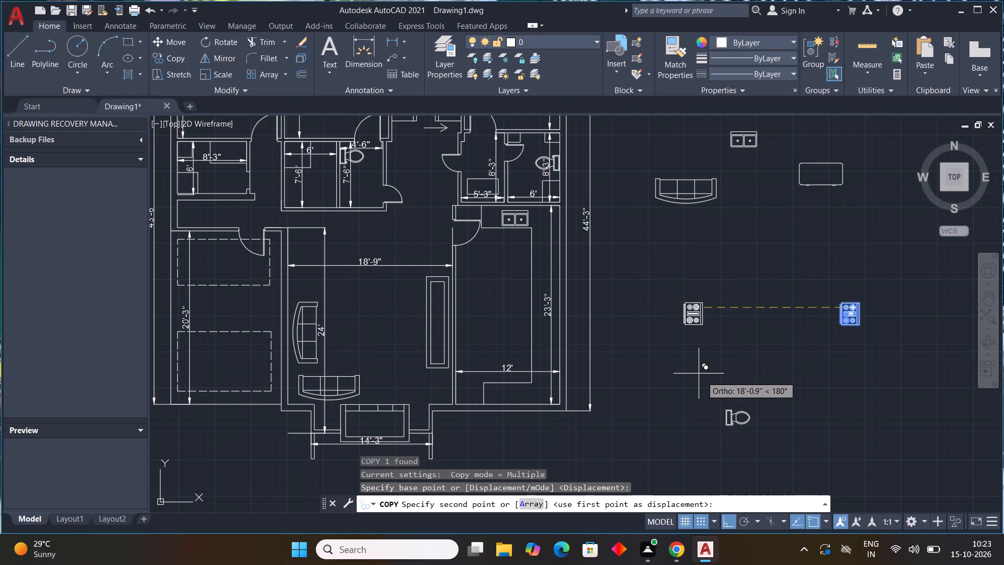
{"action": "key", "text": "F8"}
{"action": "scroll", "coordinate": [553, 329], "scroll_direction": "up", "scroll_amount": 1}
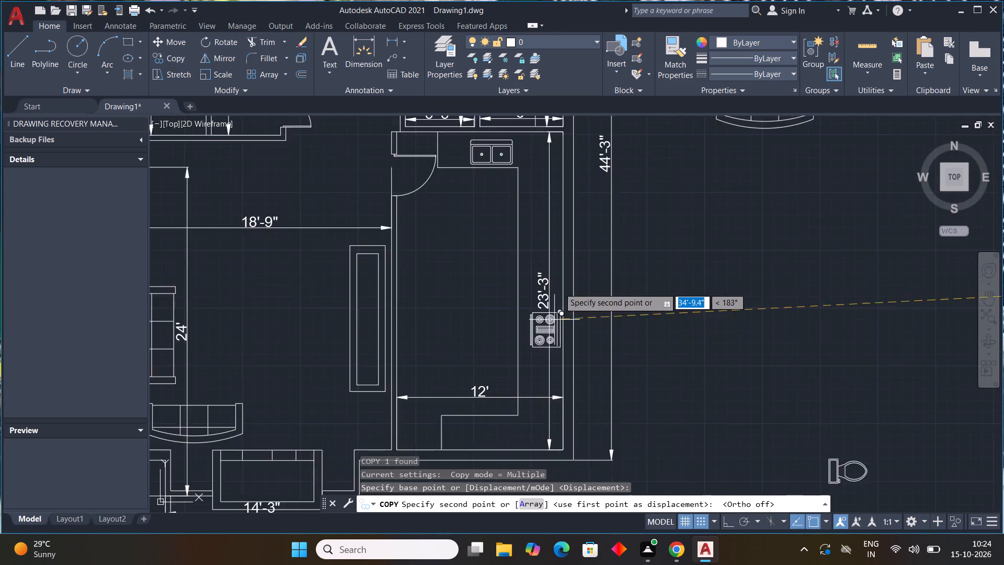
{"action": "scroll", "coordinate": [559, 285], "scroll_direction": "up", "scroll_amount": 2}
{"action": "left_click", "coordinate": [522, 182]}
{"action": "scroll", "coordinate": [688, 328], "scroll_direction": "down", "scroll_amount": 1}
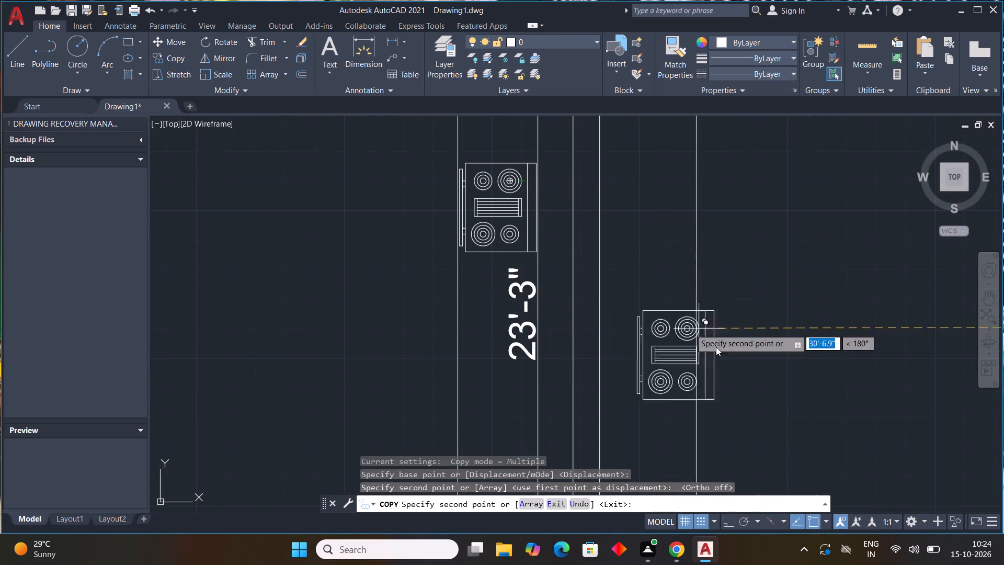
{"action": "scroll", "coordinate": [716, 347], "scroll_direction": "down", "scroll_amount": 2}
{"action": "key", "text": "Escape"}
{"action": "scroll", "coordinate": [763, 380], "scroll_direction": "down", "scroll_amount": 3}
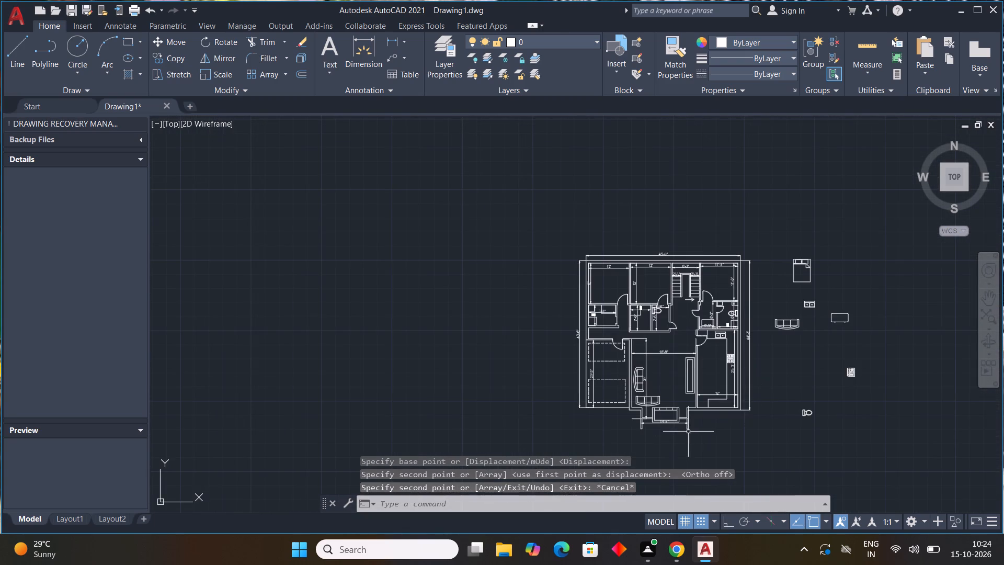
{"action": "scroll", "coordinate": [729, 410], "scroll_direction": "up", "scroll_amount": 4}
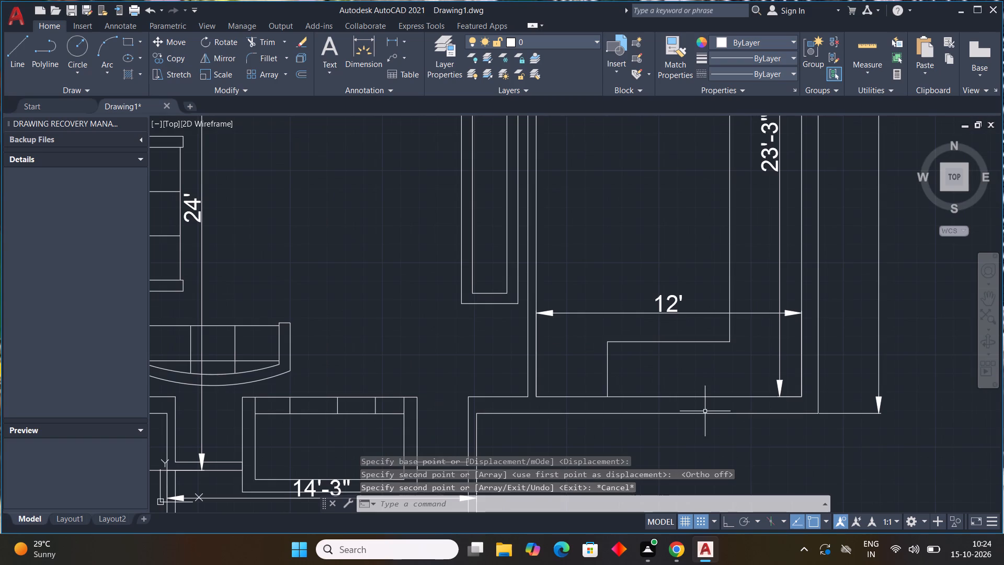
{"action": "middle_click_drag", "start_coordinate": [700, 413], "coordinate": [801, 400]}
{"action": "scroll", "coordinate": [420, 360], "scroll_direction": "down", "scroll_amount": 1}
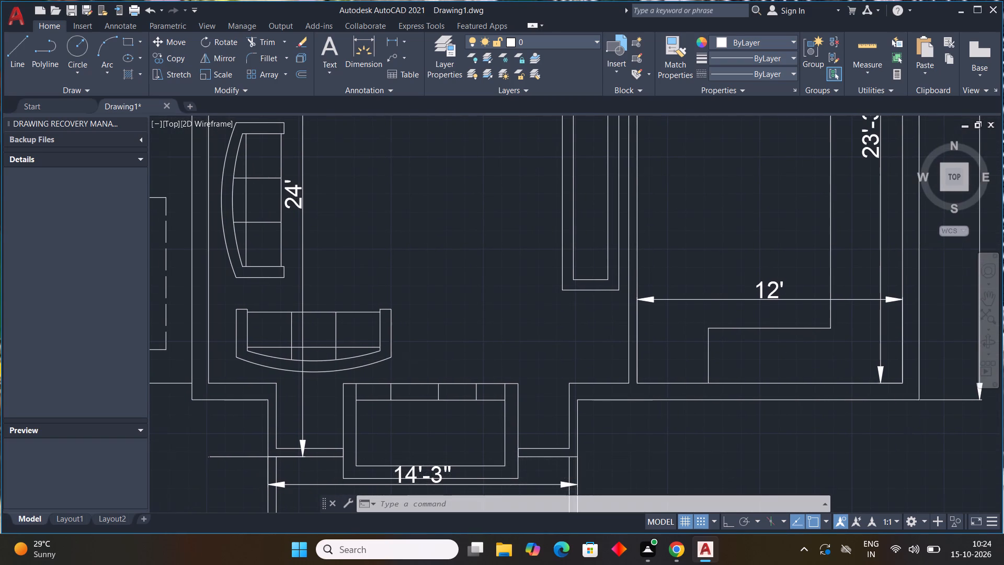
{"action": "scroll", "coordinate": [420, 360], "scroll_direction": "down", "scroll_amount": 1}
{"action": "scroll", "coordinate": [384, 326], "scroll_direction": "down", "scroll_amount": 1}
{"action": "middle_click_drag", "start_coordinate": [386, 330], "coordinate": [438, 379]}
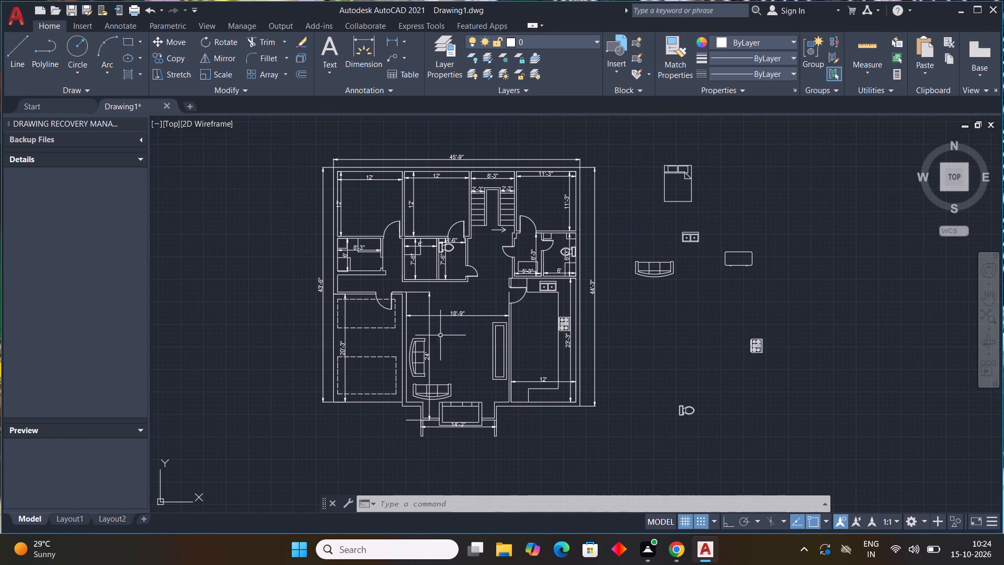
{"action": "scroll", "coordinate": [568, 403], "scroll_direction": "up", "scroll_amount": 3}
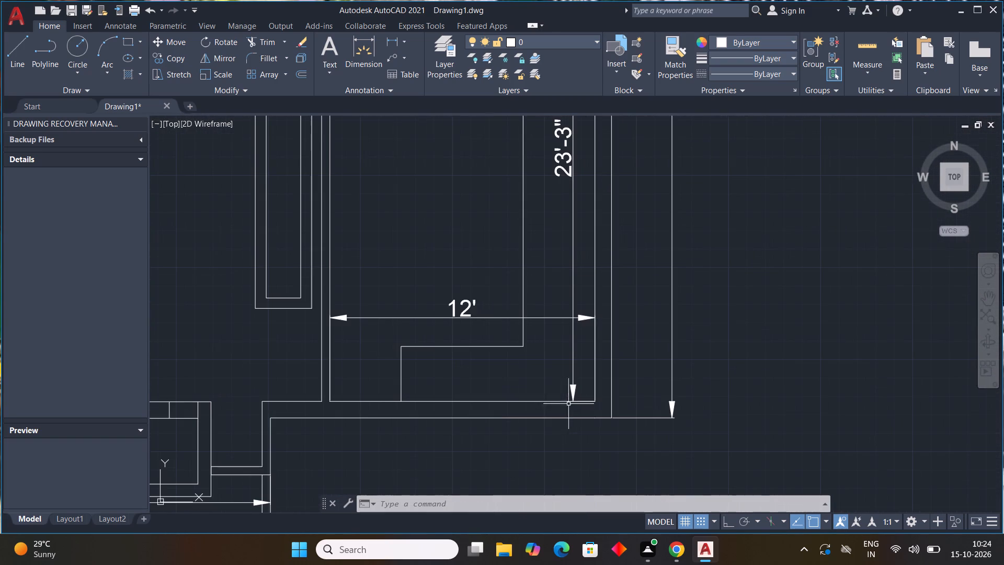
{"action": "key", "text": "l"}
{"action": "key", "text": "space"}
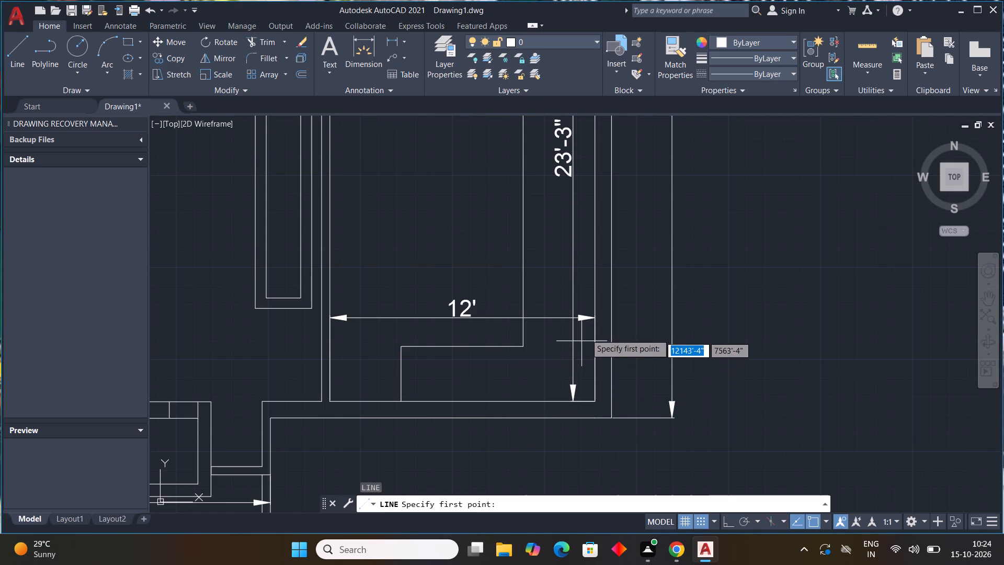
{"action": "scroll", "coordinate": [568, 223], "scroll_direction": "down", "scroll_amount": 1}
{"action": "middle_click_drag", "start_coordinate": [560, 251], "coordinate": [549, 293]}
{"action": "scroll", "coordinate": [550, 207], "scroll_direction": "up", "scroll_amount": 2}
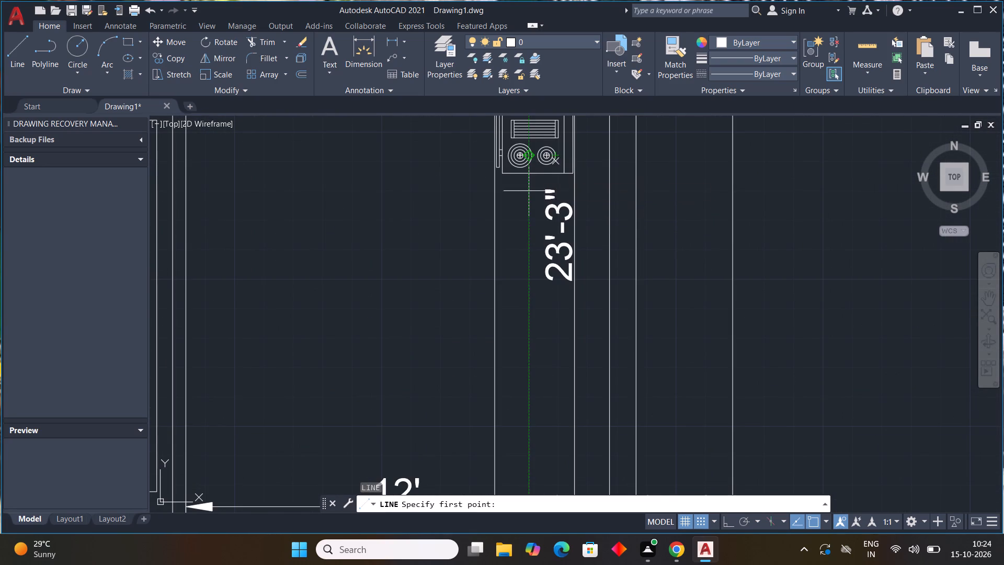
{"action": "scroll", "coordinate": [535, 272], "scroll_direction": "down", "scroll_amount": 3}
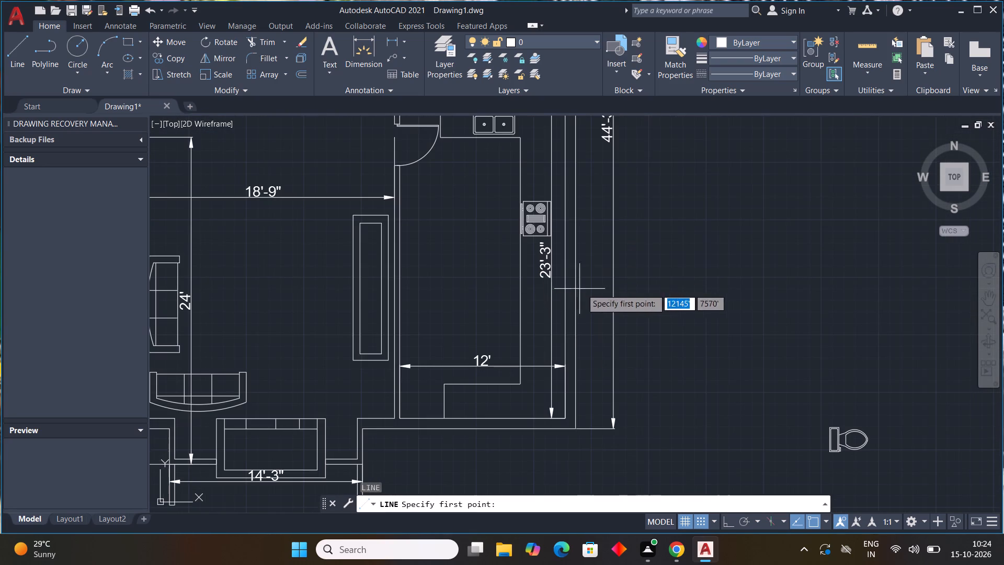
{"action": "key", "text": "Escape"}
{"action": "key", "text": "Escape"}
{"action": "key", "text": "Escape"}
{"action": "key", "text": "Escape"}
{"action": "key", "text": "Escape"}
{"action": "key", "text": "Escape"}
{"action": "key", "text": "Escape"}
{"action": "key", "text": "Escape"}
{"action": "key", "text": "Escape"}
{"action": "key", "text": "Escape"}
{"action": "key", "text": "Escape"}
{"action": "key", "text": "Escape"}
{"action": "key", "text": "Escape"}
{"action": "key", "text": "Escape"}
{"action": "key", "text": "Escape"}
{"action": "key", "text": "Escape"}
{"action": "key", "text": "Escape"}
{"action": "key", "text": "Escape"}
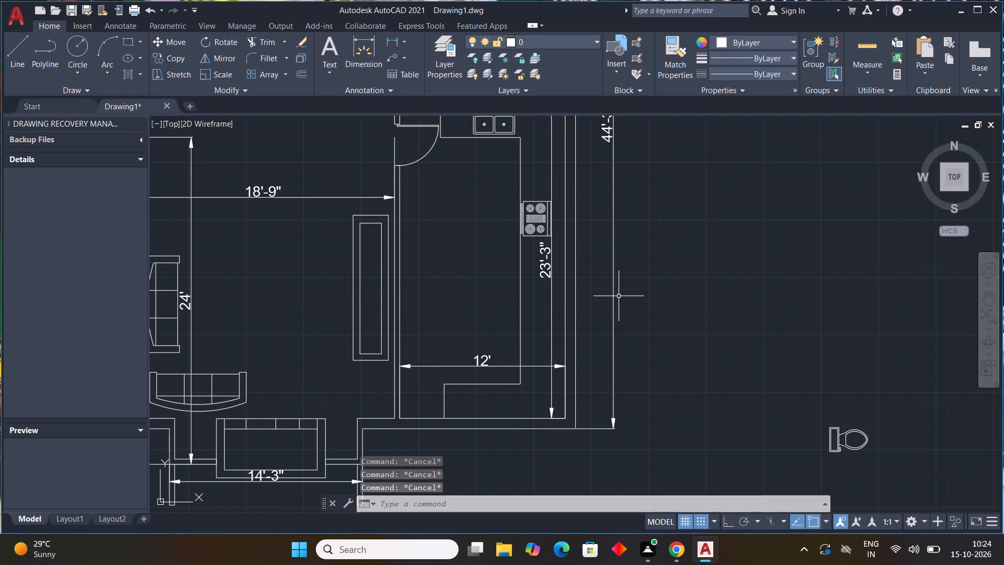
Draw a line from just below the stove about 11'-8" south along the east counter, turning west partway along the south counter.
{"action": "type", "text": "l"}
{"action": "key", "text": "space"}
{"action": "scroll", "coordinate": [535, 236], "scroll_direction": "up", "scroll_amount": 2}
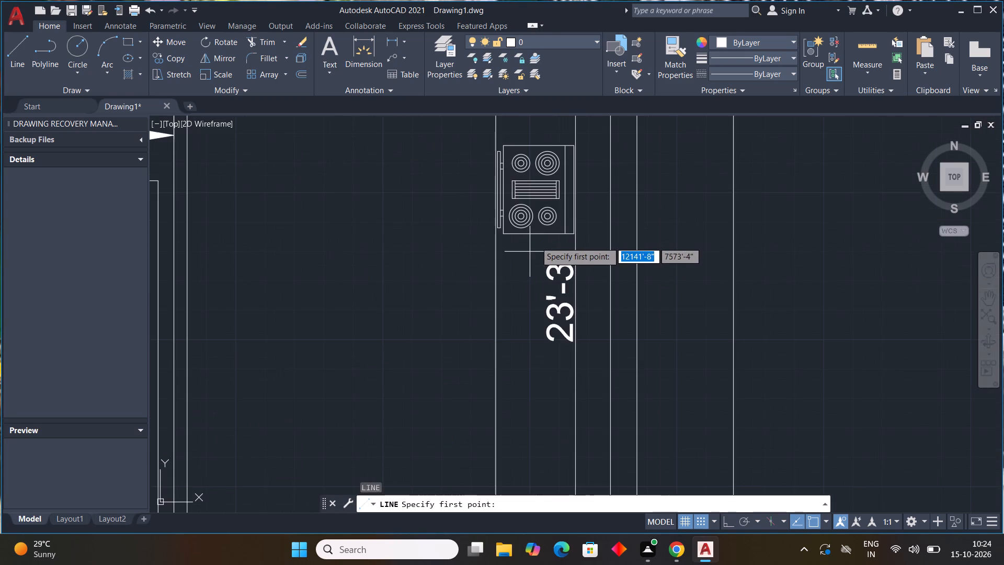
{"action": "left_click_drag", "start_coordinate": [537, 244], "coordinate": [537, 249]}
{"action": "scroll", "coordinate": [527, 354], "scroll_direction": "down", "scroll_amount": 2}
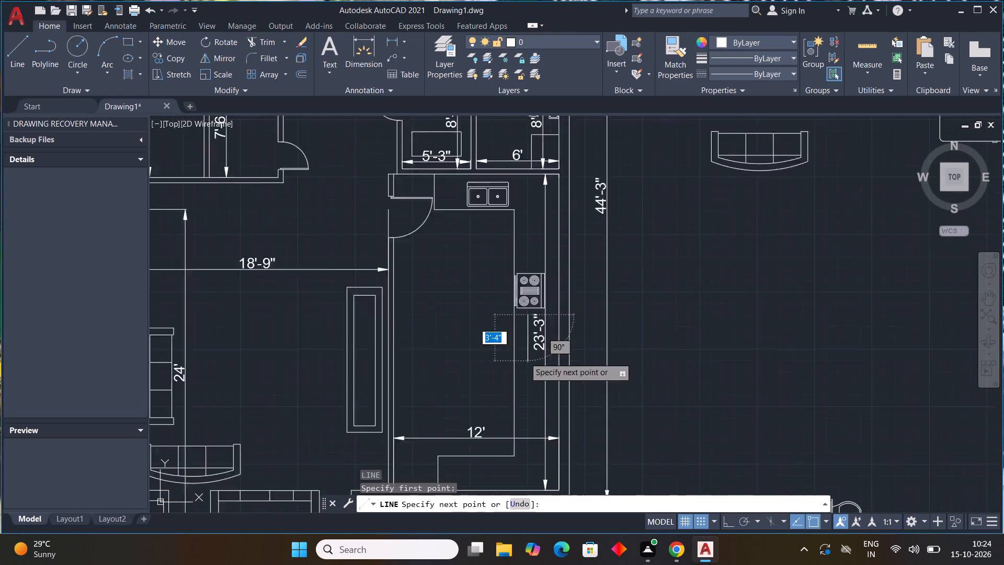
{"action": "scroll", "coordinate": [524, 357], "scroll_direction": "down", "scroll_amount": 1}
{"action": "middle_click_drag", "start_coordinate": [523, 357], "coordinate": [523, 254]}
{"action": "scroll", "coordinate": [522, 320], "scroll_direction": "up", "scroll_amount": 3}
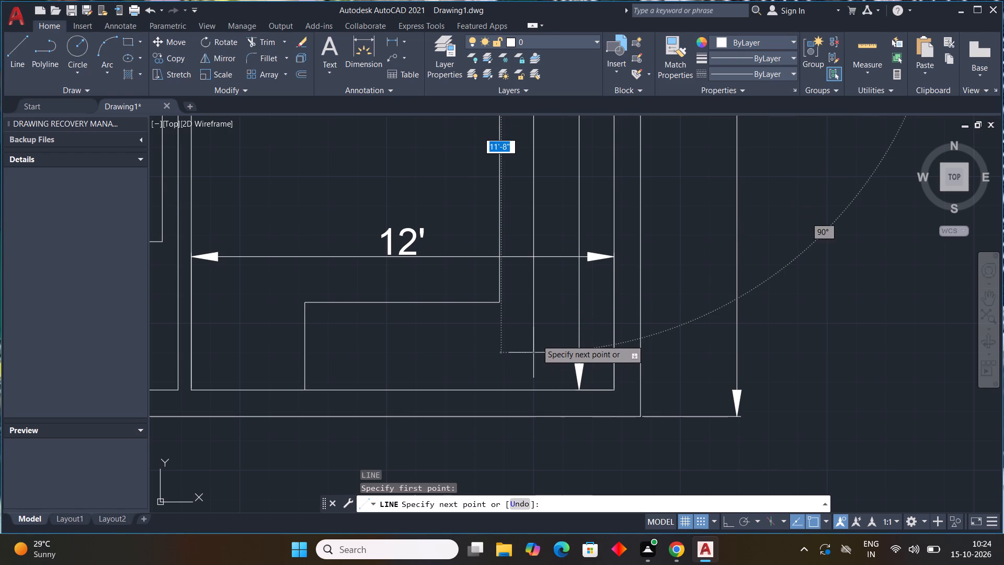
{"action": "left_click_drag", "start_coordinate": [537, 340], "coordinate": [527, 340]}
{"action": "left_click", "coordinate": [453, 342]}
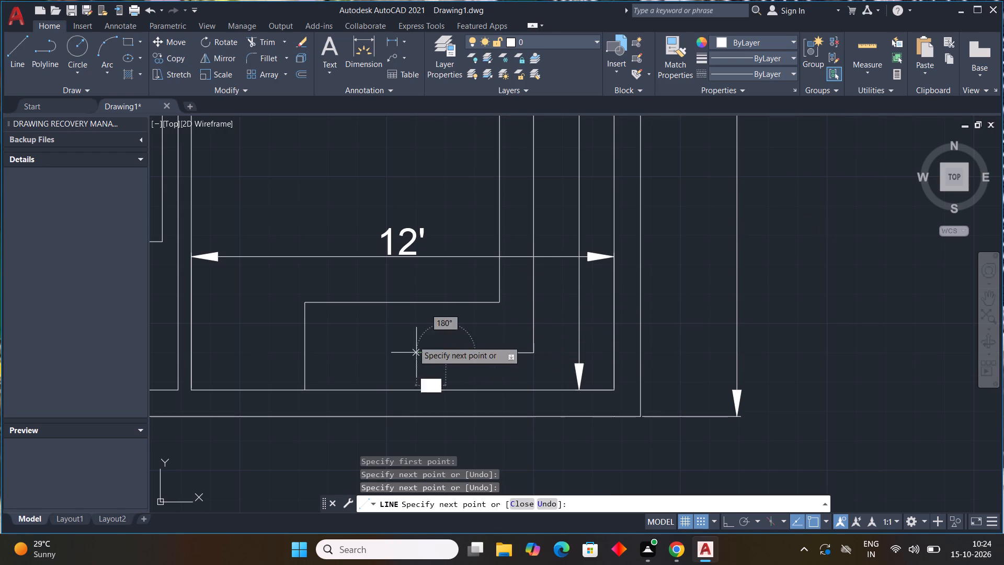
{"action": "key", "text": "Escape"}
Draw a short line about 8" long eastward from the south counter's west edge, level with the previous line's end.
{"action": "type", "text": "l"}
{"action": "key", "text": "space"}
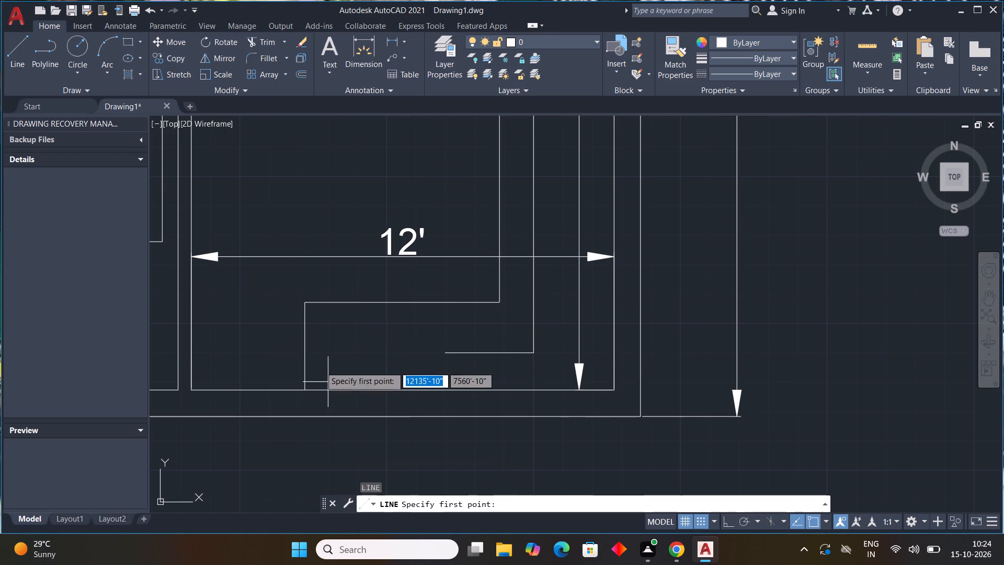
{"action": "left_click_drag", "start_coordinate": [304, 345], "coordinate": [310, 347]}
{"action": "left_click", "coordinate": [335, 346]}
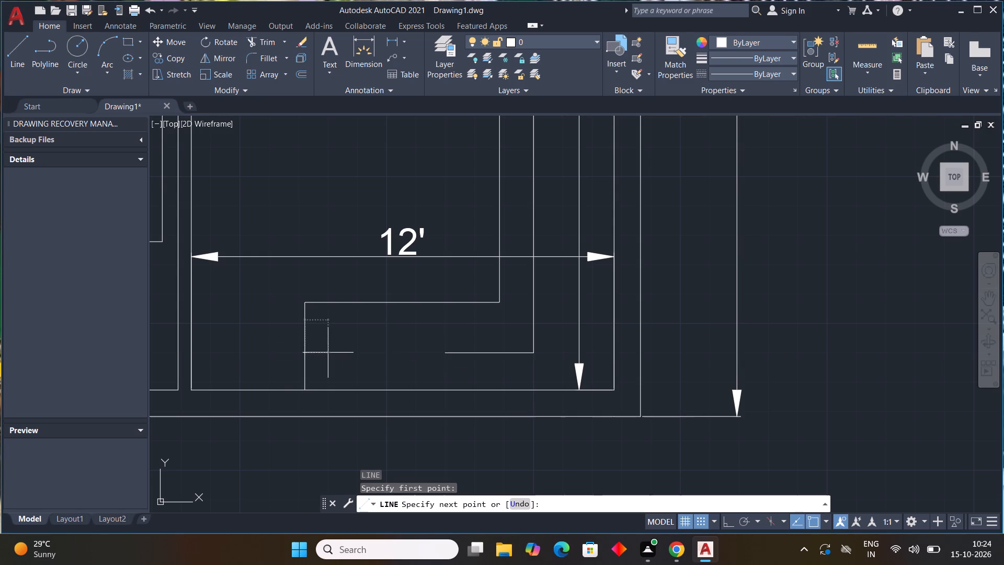
{"action": "scroll", "coordinate": [340, 342], "scroll_direction": "up", "scroll_amount": 3}
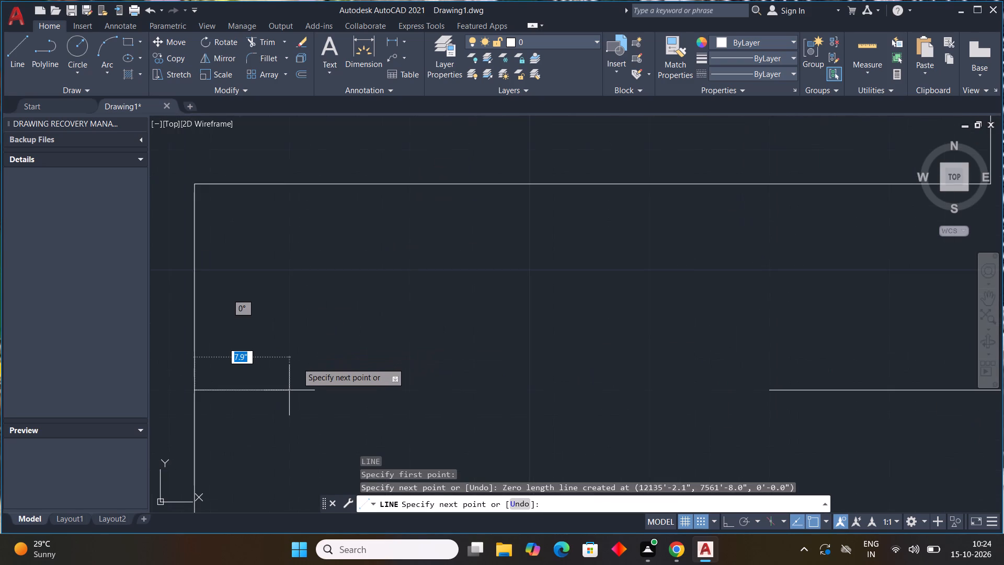
{"action": "scroll", "coordinate": [323, 366], "scroll_direction": "down", "scroll_amount": 3}
{"action": "left_click", "coordinate": [318, 375]}
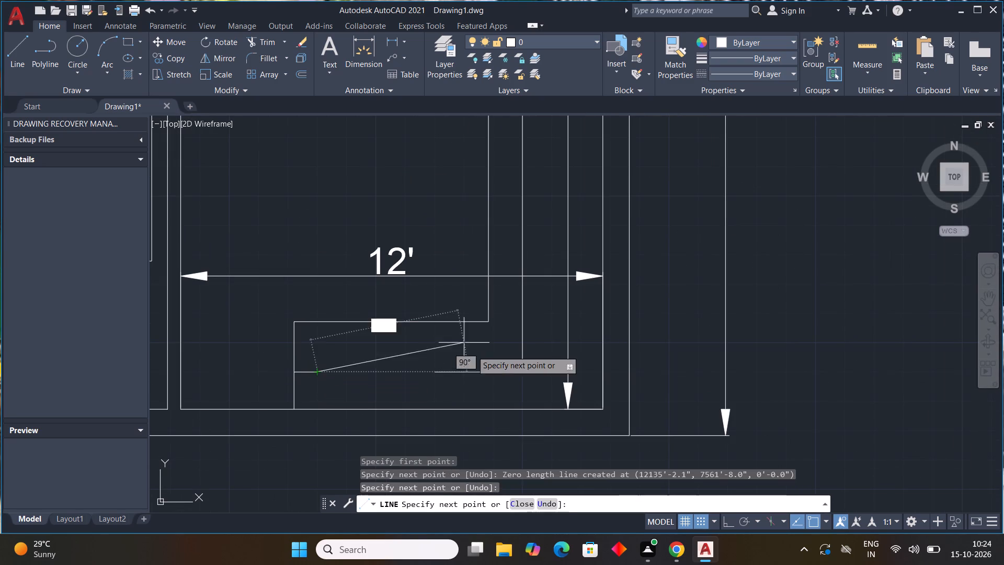
{"action": "key", "text": "Escape"}
{"action": "key", "text": "Escape"}
{"action": "key", "text": "Escape"}
Rotate the spare rounded rectangular table symbol outside the plan by 270° so its long side runs north–south.
{"action": "scroll", "coordinate": [444, 378], "scroll_direction": "down", "scroll_amount": 1}
{"action": "middle_click_drag", "start_coordinate": [477, 378], "coordinate": [638, 431]}
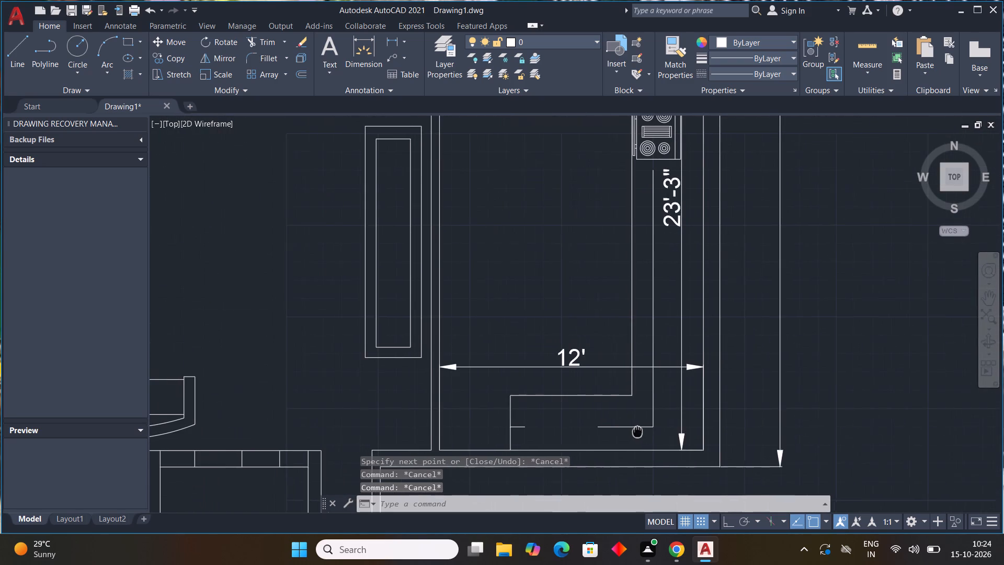
{"action": "middle_click_drag", "start_coordinate": [638, 431], "coordinate": [641, 427]}
{"action": "scroll", "coordinate": [639, 386], "scroll_direction": "down", "scroll_amount": 3}
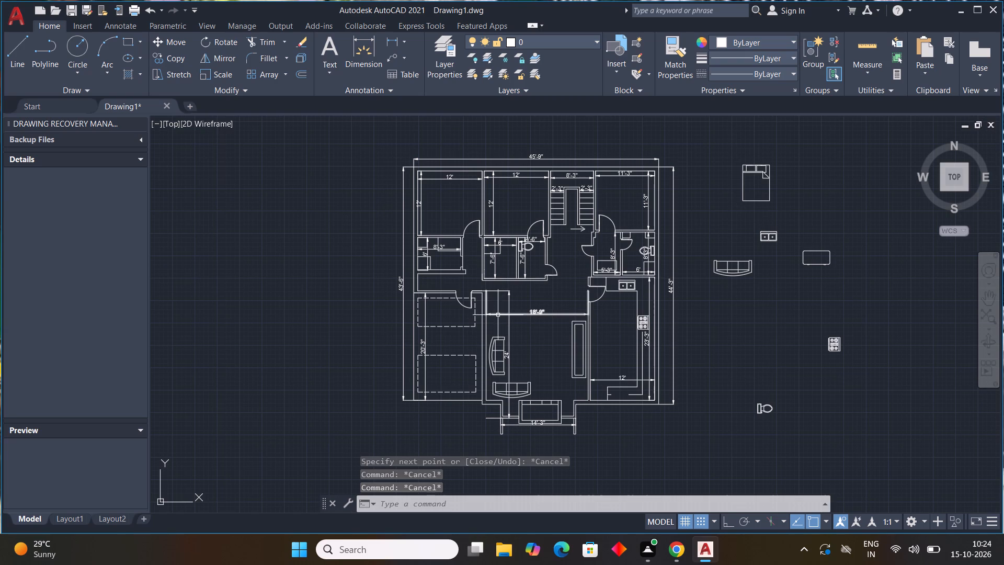
{"action": "left_click", "coordinate": [833, 249]}
{"action": "left_click", "coordinate": [782, 272]}
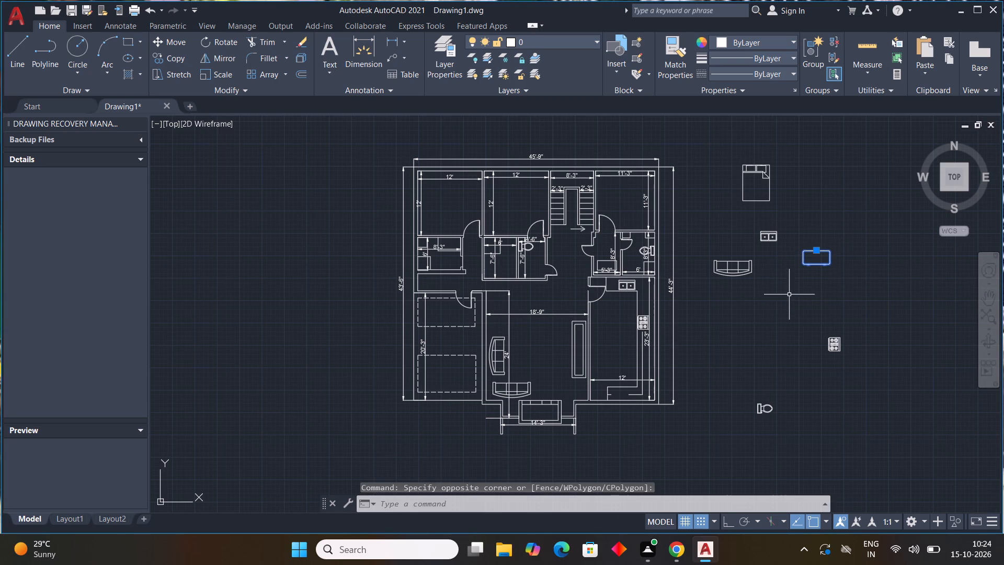
{"action": "type", "text": "ro"}
{"action": "key", "text": "space"}
{"action": "left_click", "coordinate": [818, 258]}
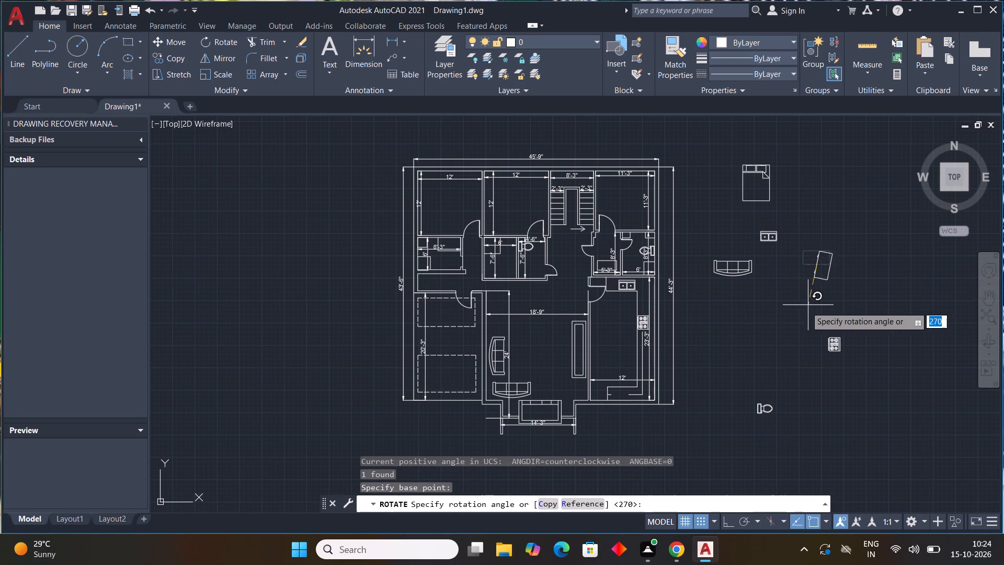
{"action": "key", "text": "F8"}
{"action": "left_click", "coordinate": [822, 308]}
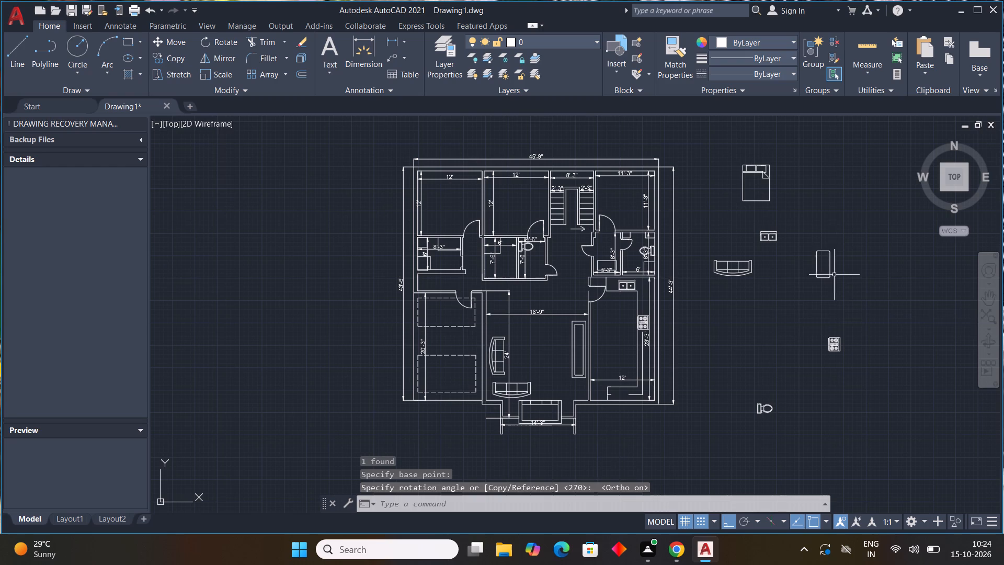
Copy the rotated table into the 18'-9" by 24' room, just east of the sofa along the west wall.
{"action": "left_click_drag", "start_coordinate": [836, 244], "coordinate": [812, 273]}
{"action": "left_click", "coordinate": [803, 298]}
{"action": "key", "text": "x"}
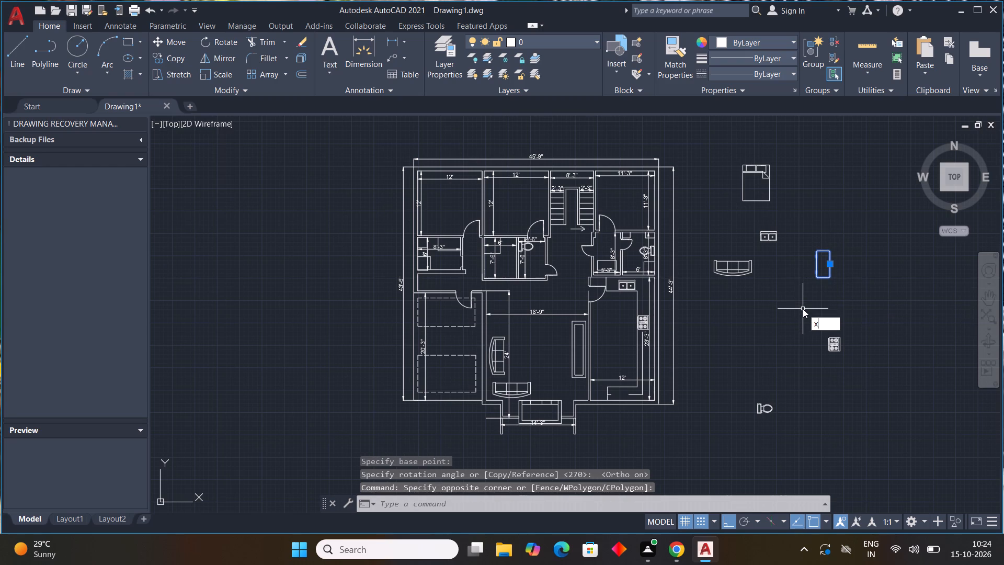
{"action": "key", "text": "BackSpace"}
{"action": "type", "text": "co"}
{"action": "key", "text": "space"}
{"action": "left_click", "coordinate": [822, 273]}
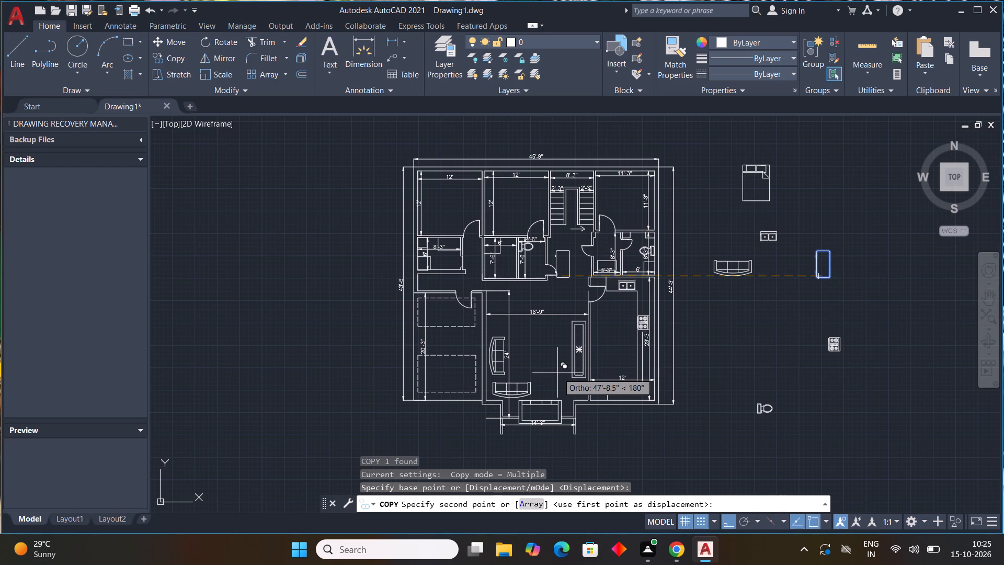
{"action": "key", "text": "F8"}
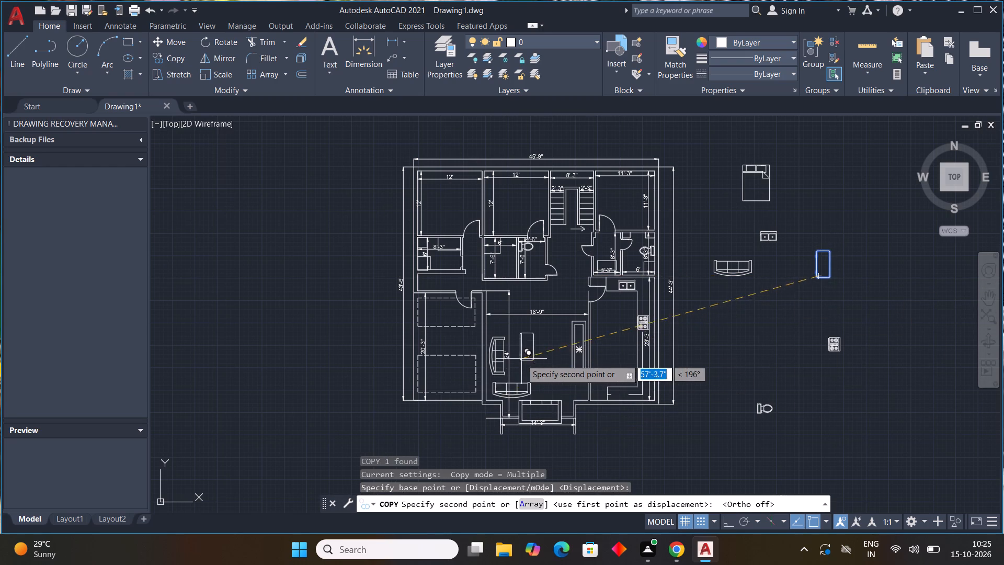
{"action": "scroll", "coordinate": [521, 359], "scroll_direction": "up", "scroll_amount": 3}
{"action": "left_click", "coordinate": [496, 389]}
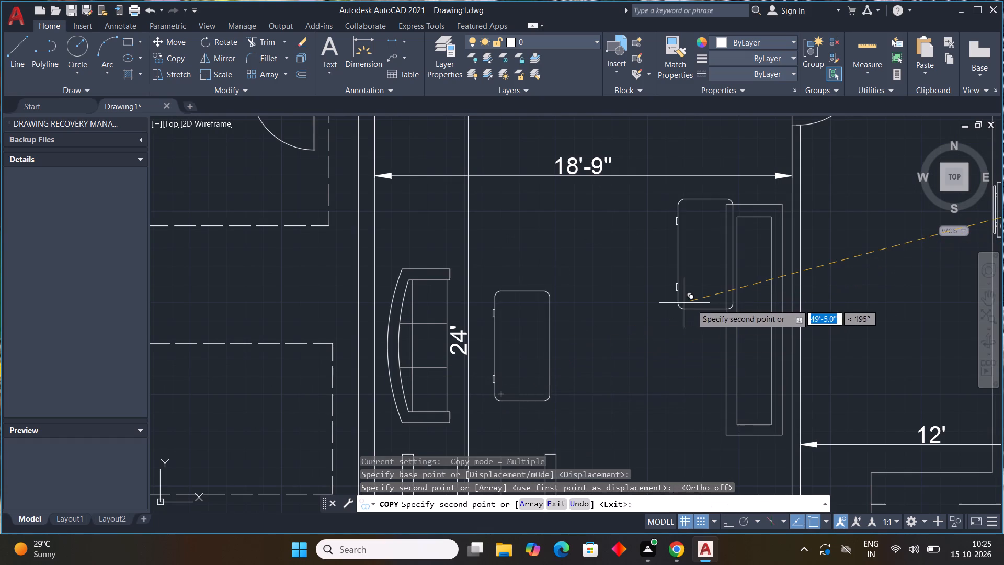
{"action": "key", "text": "Escape"}
{"action": "scroll", "coordinate": [678, 315], "scroll_direction": "down", "scroll_amount": 3}
{"action": "scroll", "coordinate": [576, 226], "scroll_direction": "up", "scroll_amount": 1}
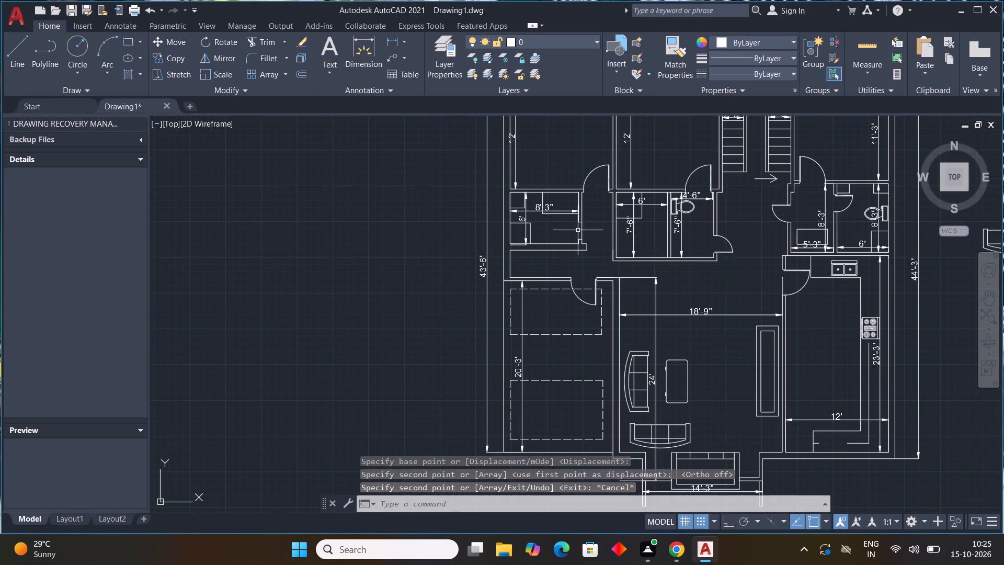
Copy the spare double bed symbol from outside the plan into both 12' by 12' rooms, near their north walls.
{"action": "middle_click_drag", "start_coordinate": [578, 242], "coordinate": [336, 354]}
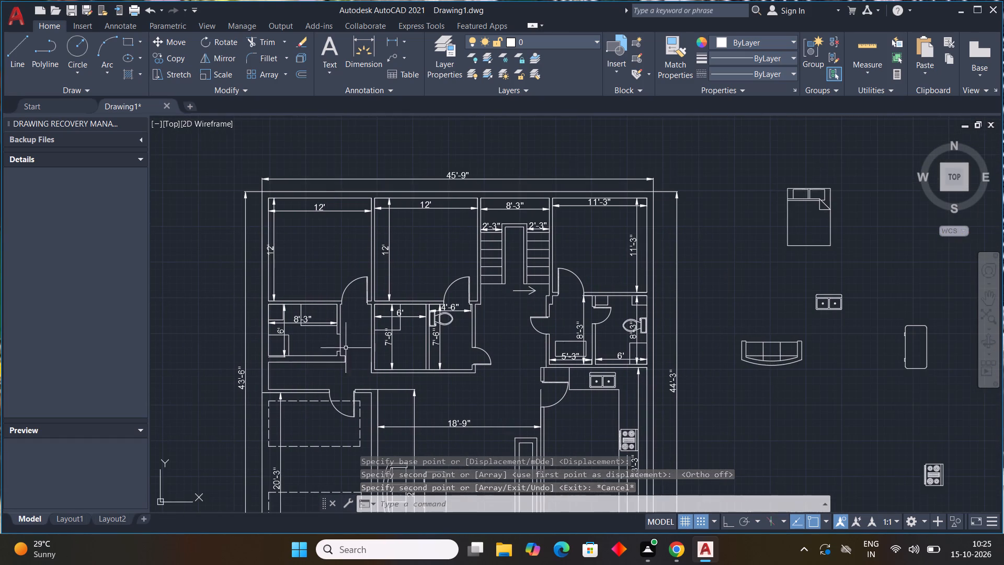
{"action": "scroll", "coordinate": [725, 252], "scroll_direction": "down", "scroll_amount": 1}
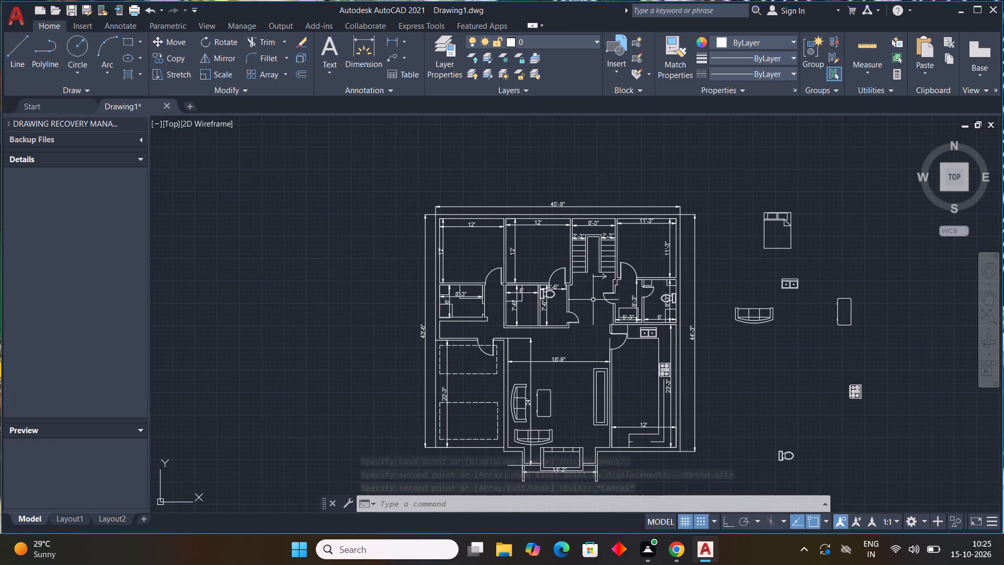
{"action": "middle_click_drag", "start_coordinate": [780, 190], "coordinate": [684, 236]}
{"action": "left_click_drag", "start_coordinate": [703, 240], "coordinate": [679, 275]}
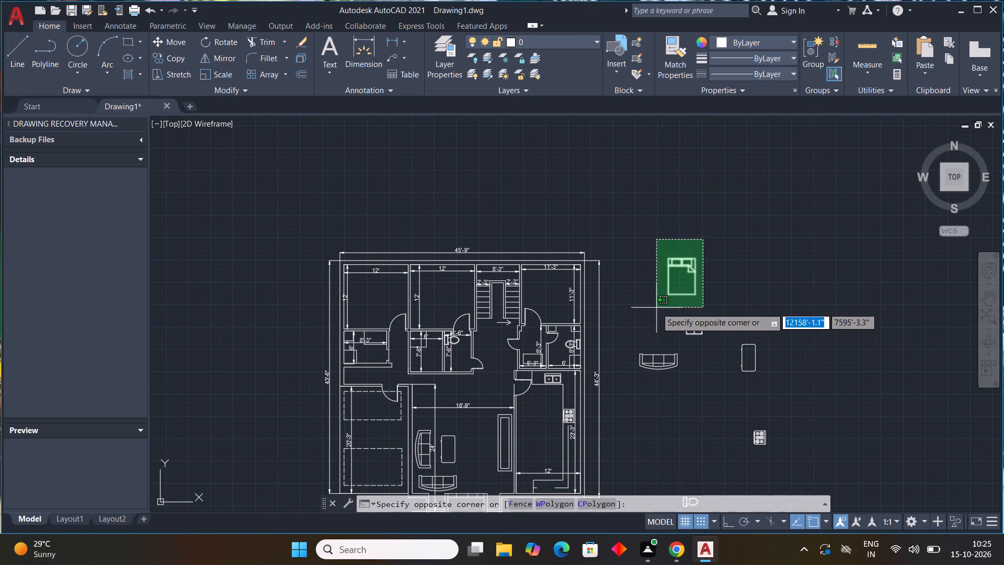
{"action": "left_click", "coordinate": [655, 308]}
{"action": "type", "text": "co"}
{"action": "key", "text": "space"}
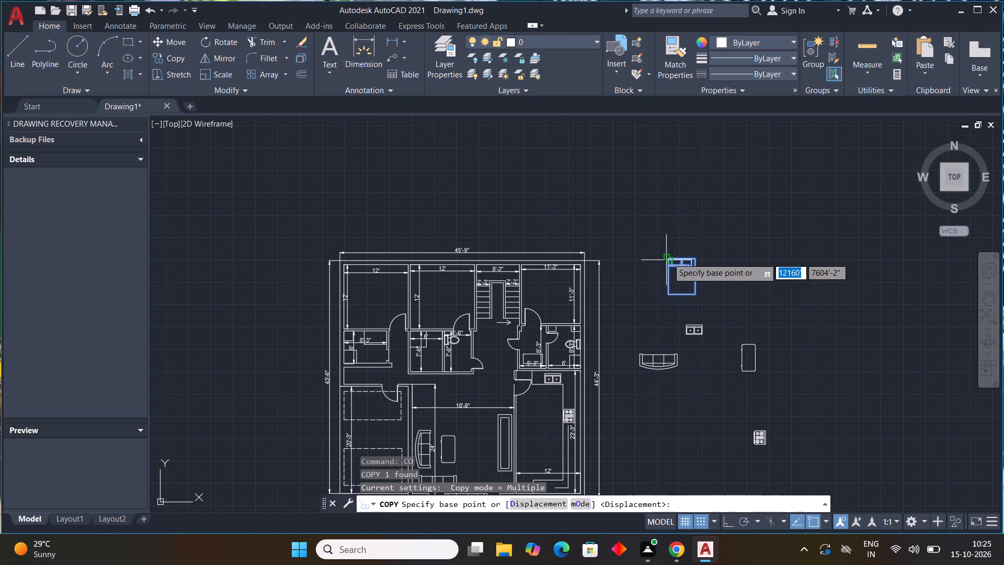
{"action": "left_click", "coordinate": [668, 258]}
{"action": "scroll", "coordinate": [358, 278], "scroll_direction": "up", "scroll_amount": 4}
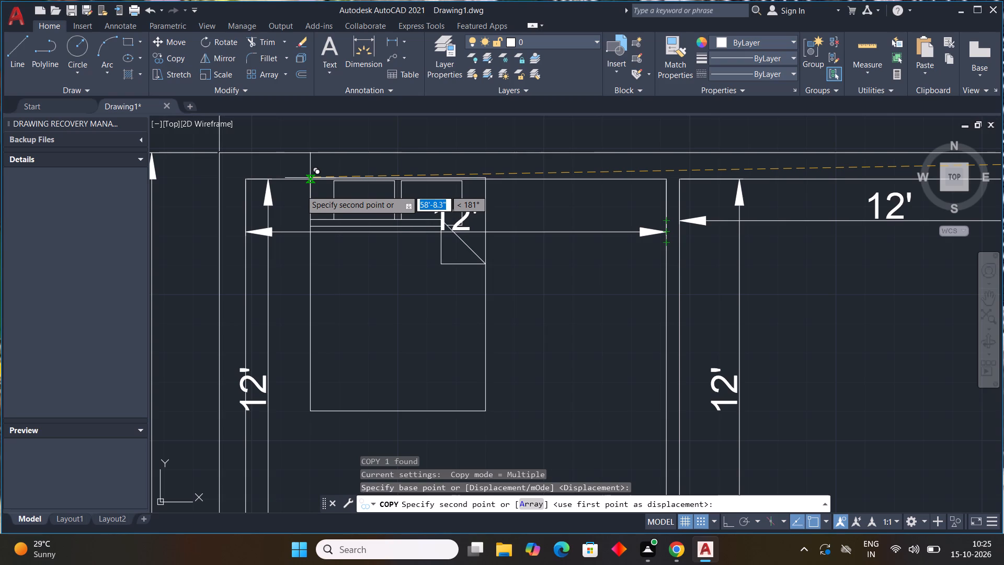
{"action": "left_click", "coordinate": [301, 193]}
{"action": "scroll", "coordinate": [535, 268], "scroll_direction": "down", "scroll_amount": 1}
{"action": "middle_click_drag", "start_coordinate": [543, 271], "coordinate": [533, 270]}
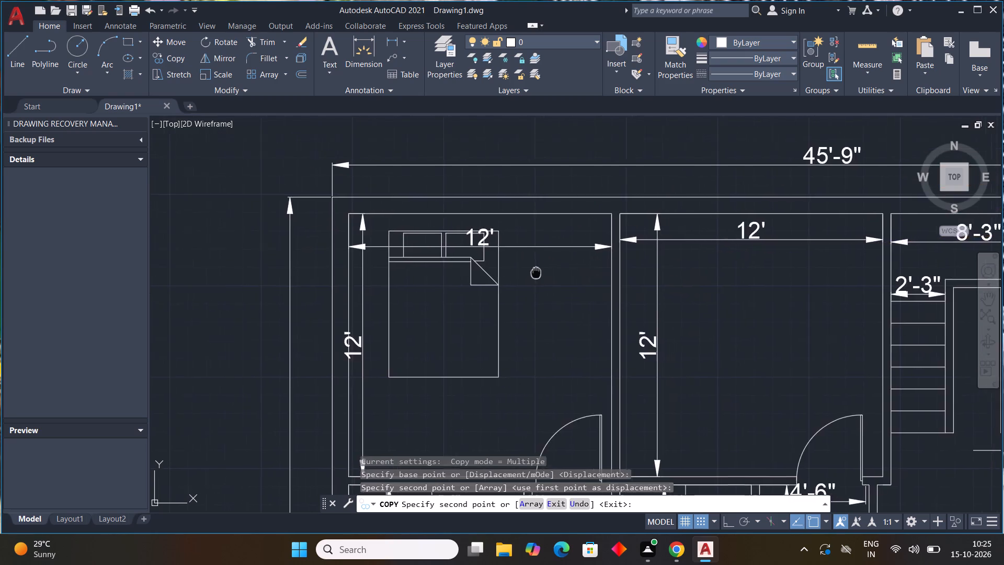
{"action": "middle_click_drag", "start_coordinate": [533, 270], "coordinate": [340, 248]}
{"action": "left_click", "coordinate": [468, 210]}
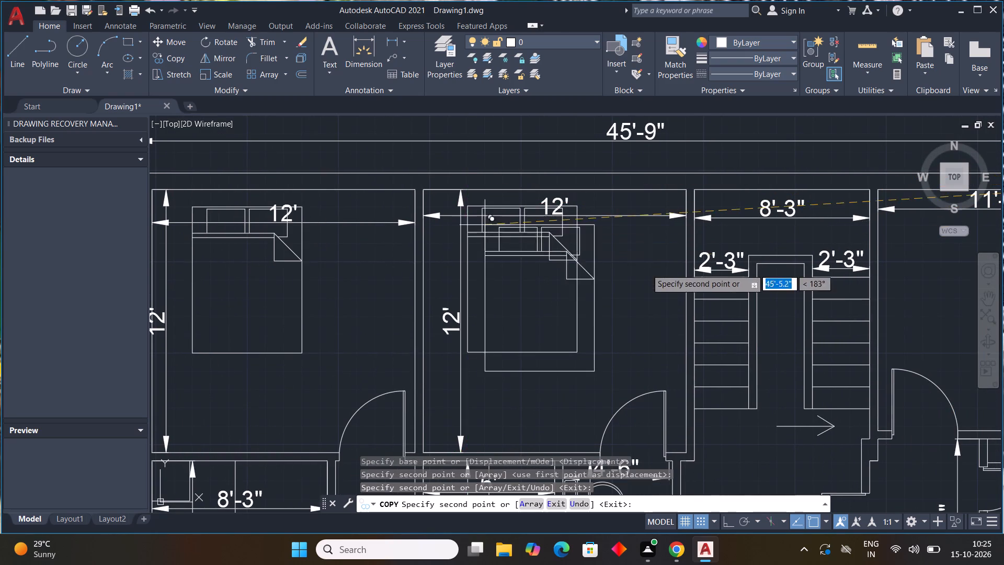
Place another copy of the bed in the northeast 11'-3" by 11'-3" room, against the north wall at the east corner.
{"action": "scroll", "coordinate": [630, 290], "scroll_direction": "down", "scroll_amount": 2}
{"action": "scroll", "coordinate": [782, 275], "scroll_direction": "up", "scroll_amount": 3}
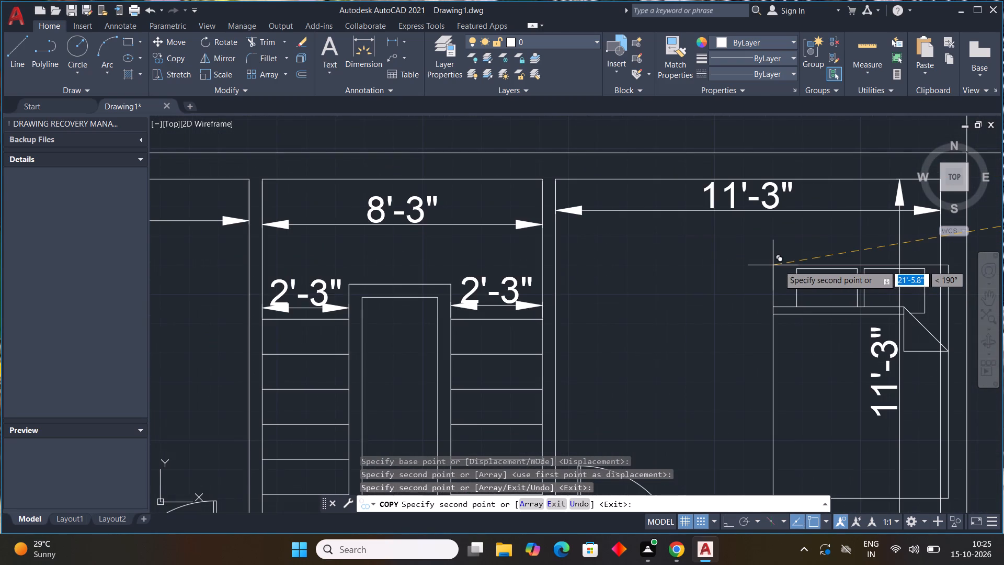
{"action": "scroll", "coordinate": [774, 265], "scroll_direction": "up", "scroll_amount": 1}
{"action": "middle_click_drag", "start_coordinate": [772, 266], "coordinate": [499, 273]}
{"action": "scroll", "coordinate": [499, 273], "scroll_direction": "down", "scroll_amount": 1}
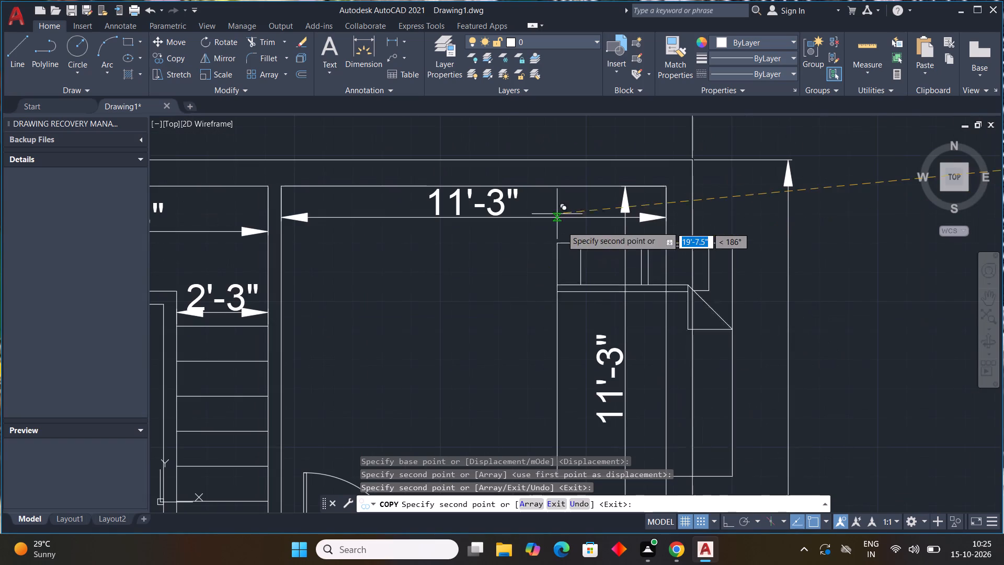
{"action": "left_click", "coordinate": [490, 180]}
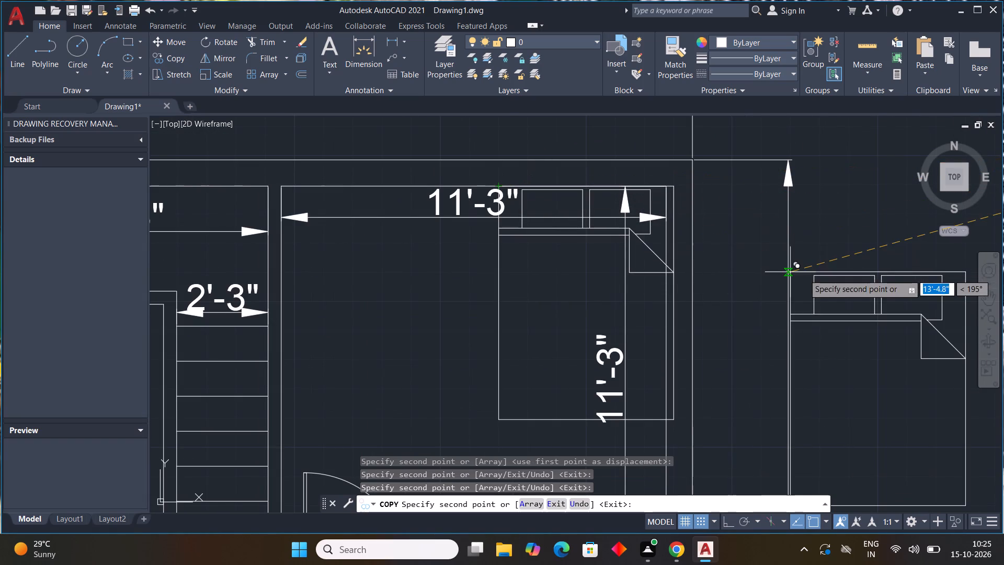
{"action": "key", "text": "Escape"}
Delete all the spare furniture and fixture symbols east of the floor plan.
{"action": "scroll", "coordinate": [761, 282], "scroll_direction": "down", "scroll_amount": 4}
{"action": "middle_click_drag", "start_coordinate": [830, 385], "coordinate": [803, 320]}
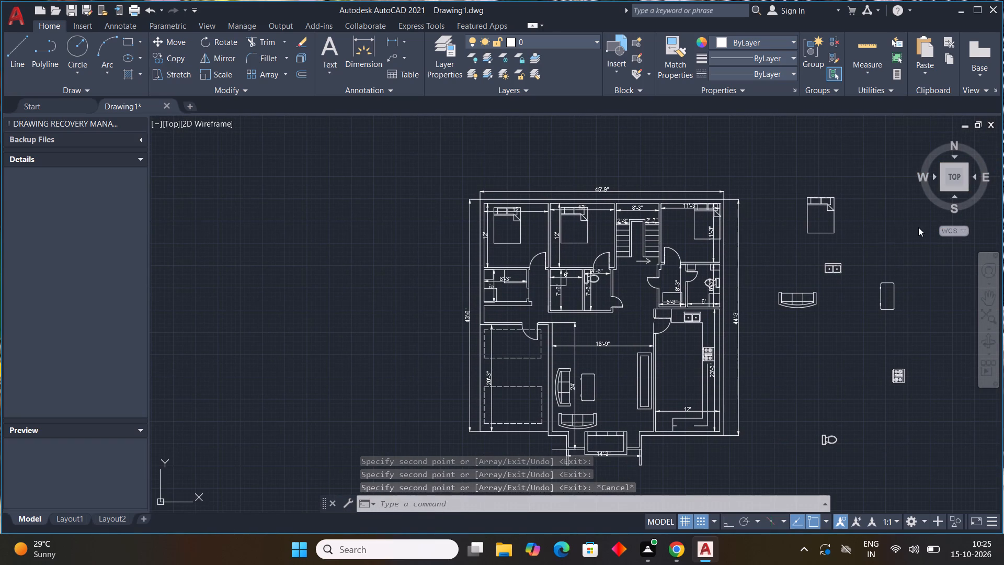
{"action": "scroll", "coordinate": [900, 214], "scroll_direction": "down", "scroll_amount": 2}
{"action": "scroll", "coordinate": [902, 213], "scroll_direction": "up", "scroll_amount": 1}
{"action": "middle_click_drag", "start_coordinate": [897, 214], "coordinate": [747, 181]}
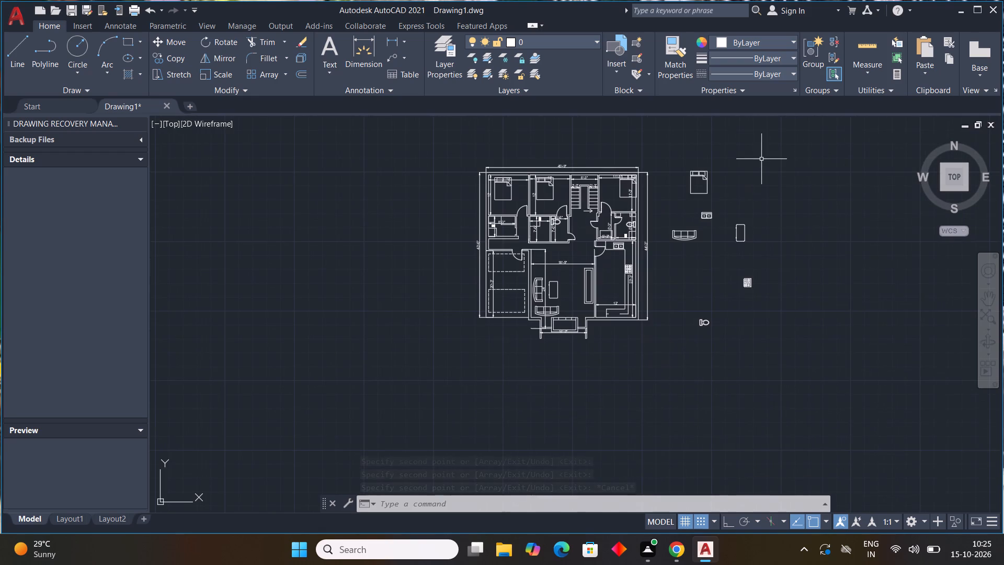
{"action": "left_click_drag", "start_coordinate": [761, 159], "coordinate": [736, 222]}
{"action": "left_click", "coordinate": [661, 349]}
{"action": "key", "text": "Delete"}
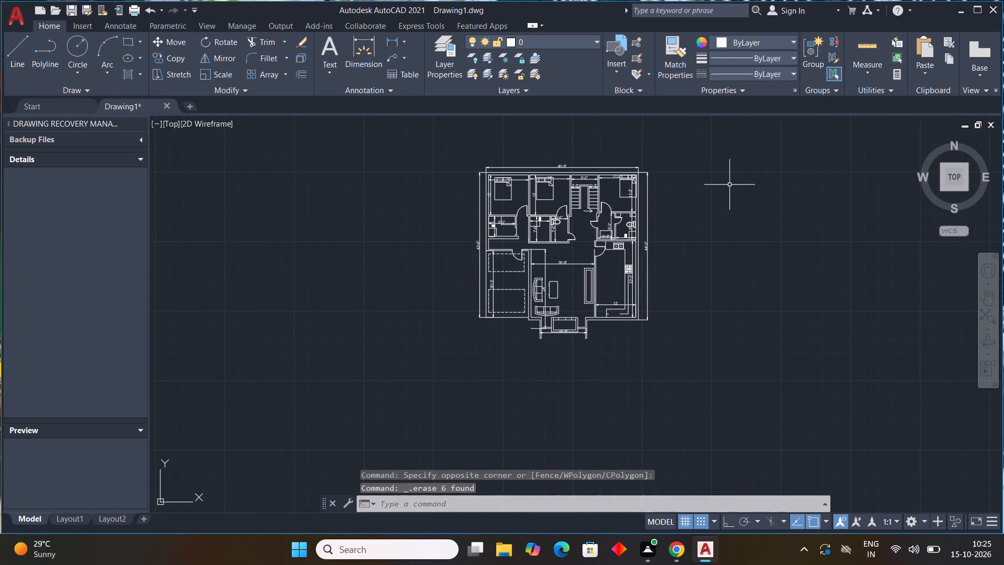
Define a multiline text box about 7'-6" wide in the northwest 12' by 12' room, starting beside the bed's lower half.
{"action": "scroll", "coordinate": [595, 246], "scroll_direction": "up", "scroll_amount": 4}
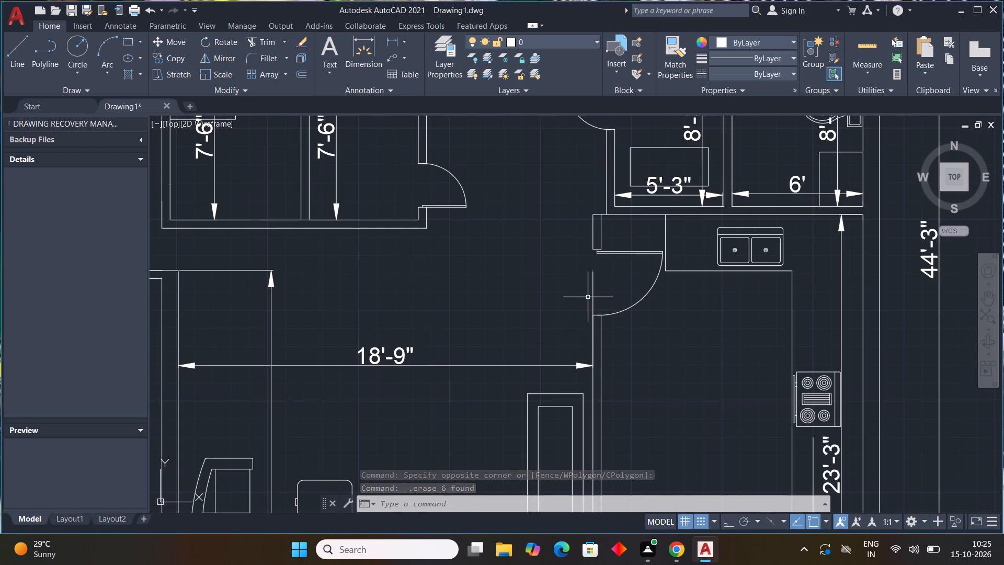
{"action": "scroll", "coordinate": [309, 230], "scroll_direction": "down", "scroll_amount": 3}
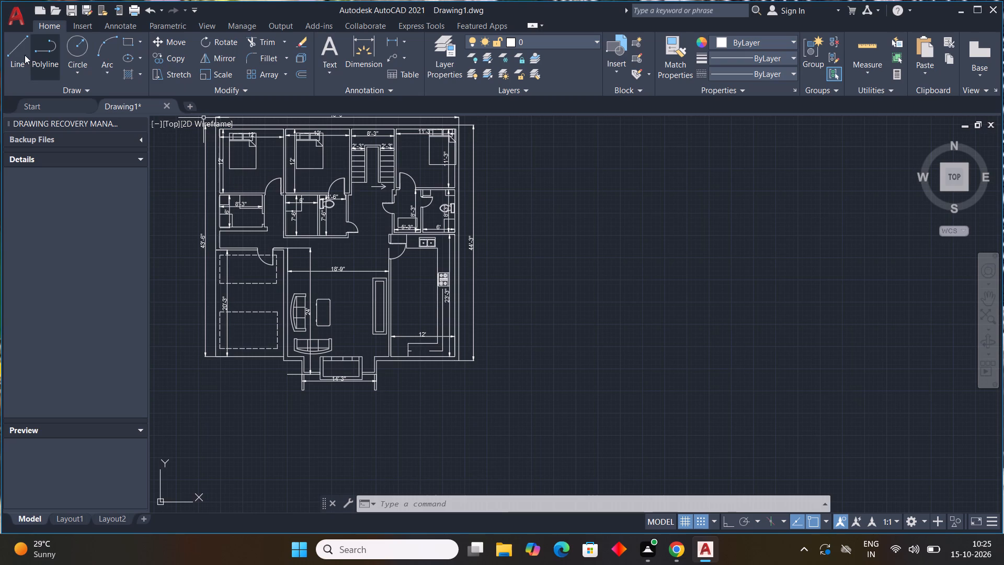
{"action": "double_click", "coordinate": [328, 43]}
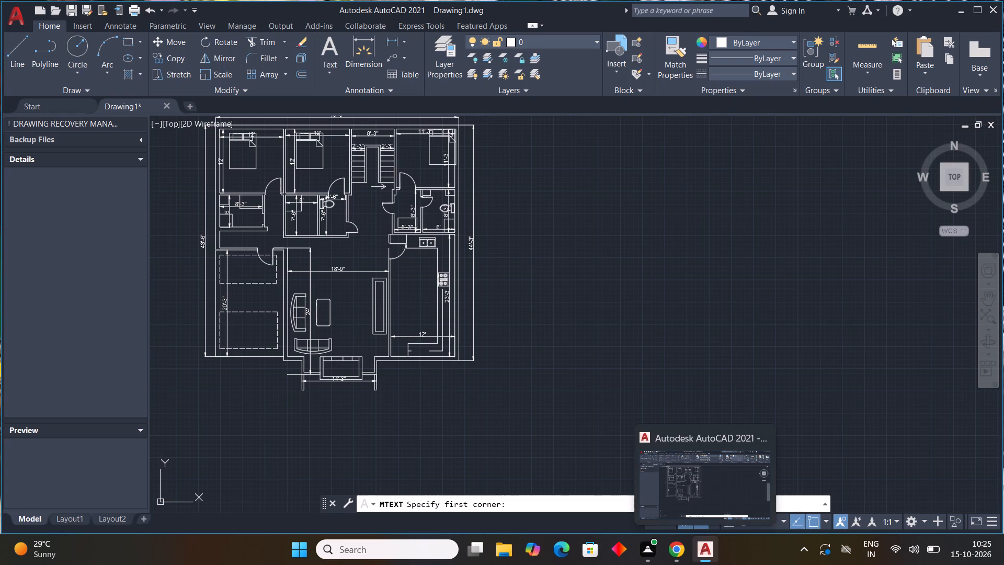
{"action": "left_click", "coordinate": [723, 503]}
{"action": "scroll", "coordinate": [366, 290], "scroll_direction": "down", "scroll_amount": 1}
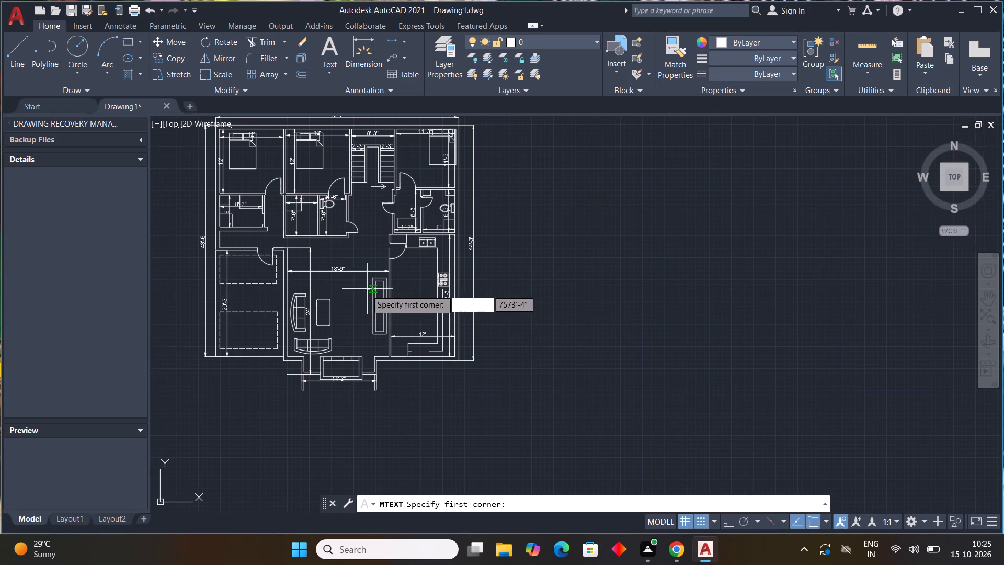
{"action": "middle_click_drag", "start_coordinate": [367, 290], "coordinate": [473, 394]}
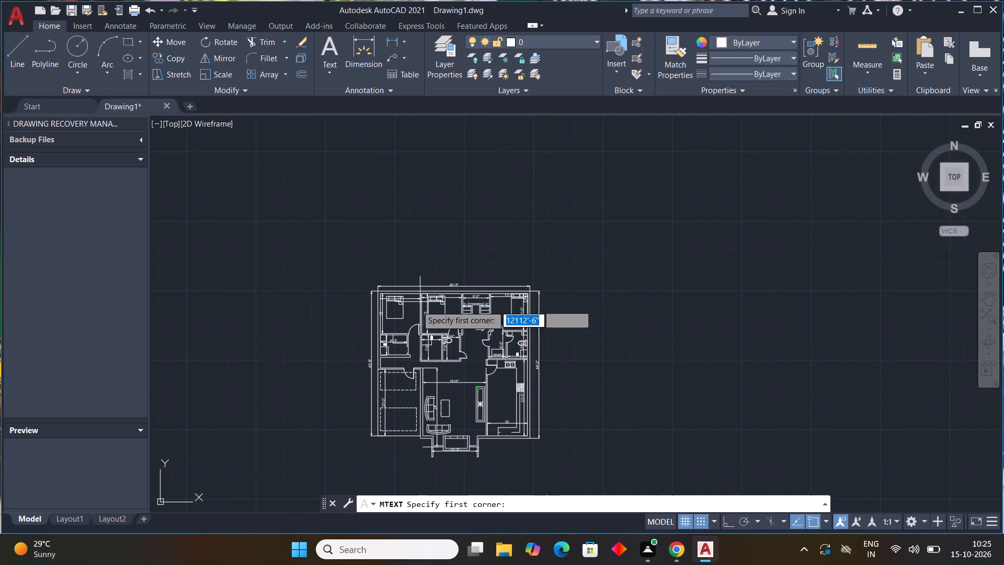
{"action": "scroll", "coordinate": [384, 325], "scroll_direction": "up", "scroll_amount": 4}
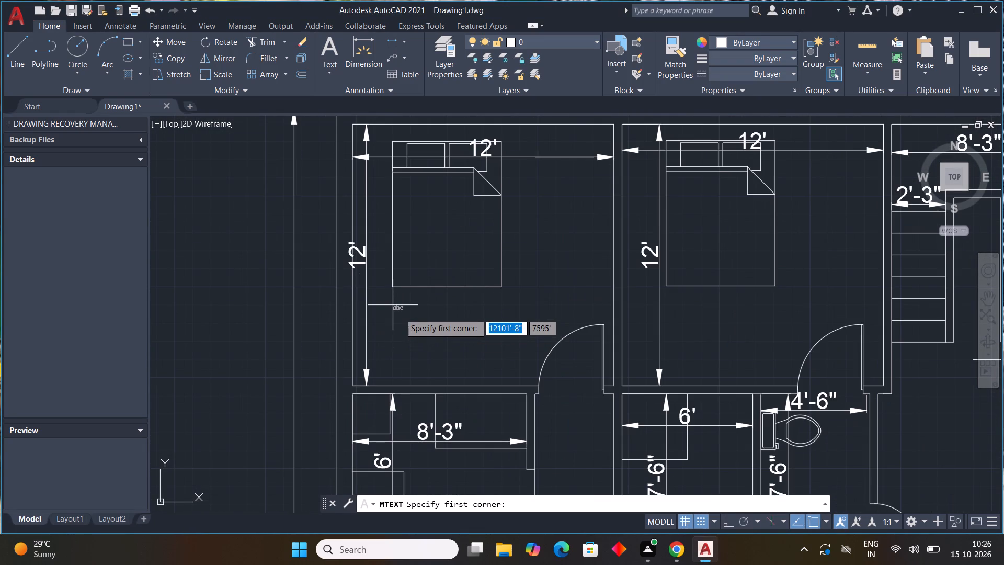
{"action": "scroll", "coordinate": [400, 313], "scroll_direction": "down", "scroll_amount": 2}
{"action": "scroll", "coordinate": [400, 299], "scroll_direction": "up", "scroll_amount": 1}
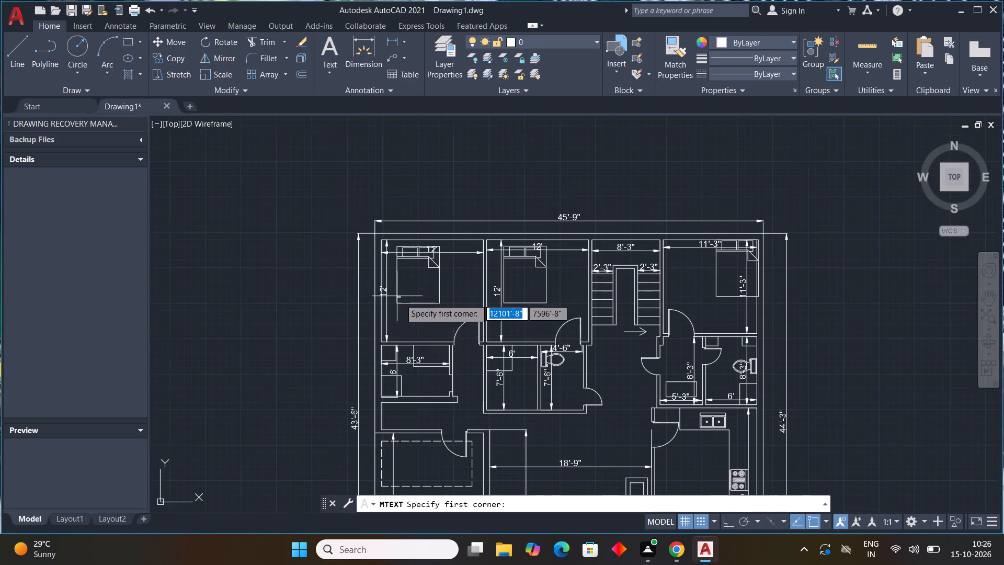
{"action": "scroll", "coordinate": [400, 299], "scroll_direction": "up", "scroll_amount": 2}
{"action": "left_click", "coordinate": [368, 241]}
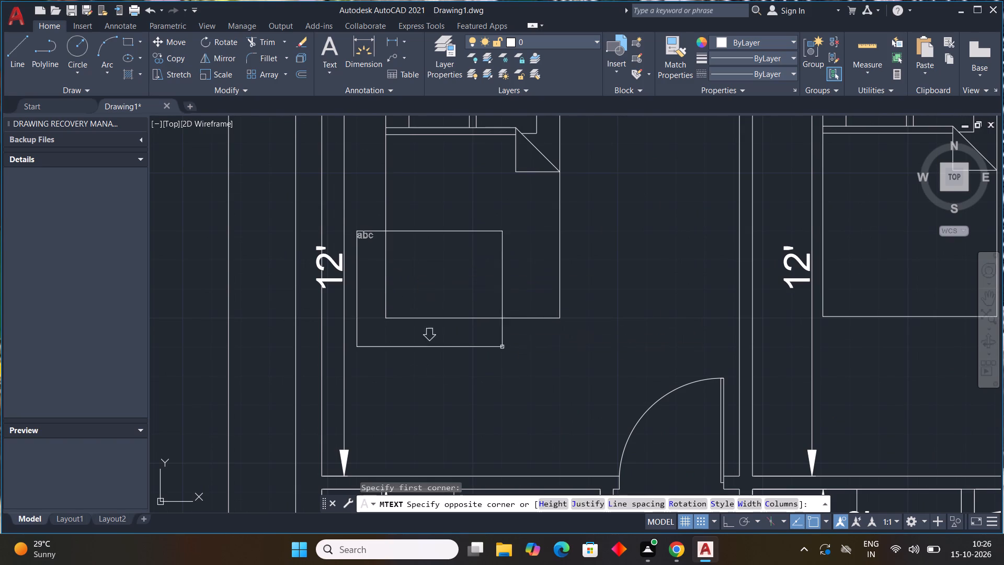
{"action": "left_click", "coordinate": [622, 347]}
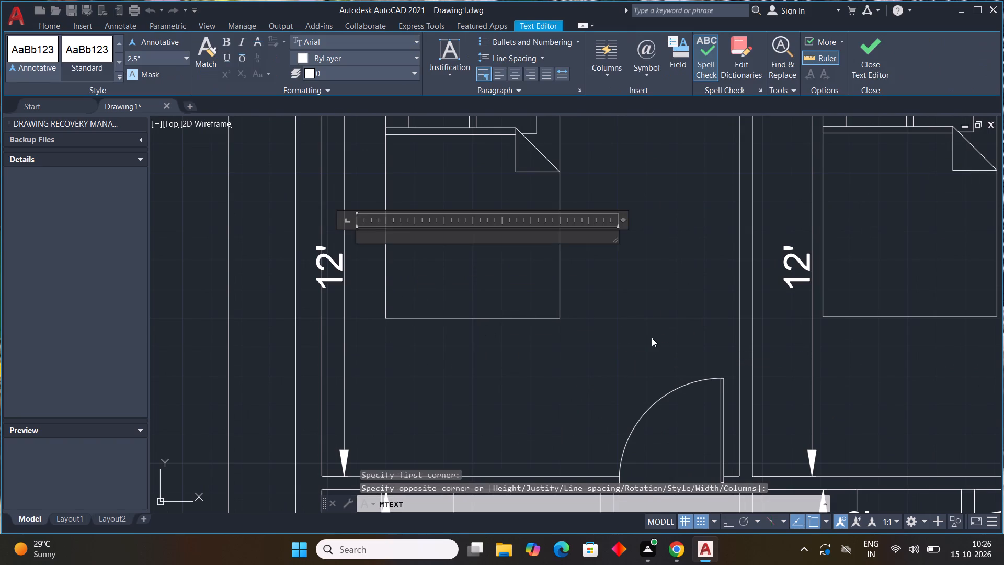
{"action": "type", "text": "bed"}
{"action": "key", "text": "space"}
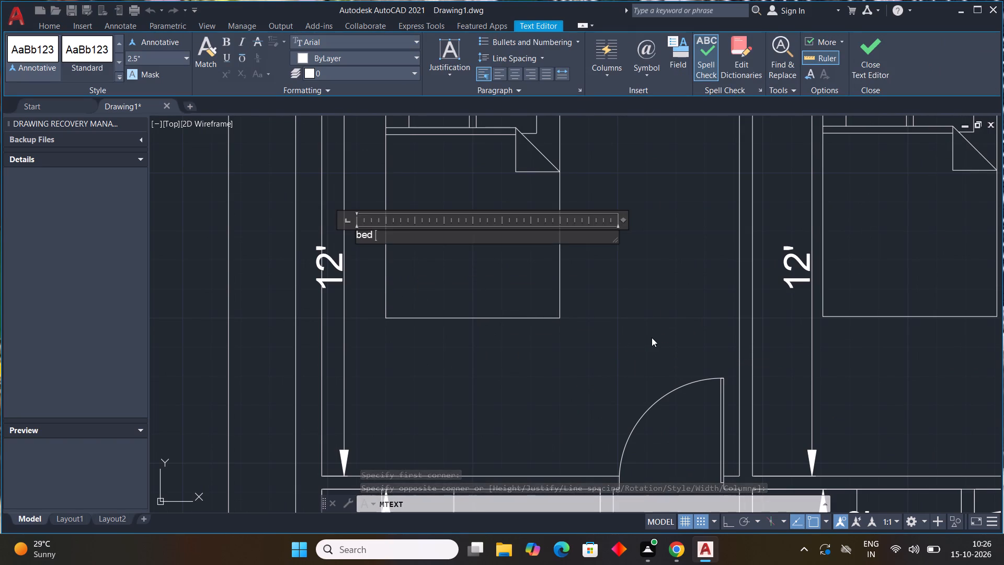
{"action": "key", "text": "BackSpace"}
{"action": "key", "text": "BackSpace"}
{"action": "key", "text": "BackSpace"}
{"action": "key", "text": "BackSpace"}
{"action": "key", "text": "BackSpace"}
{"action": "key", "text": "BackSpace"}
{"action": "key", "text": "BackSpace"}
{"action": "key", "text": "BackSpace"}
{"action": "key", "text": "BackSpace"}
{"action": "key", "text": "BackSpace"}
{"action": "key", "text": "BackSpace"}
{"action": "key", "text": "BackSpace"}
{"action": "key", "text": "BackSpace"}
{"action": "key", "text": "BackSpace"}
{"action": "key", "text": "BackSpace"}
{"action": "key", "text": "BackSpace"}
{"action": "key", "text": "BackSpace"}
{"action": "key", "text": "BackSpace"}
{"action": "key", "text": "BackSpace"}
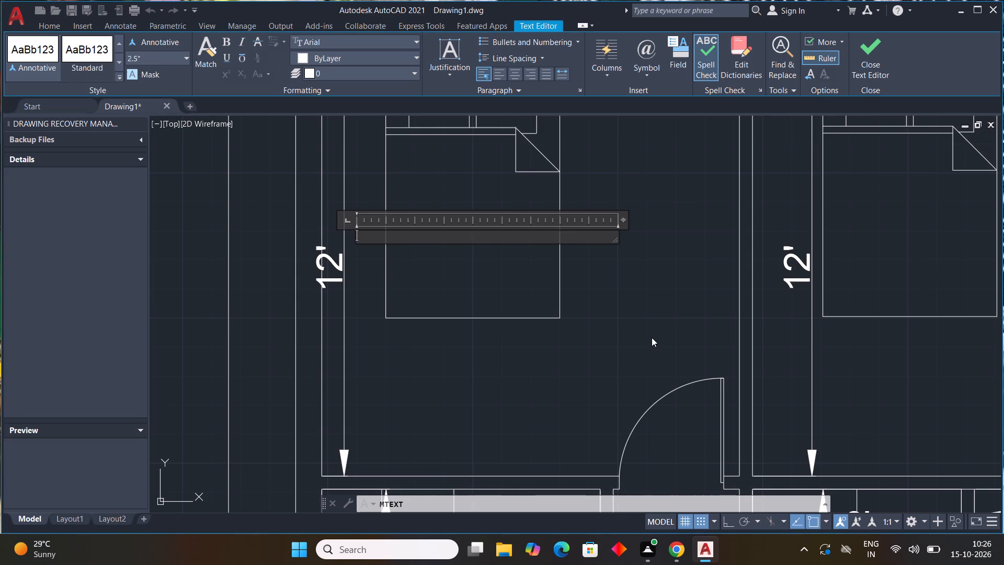
Enter the room label BED ROOM 1 in the text box and finish the text.
{"action": "type", "text": "BED"}
{"action": "key", "text": "space"}
{"action": "type", "text": "ROOM"}
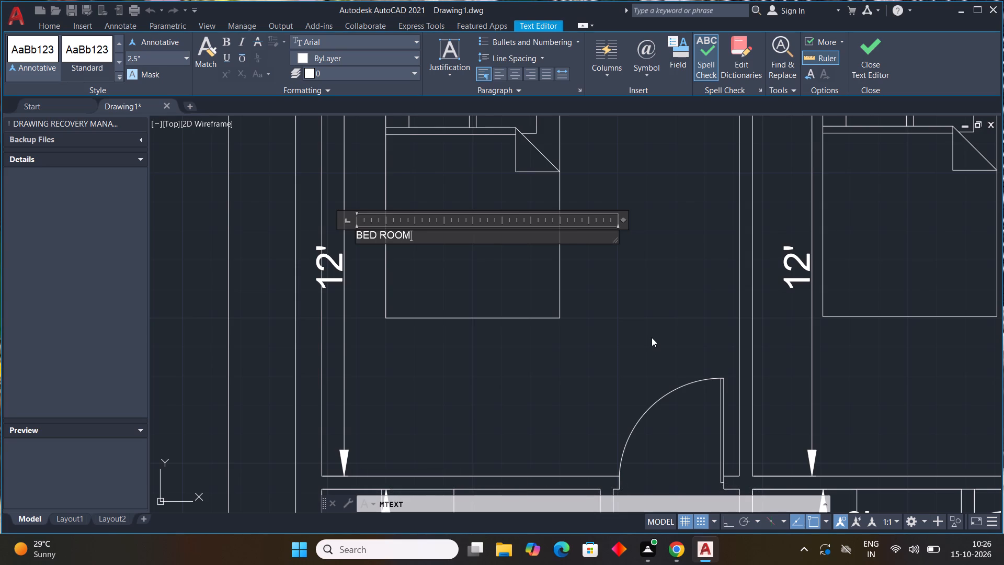
{"action": "scroll", "coordinate": [556, 177], "scroll_direction": "up", "scroll_amount": 1}
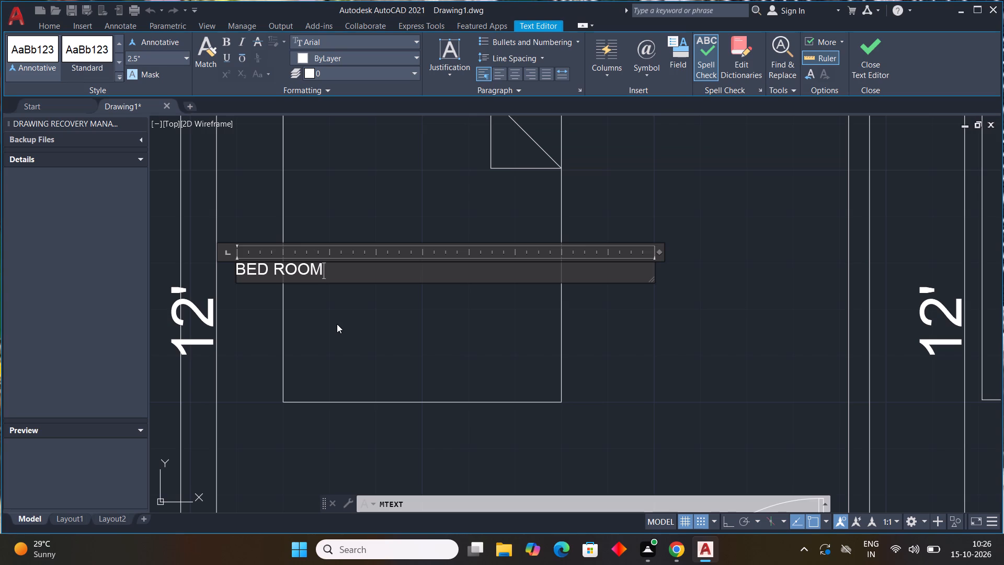
{"action": "key", "text": "v"}
{"action": "key", "text": "BackSpace"}
{"action": "key", "text": "space"}
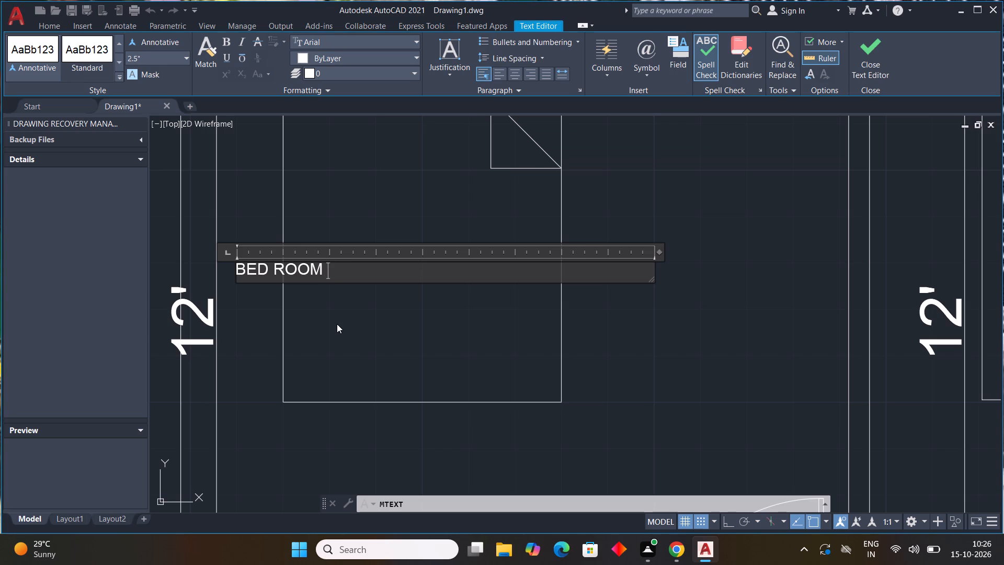
{"action": "key", "text": "1"}
{"action": "left_click", "coordinate": [346, 322]}
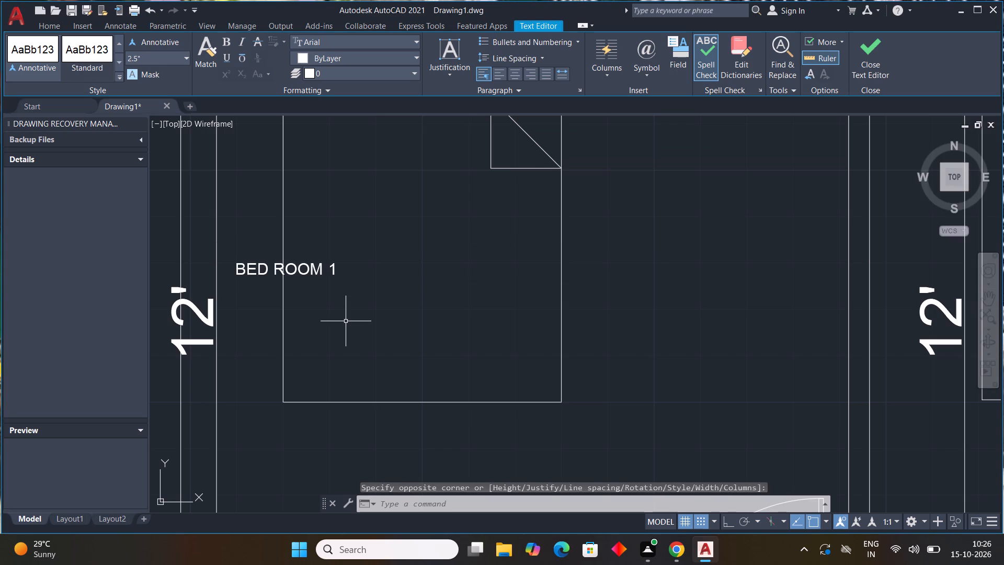
Set the text height of the BED ROOM 1 label to 9".
{"action": "left_click", "coordinate": [309, 261]}
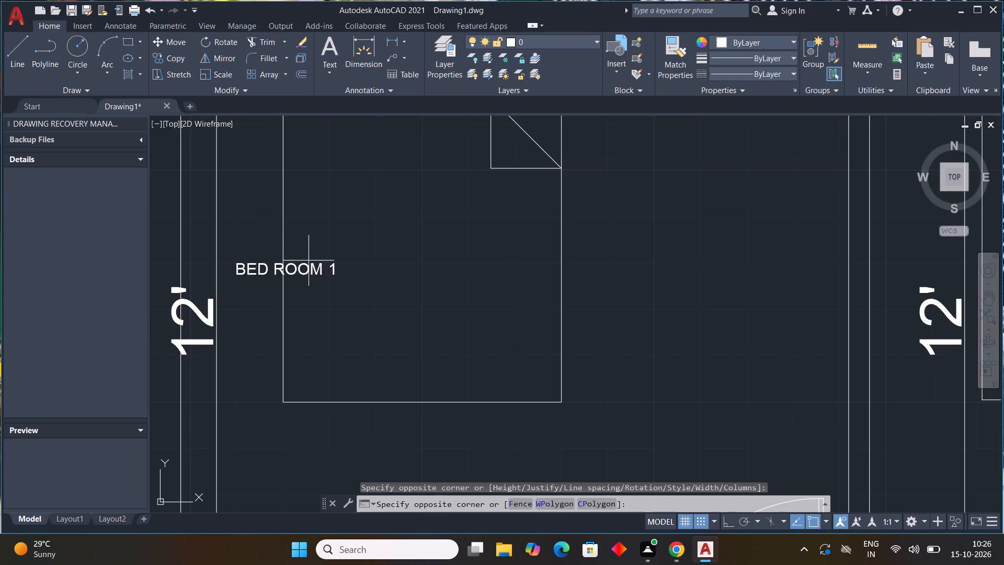
{"action": "left_click", "coordinate": [309, 273]}
{"action": "left_click", "coordinate": [309, 274]}
{"action": "left_click", "coordinate": [314, 266]}
{"action": "right_click", "coordinate": [309, 276]}
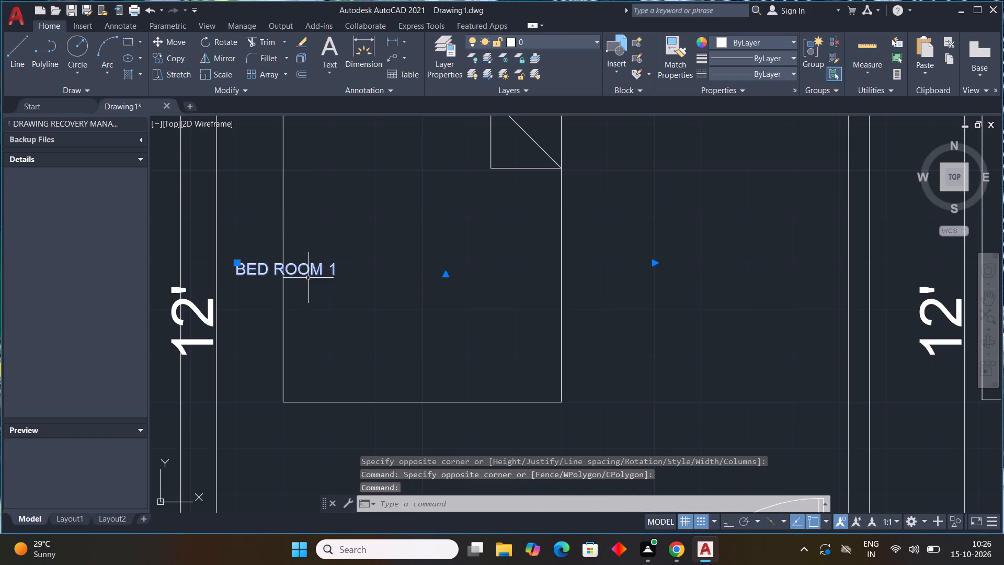
{"action": "left_click", "coordinate": [381, 510]}
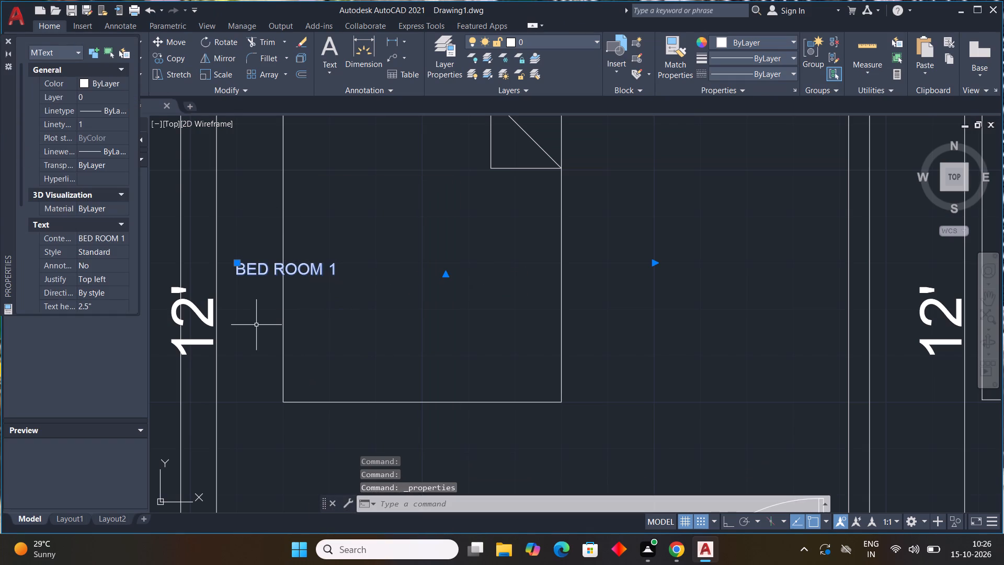
{"action": "scroll", "coordinate": [69, 179], "scroll_direction": "down", "scroll_amount": 5}
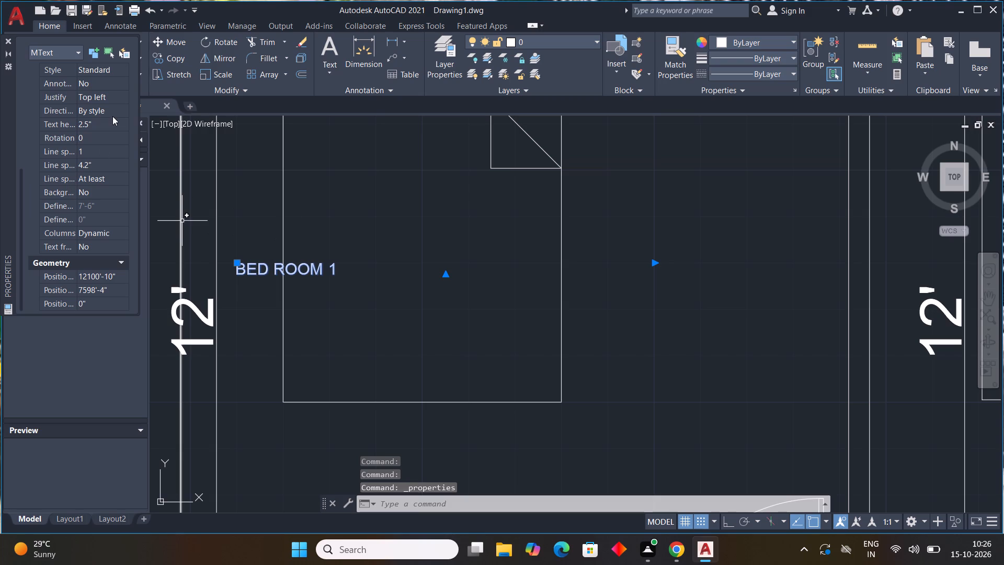
{"action": "left_click", "coordinate": [109, 122]}
{"action": "left_click_drag", "start_coordinate": [109, 122], "coordinate": [9, 126]}
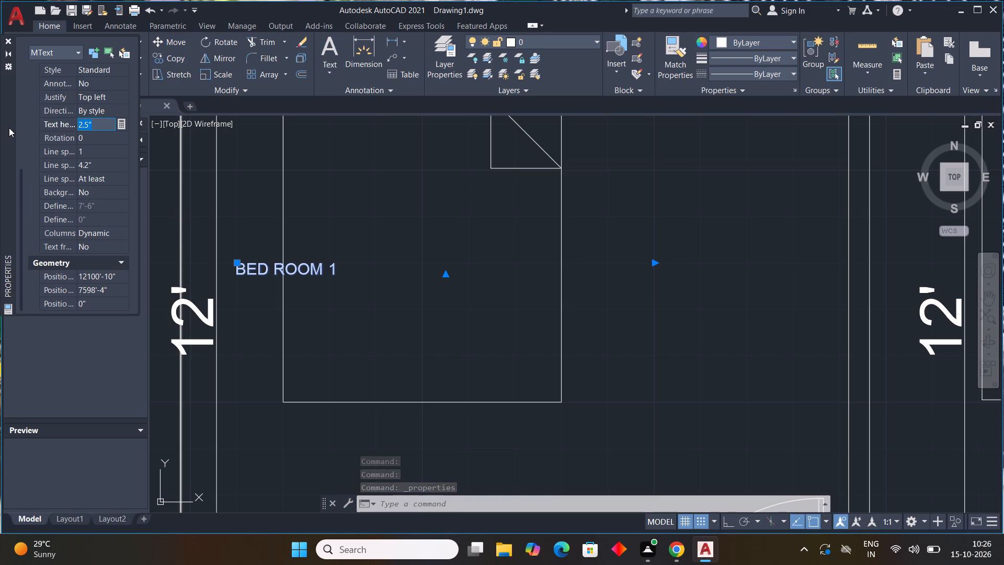
{"action": "type", "text": "9\""}
{"action": "key", "text": "Return"}
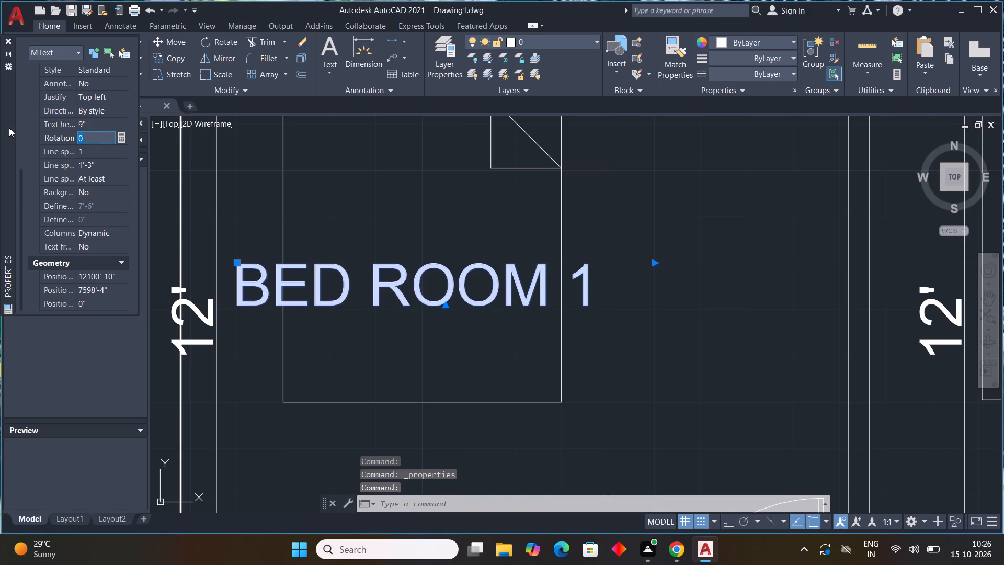
{"action": "key", "text": "Escape"}
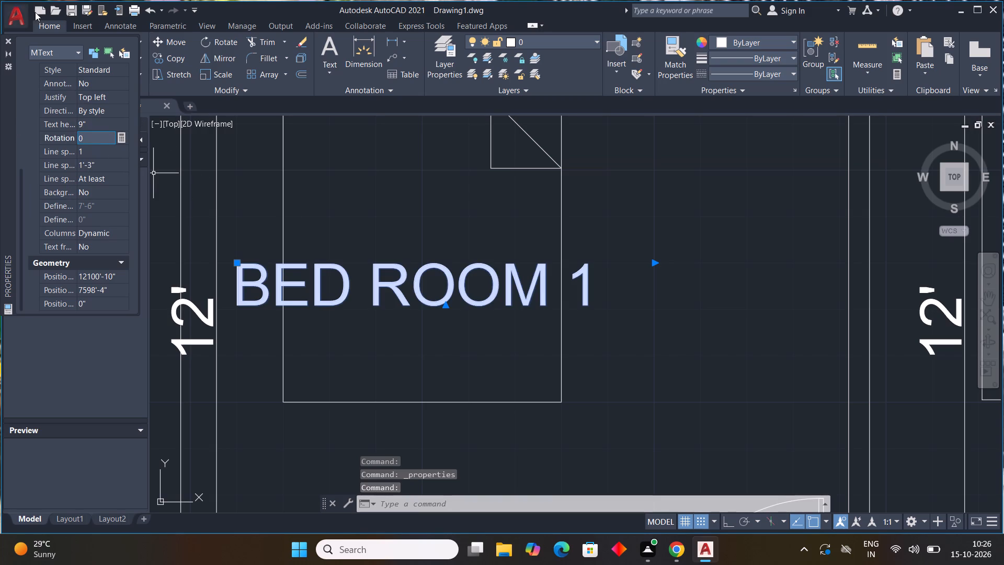
{"action": "left_click", "coordinate": [6, 42]}
Move the BED ROOM 1 label to the clear floor just south of the bed in the northwest room.
{"action": "scroll", "coordinate": [294, 189], "scroll_direction": "down", "scroll_amount": 4}
{"action": "scroll", "coordinate": [308, 217], "scroll_direction": "up", "scroll_amount": 3}
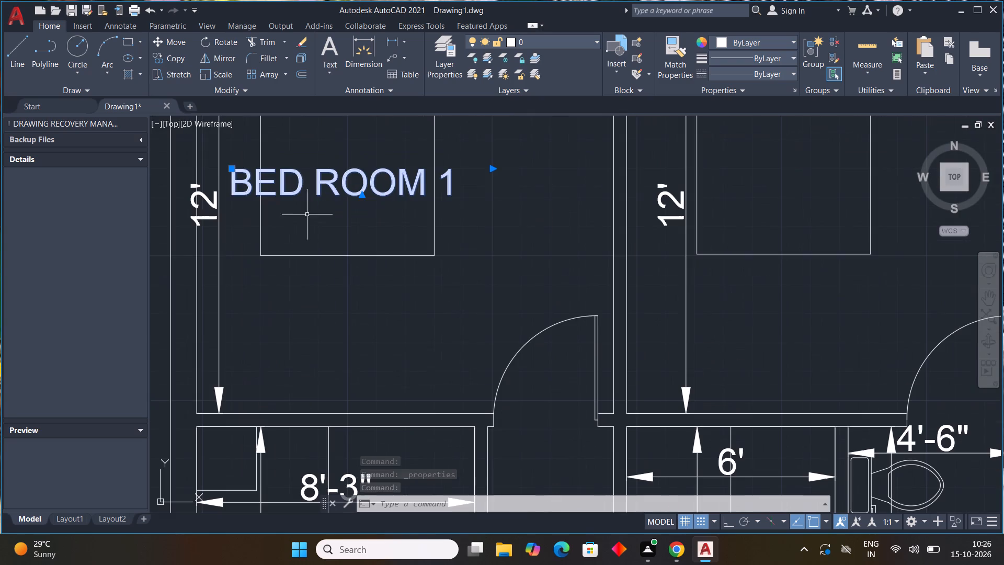
{"action": "left_click", "coordinate": [233, 167]}
{"action": "left_click", "coordinate": [299, 216]}
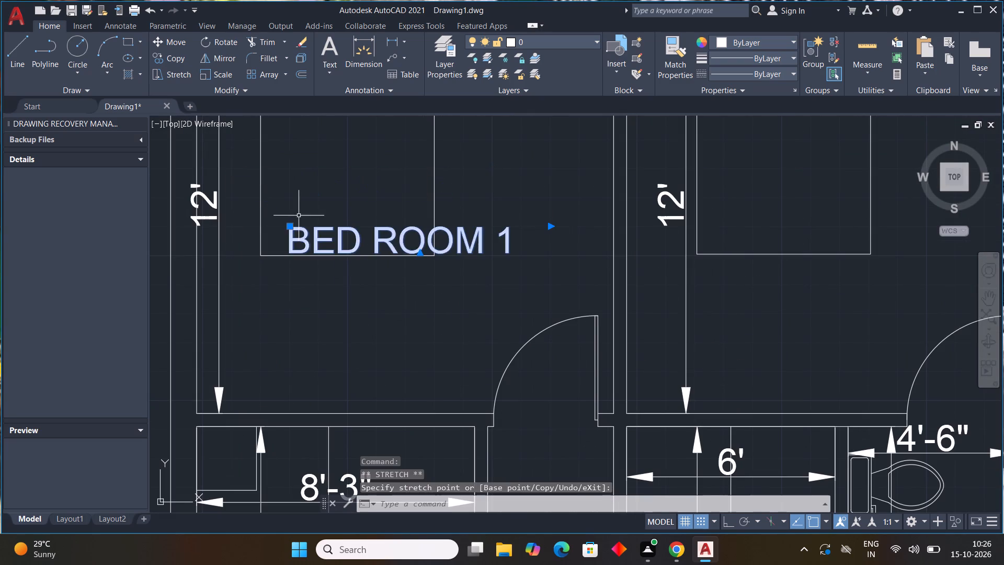
{"action": "scroll", "coordinate": [356, 252], "scroll_direction": "down", "scroll_amount": 4}
{"action": "scroll", "coordinate": [378, 264], "scroll_direction": "up", "scroll_amount": 1}
{"action": "key", "text": "Escape"}
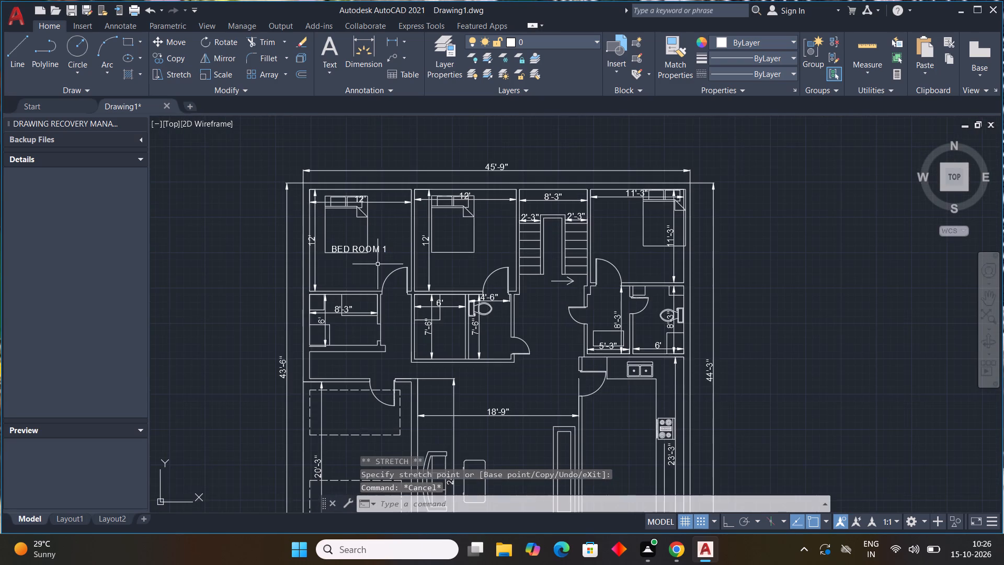
{"action": "scroll", "coordinate": [362, 251], "scroll_direction": "up", "scroll_amount": 2}
{"action": "left_click", "coordinate": [361, 246]}
{"action": "left_click", "coordinate": [349, 249]}
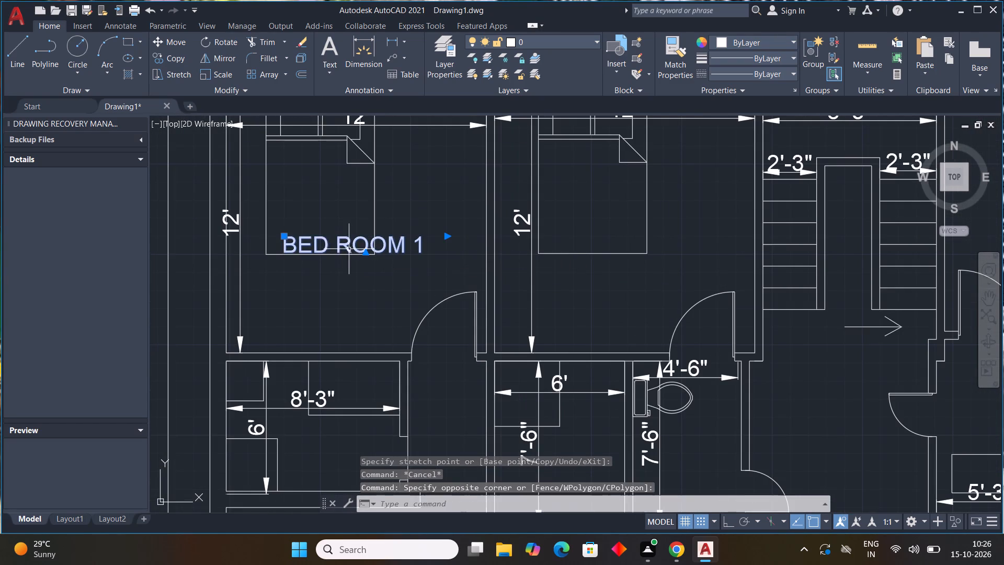
{"action": "left_click_drag", "start_coordinate": [287, 235], "coordinate": [290, 244]}
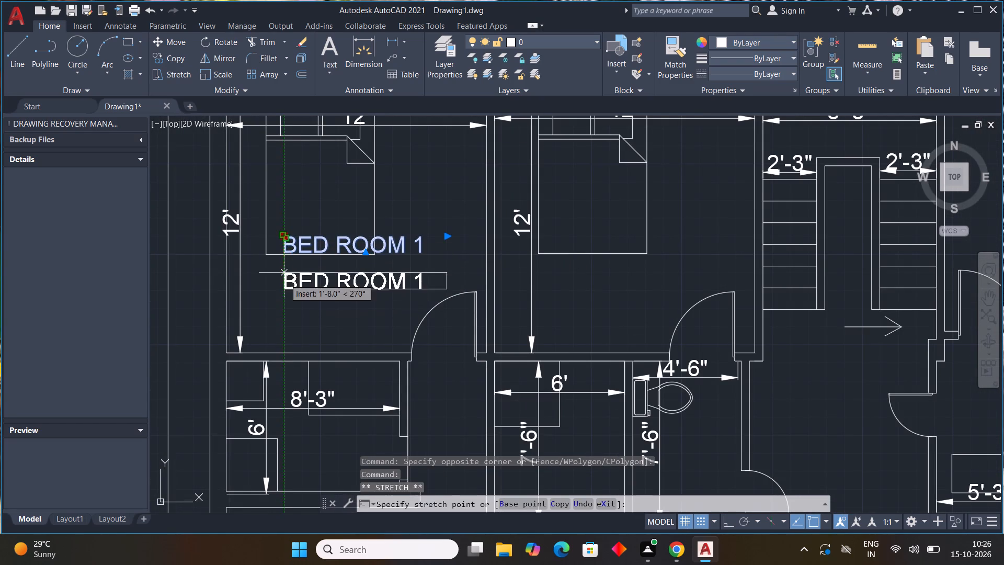
{"action": "left_click", "coordinate": [284, 279]}
{"action": "key", "text": "Escape"}
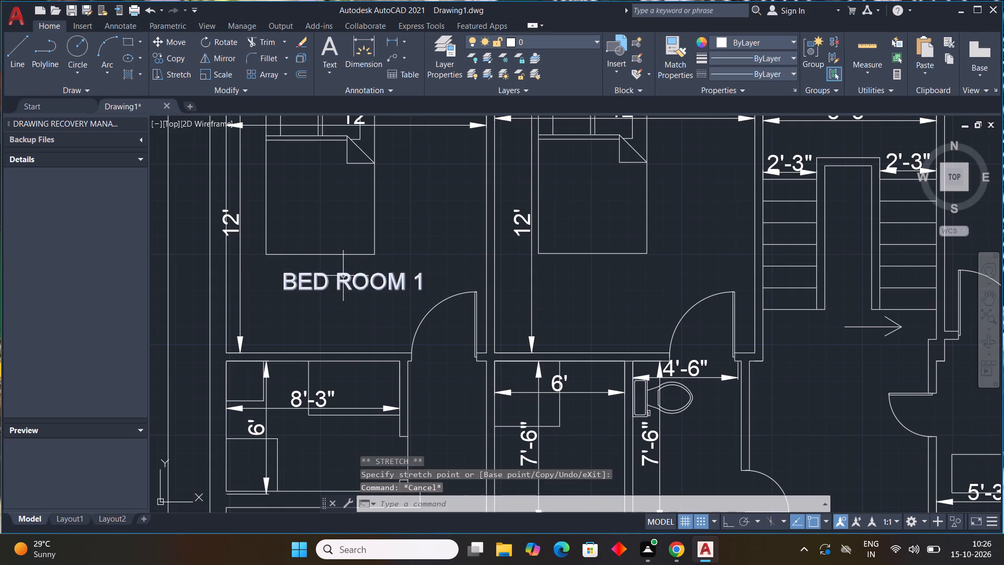
Copy the BED ROOM 1 label into the adjacent 12' by 12' bedroom, the northeast bedroom, and the 8'-3" stair area north of the stairs.
{"action": "left_click", "coordinate": [343, 276]}
{"action": "type", "text": "CO"}
{"action": "key", "text": "space"}
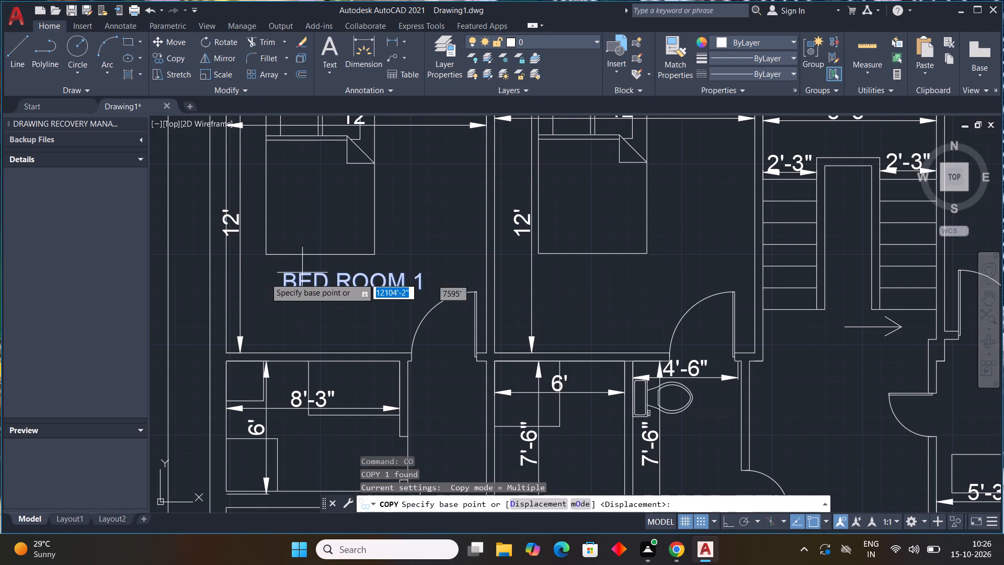
{"action": "left_click", "coordinate": [290, 279]}
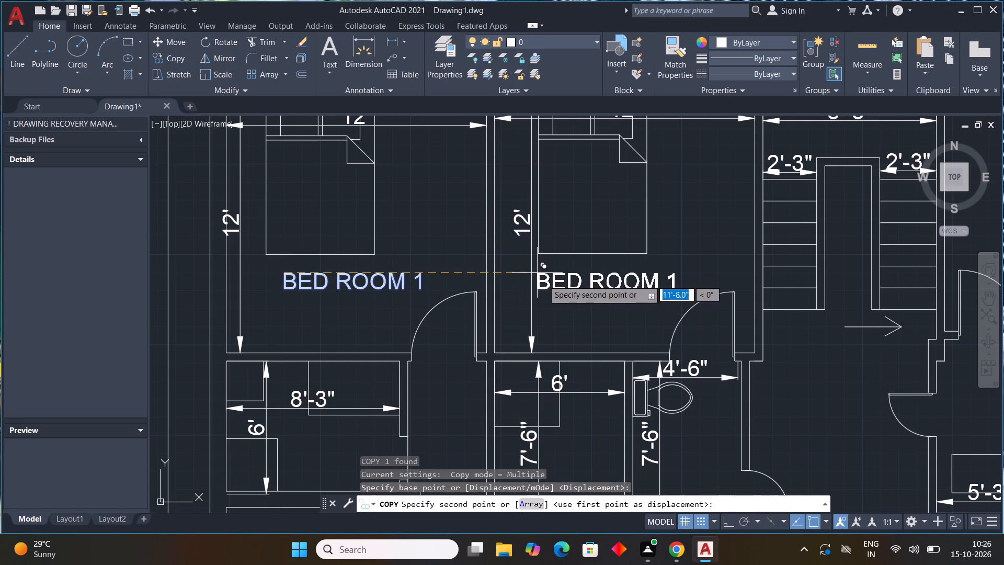
{"action": "left_click", "coordinate": [543, 280]}
{"action": "middle_click_drag", "start_coordinate": [626, 353], "coordinate": [417, 356]}
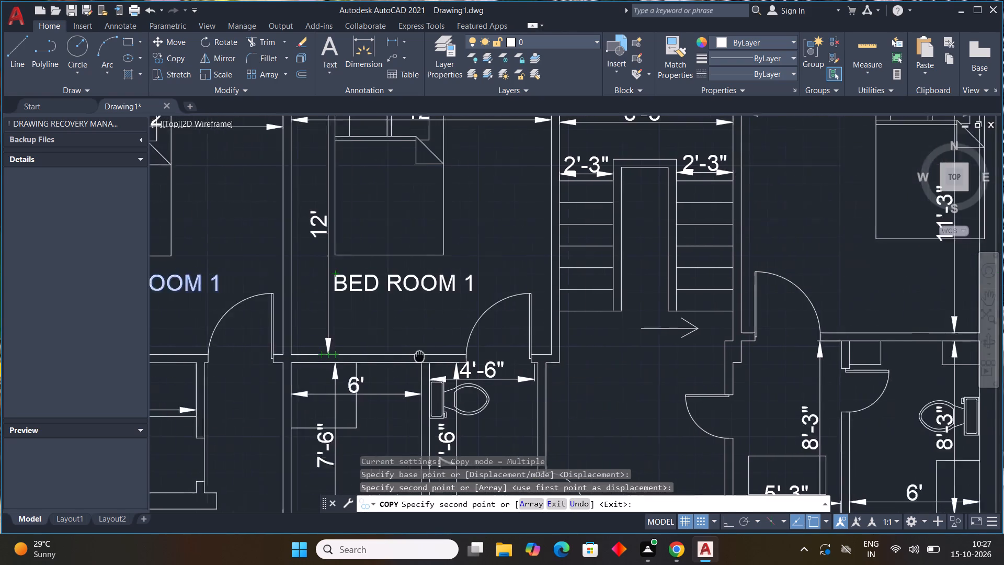
{"action": "middle_click_drag", "start_coordinate": [417, 356], "coordinate": [223, 376]}
{"action": "middle_click", "coordinate": [222, 376]}
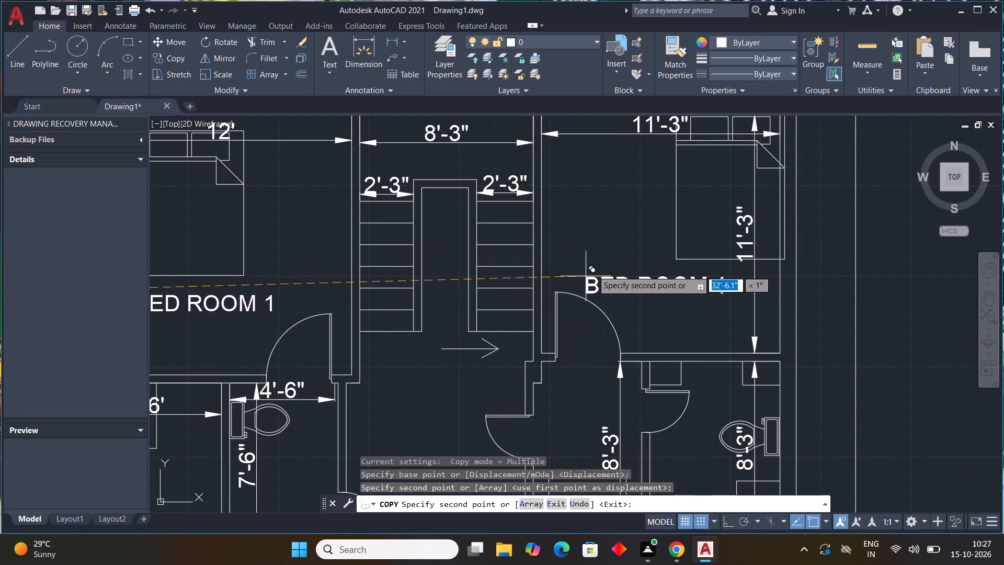
{"action": "left_click", "coordinate": [592, 270]}
{"action": "scroll", "coordinate": [583, 335], "scroll_direction": "down", "scroll_amount": 2}
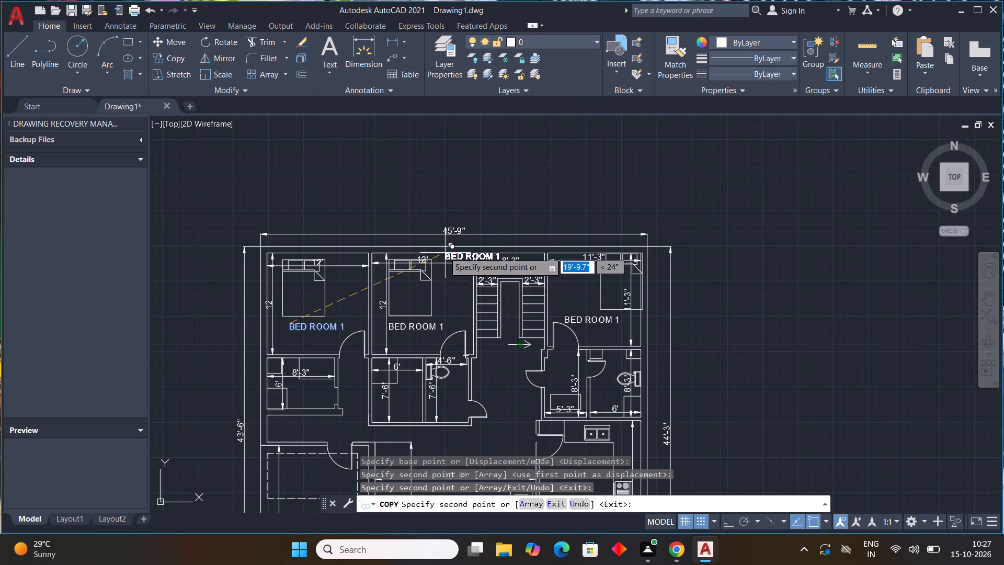
{"action": "scroll", "coordinate": [497, 264], "scroll_direction": "up", "scroll_amount": 4}
{"action": "left_click", "coordinate": [450, 282]}
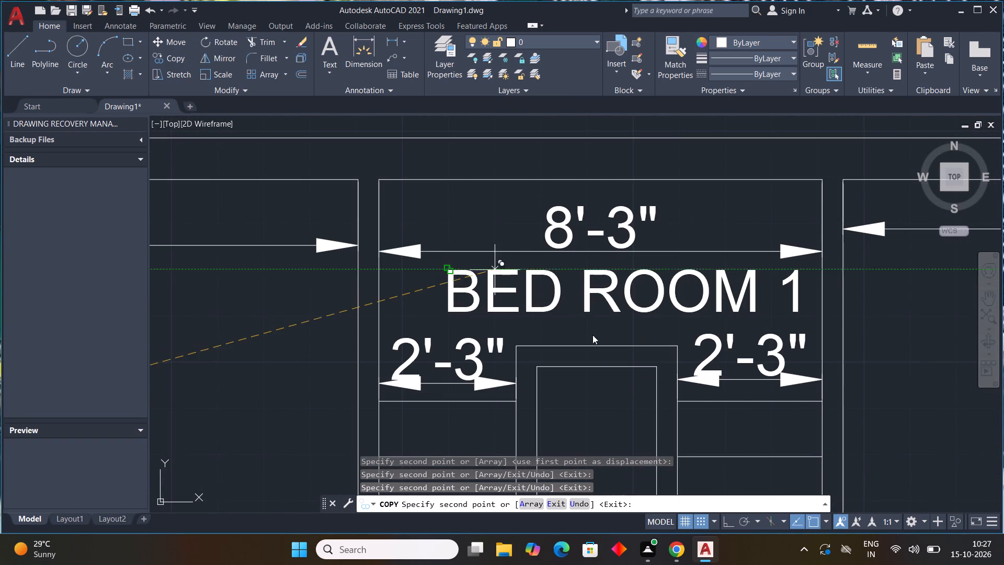
Place further label copies in the 12' wide kitchen, the 18'-9" wide living room, and the 20'-3" long room with the dashed rectangles.
{"action": "scroll", "coordinate": [630, 358], "scroll_direction": "down", "scroll_amount": 3}
{"action": "middle_click_drag", "start_coordinate": [667, 405], "coordinate": [513, 160]}
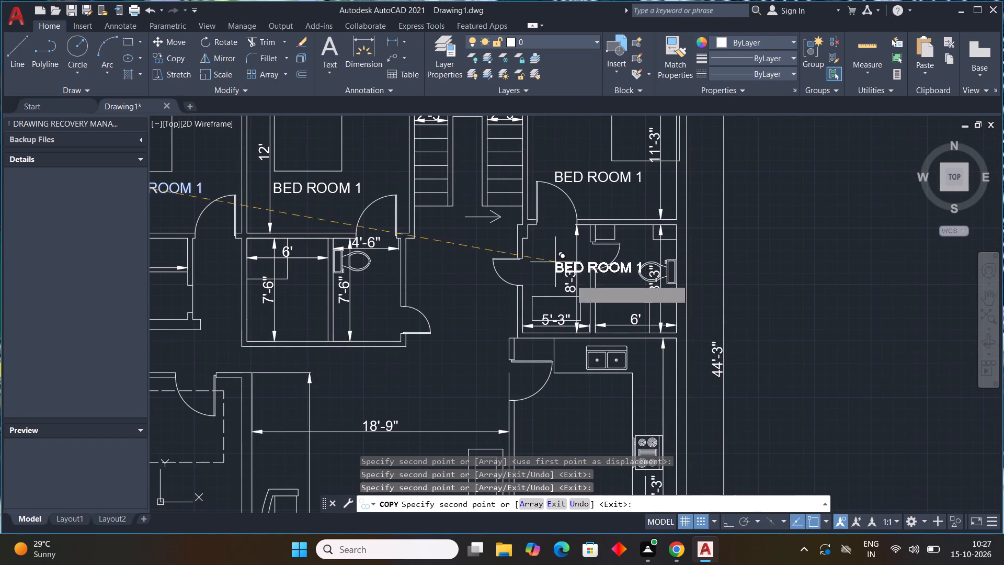
{"action": "scroll", "coordinate": [585, 286], "scroll_direction": "up", "scroll_amount": 1}
{"action": "scroll", "coordinate": [611, 276], "scroll_direction": "down", "scroll_amount": 4}
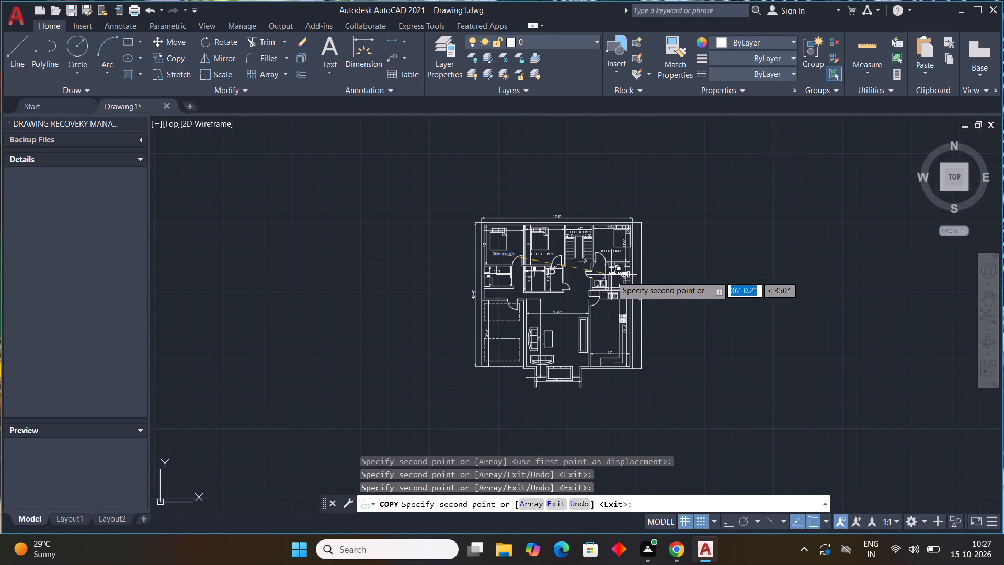
{"action": "scroll", "coordinate": [609, 335], "scroll_direction": "up", "scroll_amount": 4}
{"action": "left_click", "coordinate": [561, 308]}
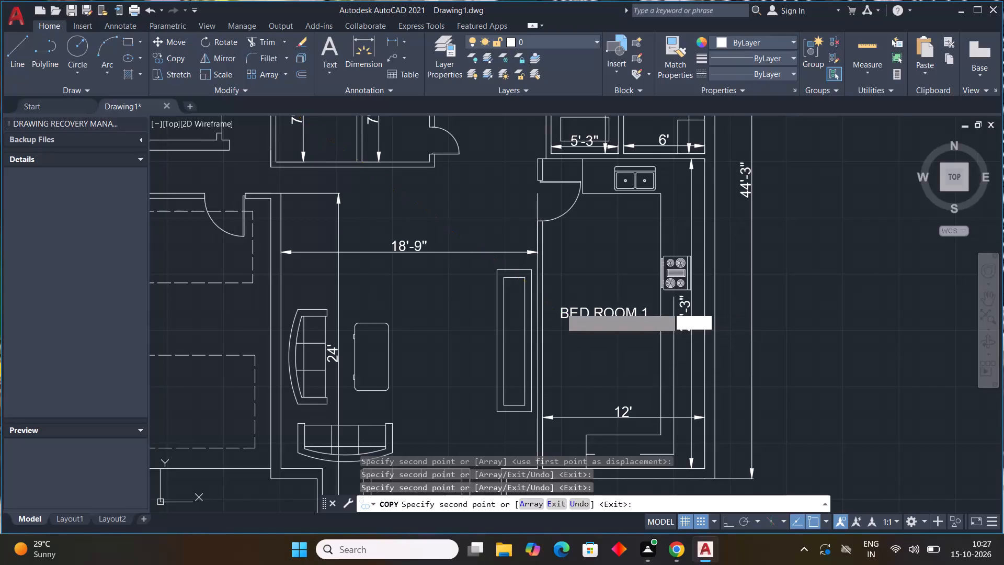
{"action": "scroll", "coordinate": [400, 357], "scroll_direction": "down", "scroll_amount": 1}
{"action": "middle_click_drag", "start_coordinate": [418, 352], "coordinate": [490, 331]}
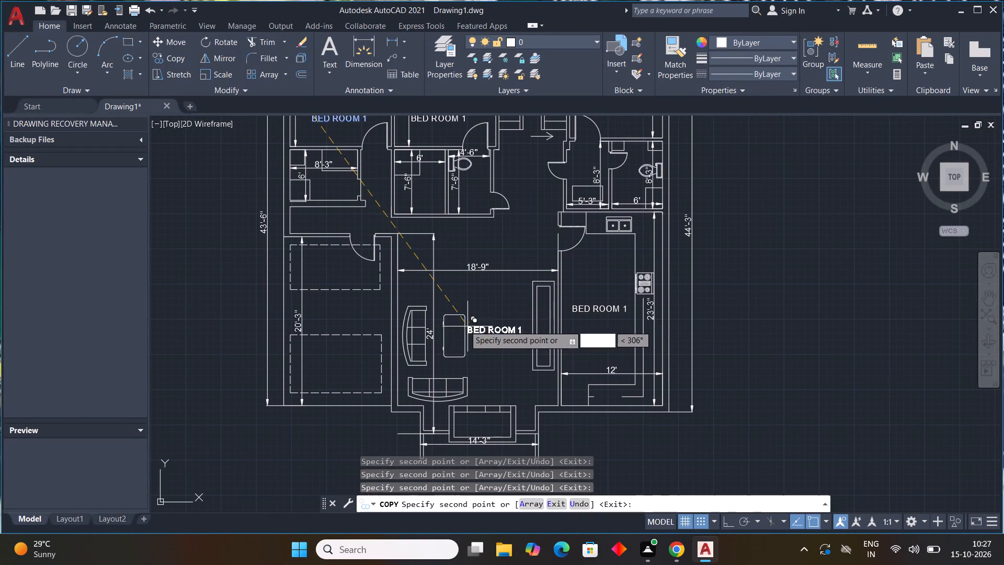
{"action": "left_click", "coordinate": [452, 295]}
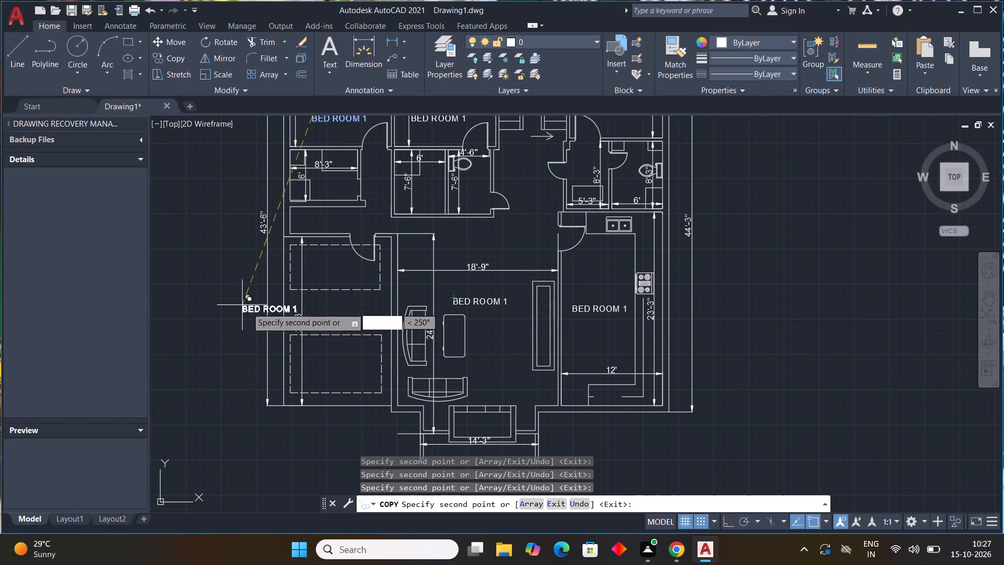
{"action": "left_click", "coordinate": [318, 308]}
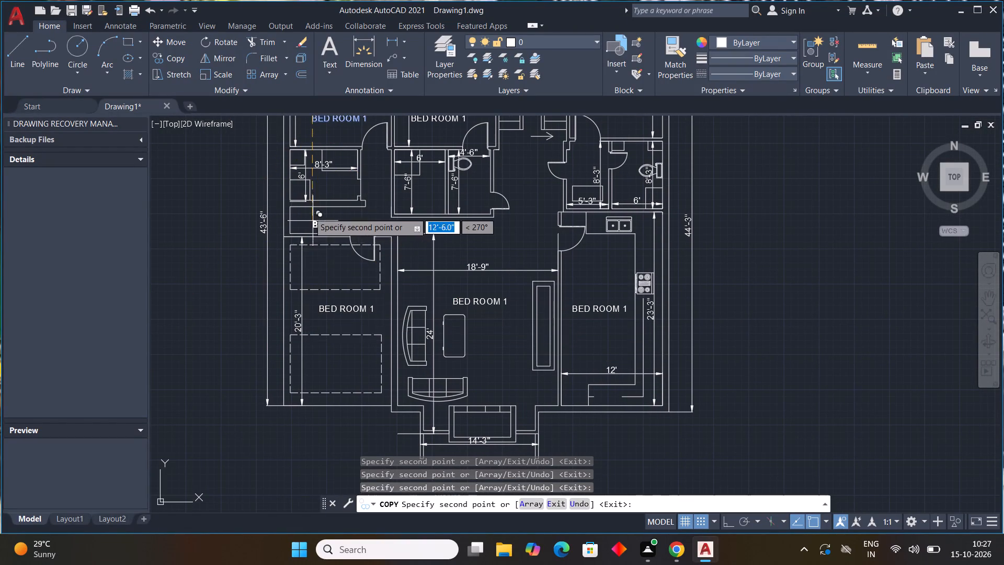
Place label copies in the 8'-3" by 6' room, the 6' by 7'-6" room and the 4'-6" by 7'-6" toilet, and end the copying.
{"action": "scroll", "coordinate": [307, 187], "scroll_direction": "up", "scroll_amount": 3}
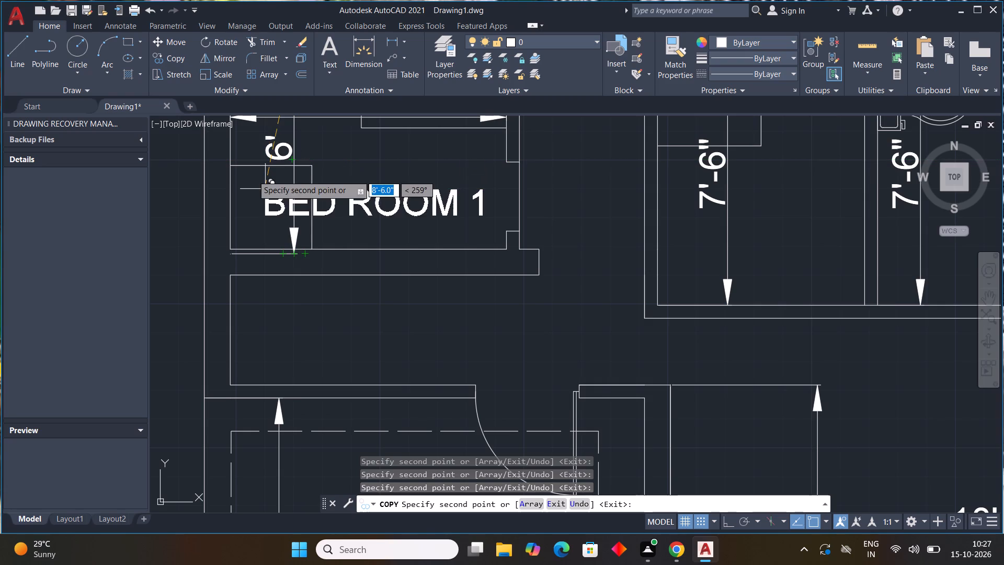
{"action": "left_click", "coordinate": [253, 175]}
{"action": "scroll", "coordinate": [427, 242], "scroll_direction": "down", "scroll_amount": 2}
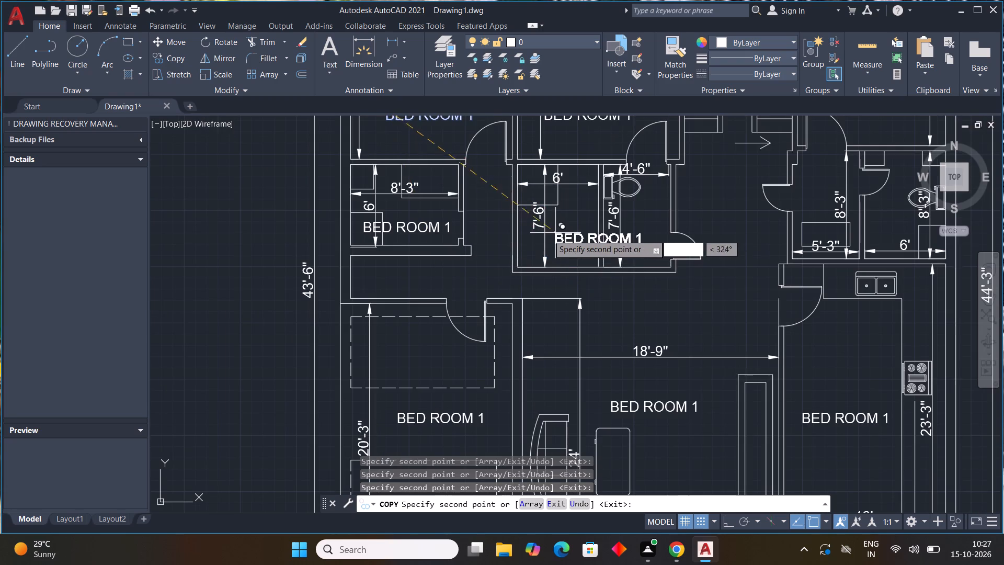
{"action": "scroll", "coordinate": [524, 230], "scroll_direction": "up", "scroll_amount": 3}
{"action": "left_click", "coordinate": [516, 232]}
{"action": "scroll", "coordinate": [638, 291], "scroll_direction": "down", "scroll_amount": 2}
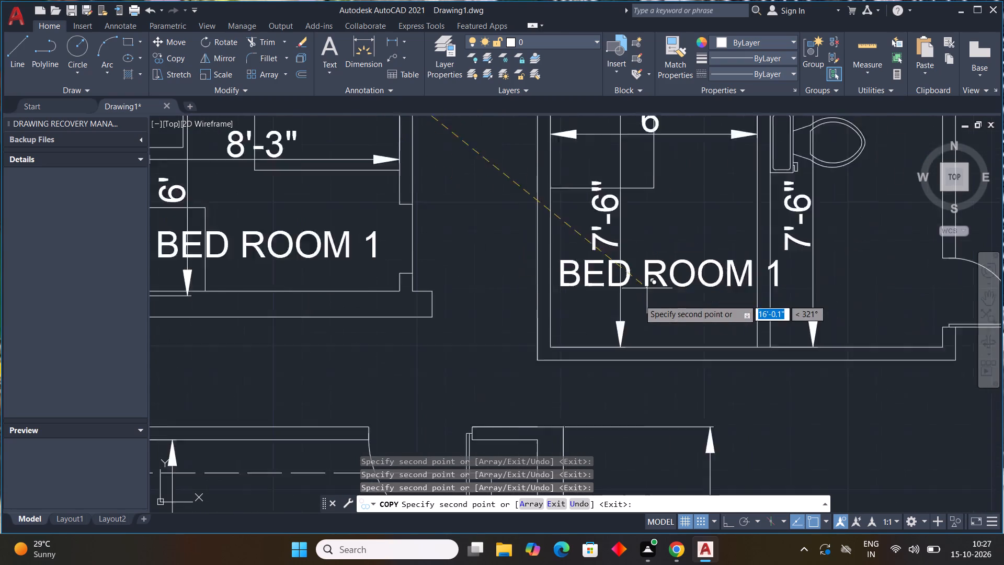
{"action": "middle_click_drag", "start_coordinate": [625, 301], "coordinate": [405, 300]}
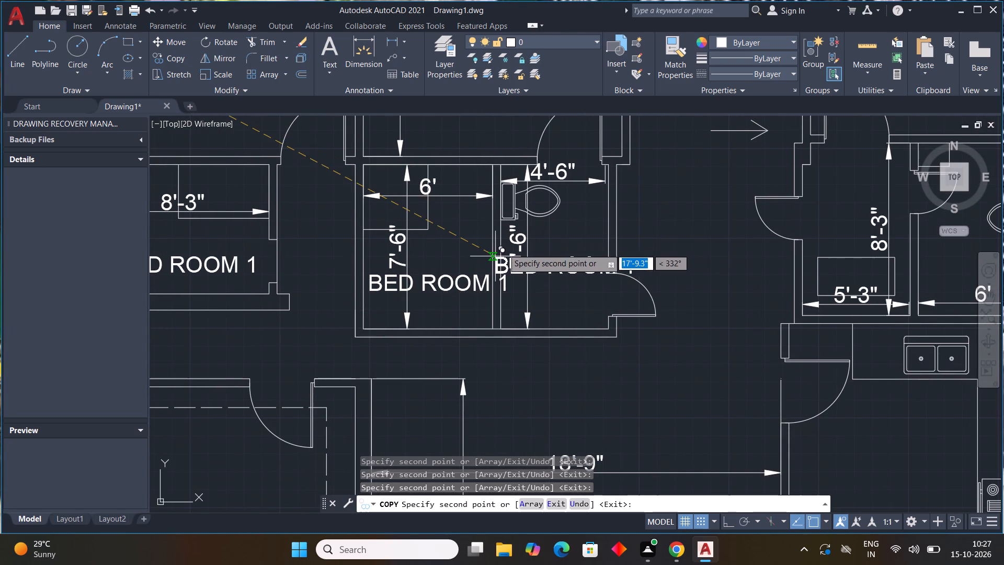
{"action": "scroll", "coordinate": [518, 281], "scroll_direction": "up", "scroll_amount": 1}
{"action": "middle_click_drag", "start_coordinate": [518, 281], "coordinate": [437, 343]}
{"action": "scroll", "coordinate": [440, 299], "scroll_direction": "up", "scroll_amount": 3}
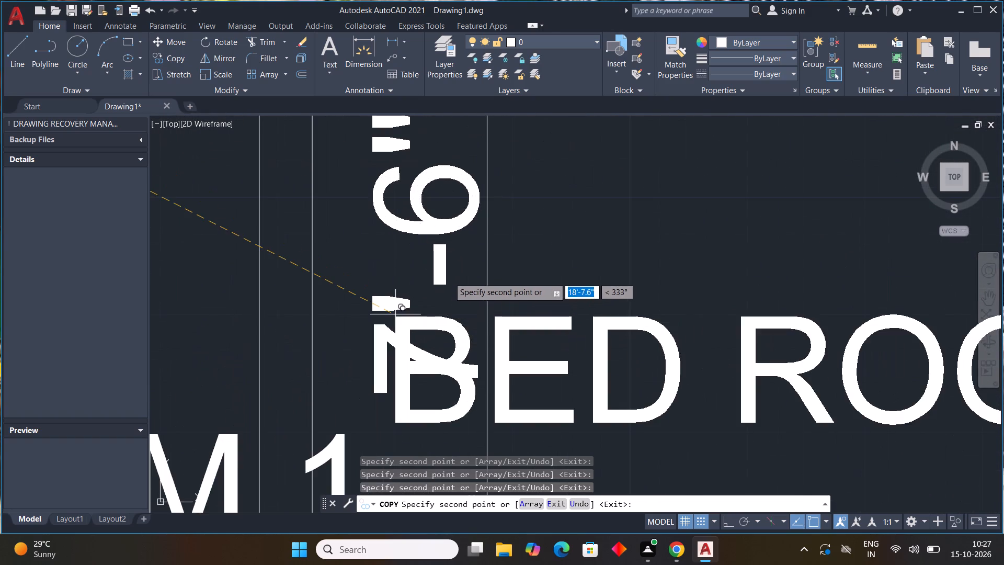
{"action": "scroll", "coordinate": [456, 274], "scroll_direction": "down", "scroll_amount": 1}
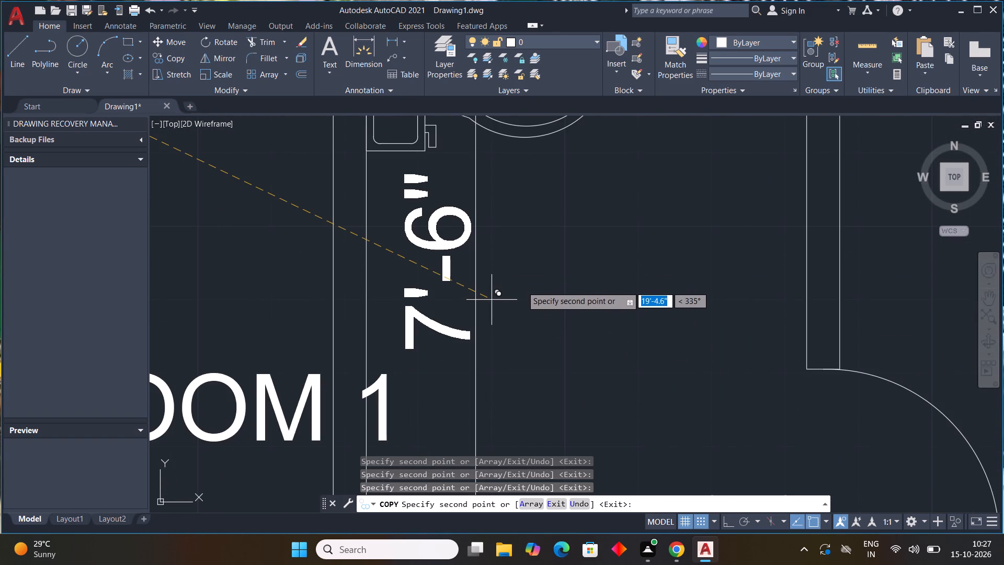
{"action": "scroll", "coordinate": [521, 284], "scroll_direction": "up", "scroll_amount": 3}
{"action": "scroll", "coordinate": [521, 284], "scroll_direction": "down", "scroll_amount": 7}
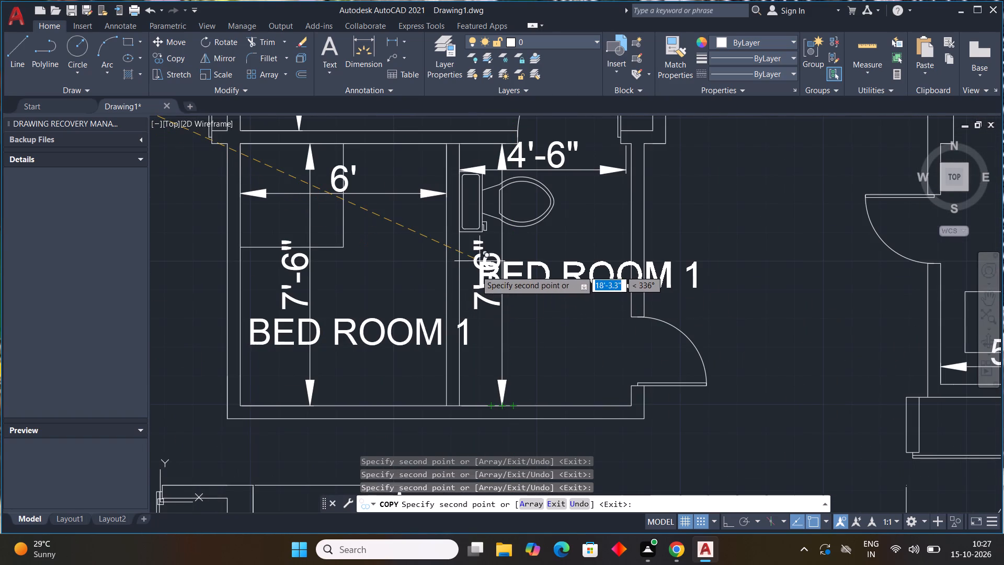
{"action": "left_click", "coordinate": [476, 270]}
{"action": "key", "text": "Escape"}
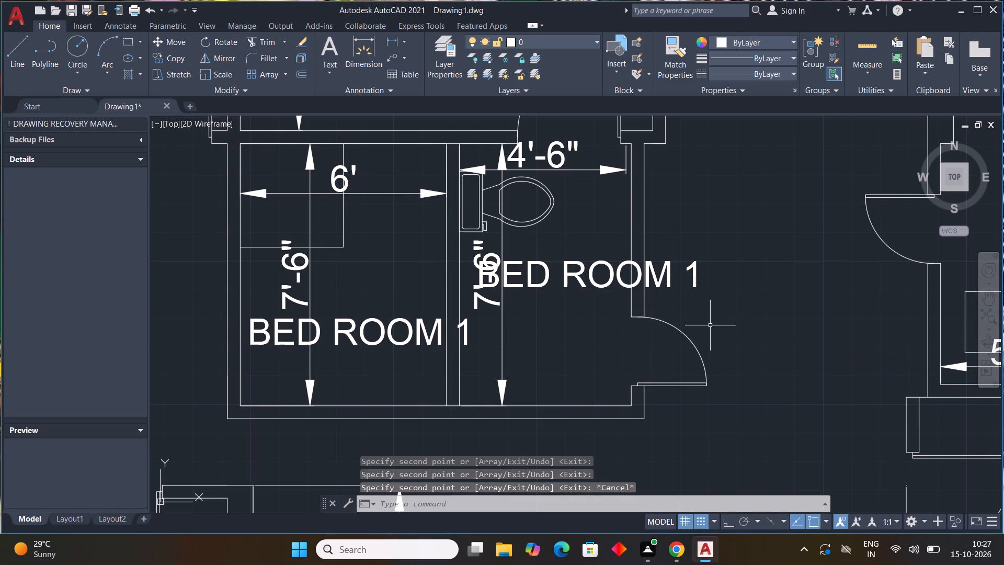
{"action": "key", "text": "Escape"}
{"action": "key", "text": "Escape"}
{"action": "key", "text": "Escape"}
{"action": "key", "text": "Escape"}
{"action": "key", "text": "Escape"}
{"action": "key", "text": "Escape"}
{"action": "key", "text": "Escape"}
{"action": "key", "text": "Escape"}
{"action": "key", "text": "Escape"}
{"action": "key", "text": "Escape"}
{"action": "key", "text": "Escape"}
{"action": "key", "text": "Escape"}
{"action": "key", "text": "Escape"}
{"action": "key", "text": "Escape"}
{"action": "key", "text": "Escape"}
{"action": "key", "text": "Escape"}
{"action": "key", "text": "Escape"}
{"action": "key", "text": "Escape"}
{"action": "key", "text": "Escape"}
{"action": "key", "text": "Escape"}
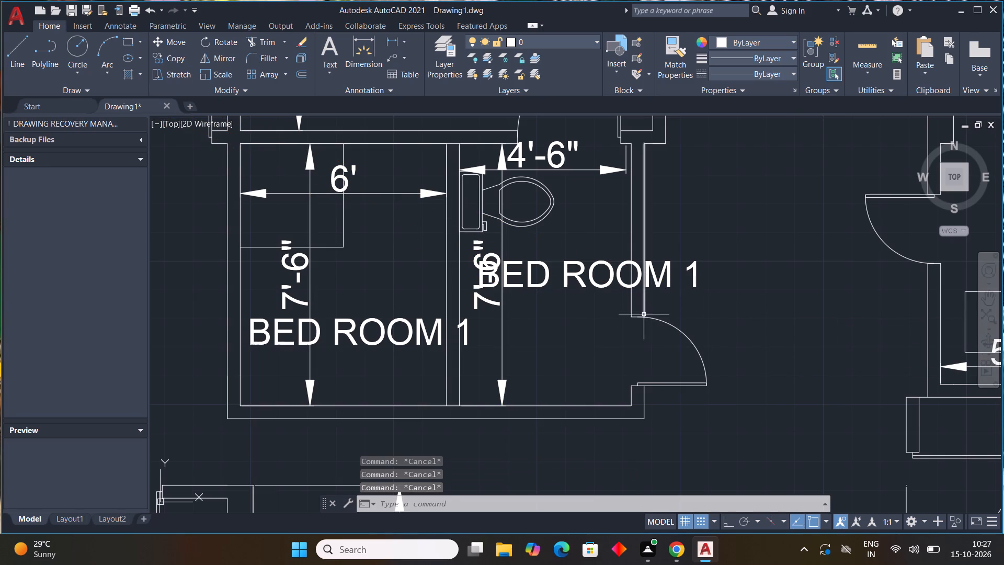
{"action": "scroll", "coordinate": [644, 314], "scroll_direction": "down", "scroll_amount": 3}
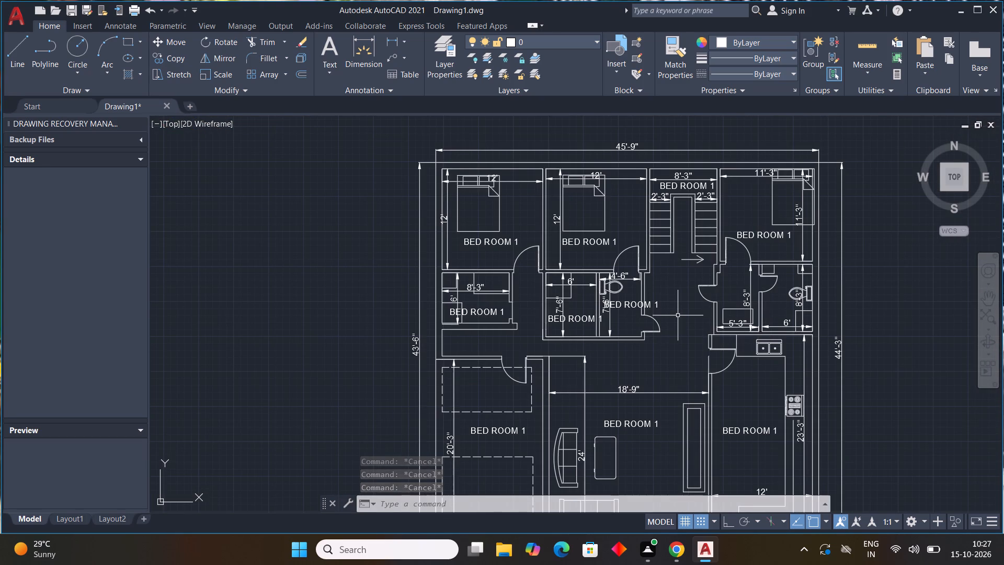
Change the label in the 12' by 12' bedroom just west of the stairs to BED ROOM 2.
{"action": "scroll", "coordinate": [678, 315], "scroll_direction": "down", "scroll_amount": 3}
{"action": "scroll", "coordinate": [618, 335], "scroll_direction": "up", "scroll_amount": 3}
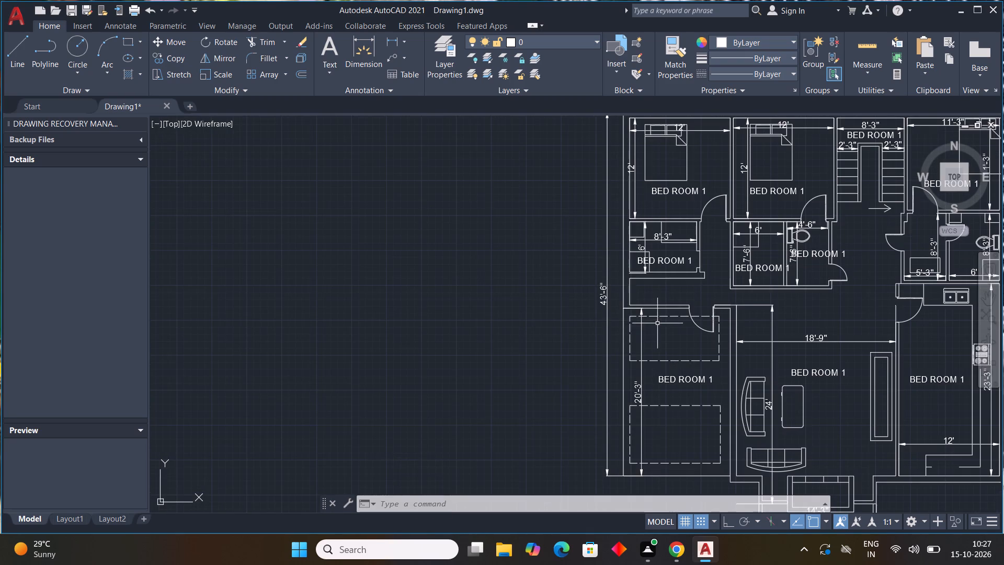
{"action": "middle_click_drag", "start_coordinate": [656, 323], "coordinate": [359, 360]}
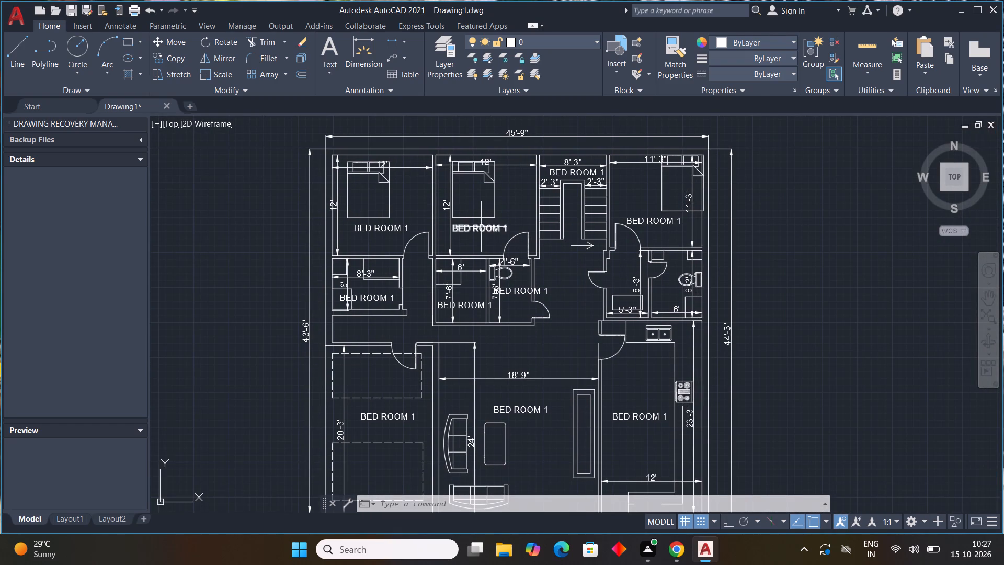
{"action": "double_click", "coordinate": [481, 227]}
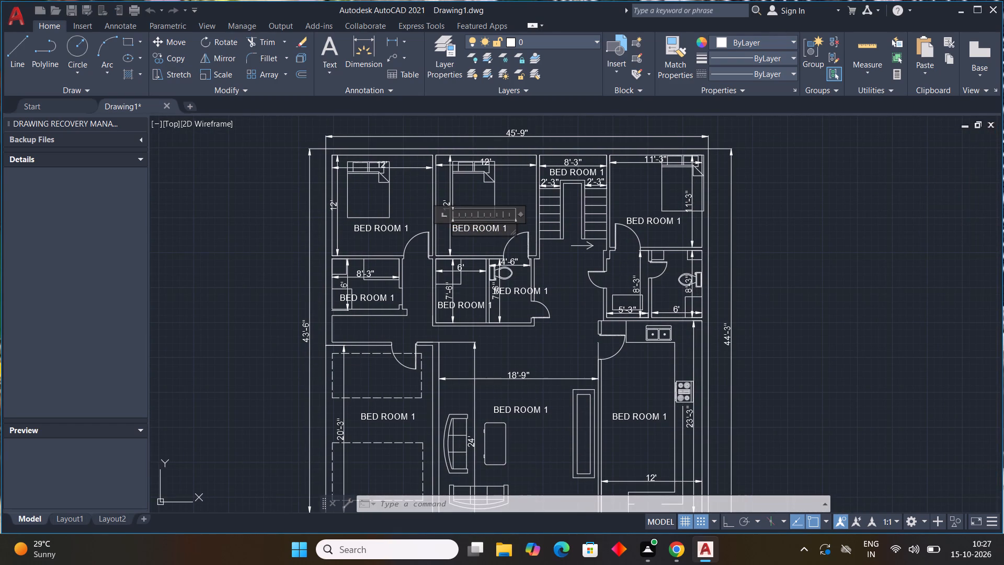
{"action": "left_click", "coordinate": [509, 229]}
{"action": "key", "text": "BackSpace"}
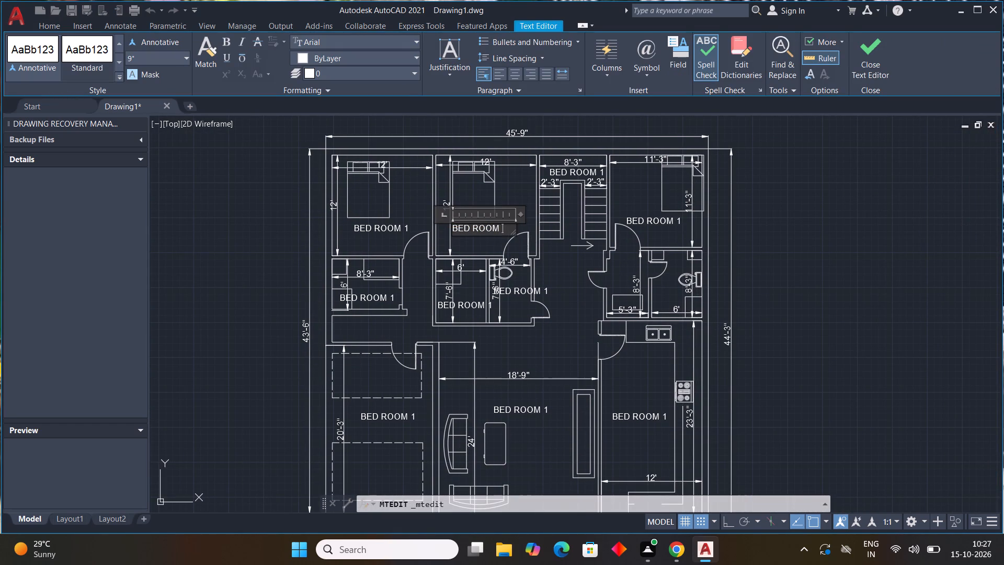
{"action": "key", "text": "2"}
{"action": "left_click", "coordinate": [507, 183]}
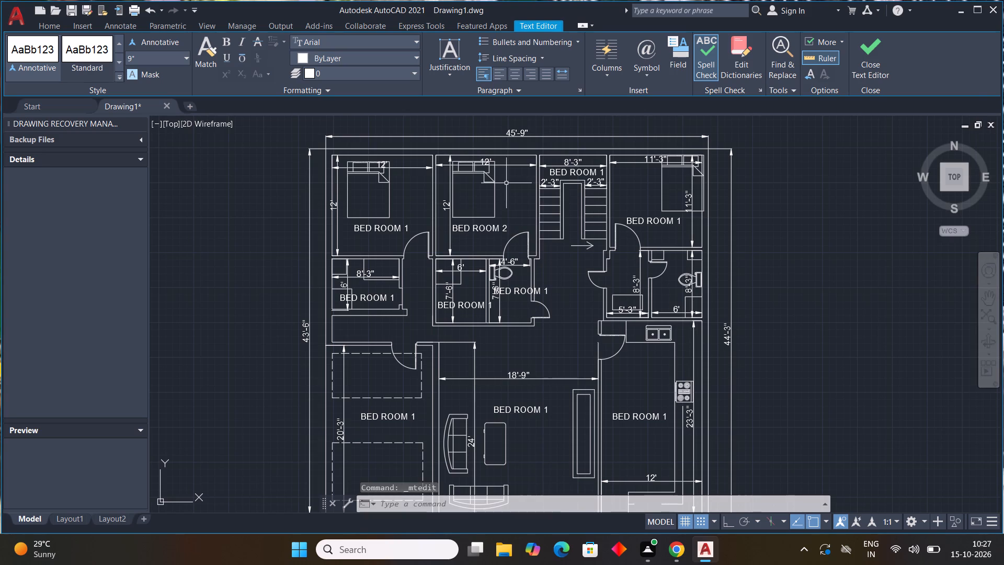
Change the label in the northeast bedroom to BED ROOM 3.
{"action": "double_click", "coordinate": [653, 219]}
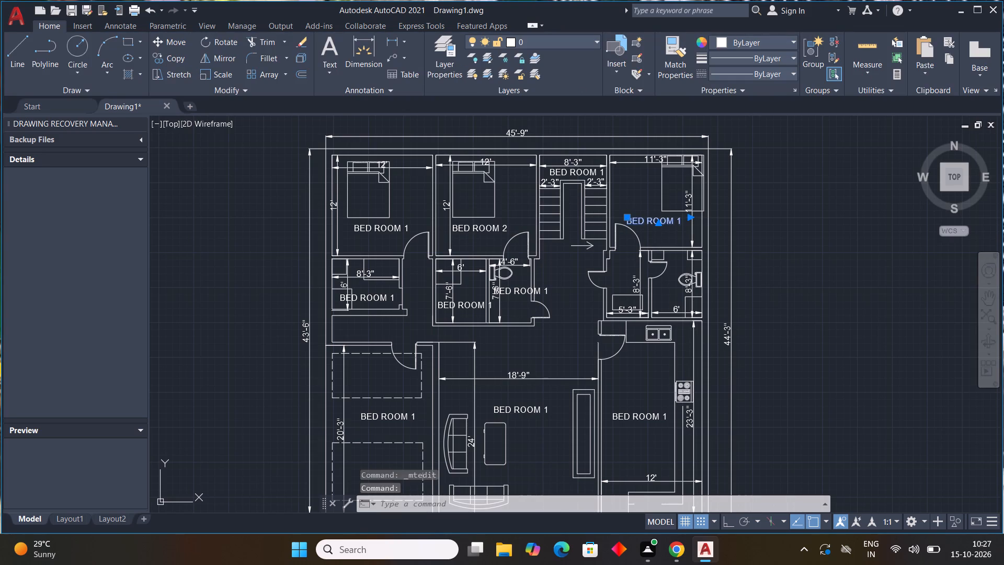
{"action": "left_click", "coordinate": [679, 221]}
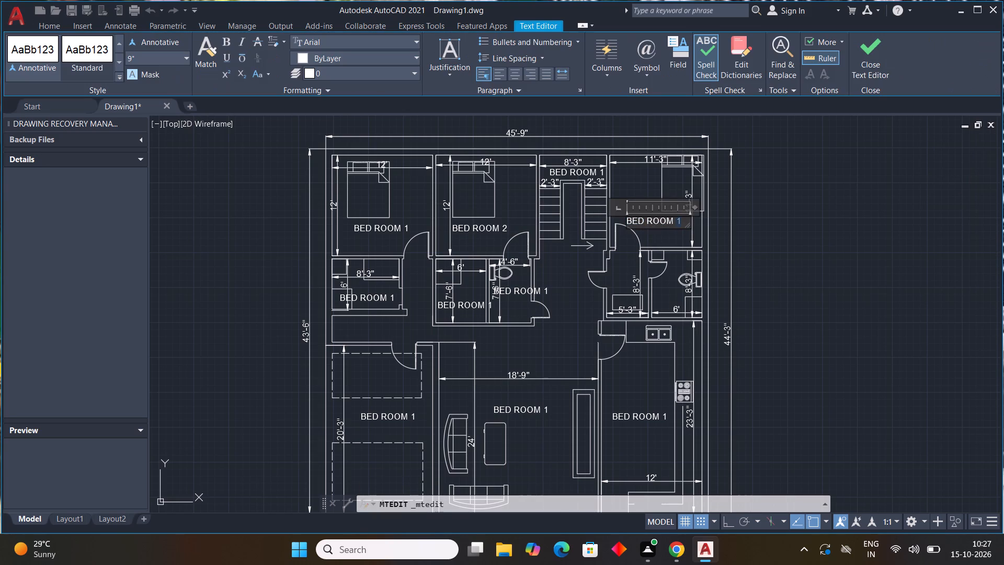
{"action": "key", "text": "3"}
{"action": "left_click", "coordinate": [775, 209]}
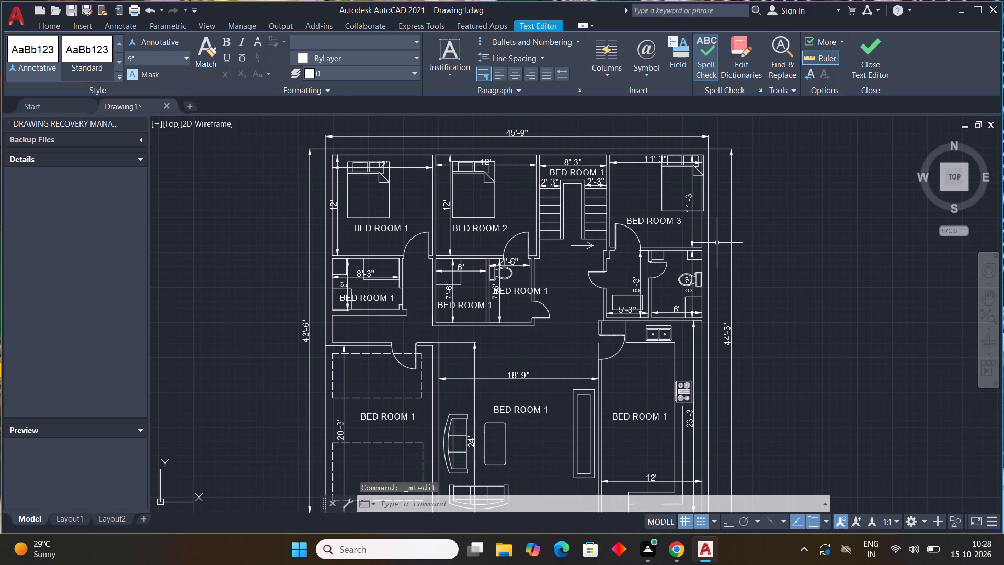
Replace the label text in the 8'-3" wide stair area with STAIR CASE.
{"action": "scroll", "coordinate": [675, 296], "scroll_direction": "down", "scroll_amount": 4}
{"action": "scroll", "coordinate": [663, 320], "scroll_direction": "up", "scroll_amount": 4}
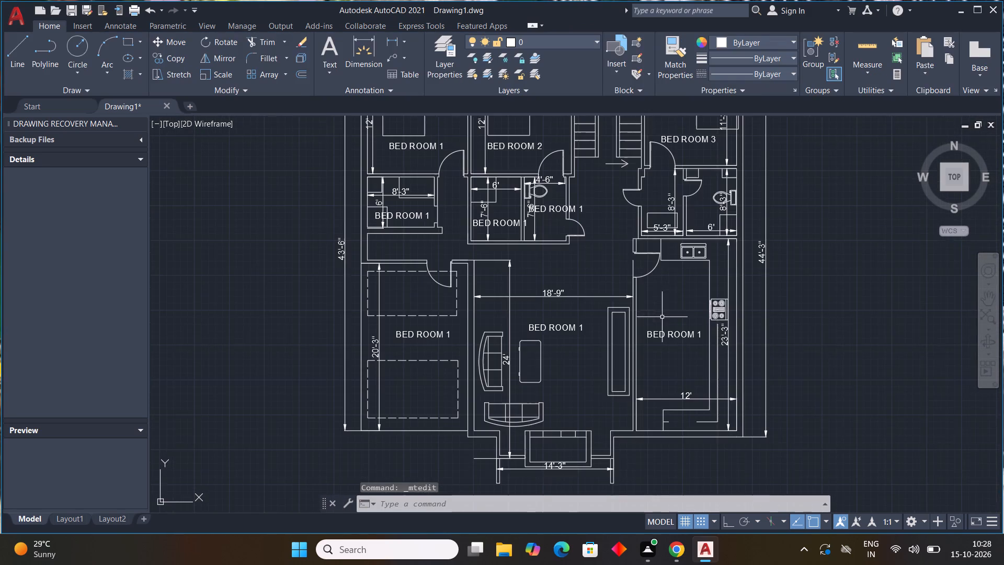
{"action": "middle_click_drag", "start_coordinate": [597, 178], "coordinate": [561, 343]}
{"action": "scroll", "coordinate": [589, 252], "scroll_direction": "up", "scroll_amount": 3}
{"action": "left_click", "coordinate": [582, 259]}
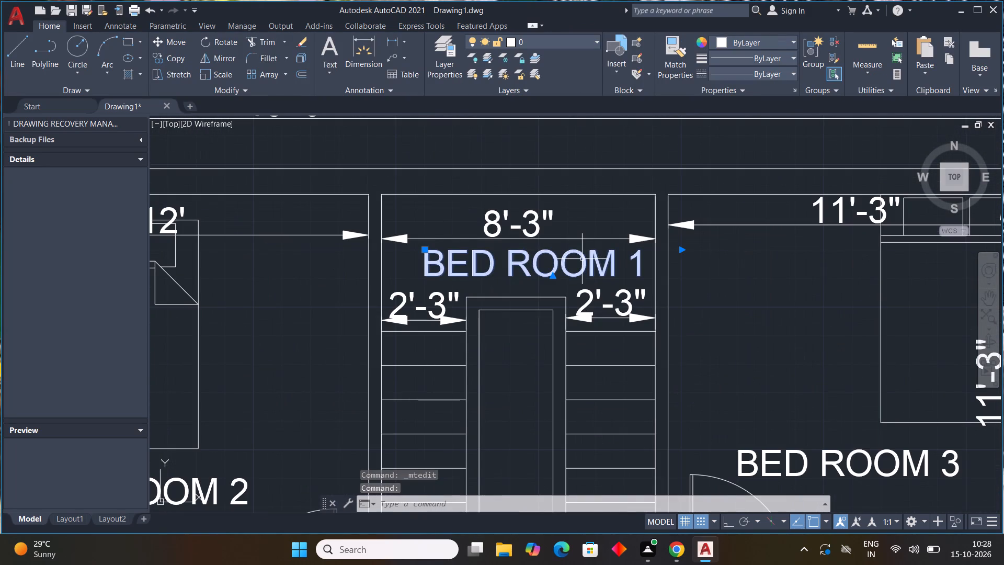
{"action": "left_click", "coordinate": [582, 259]}
{"action": "left_click", "coordinate": [649, 258]}
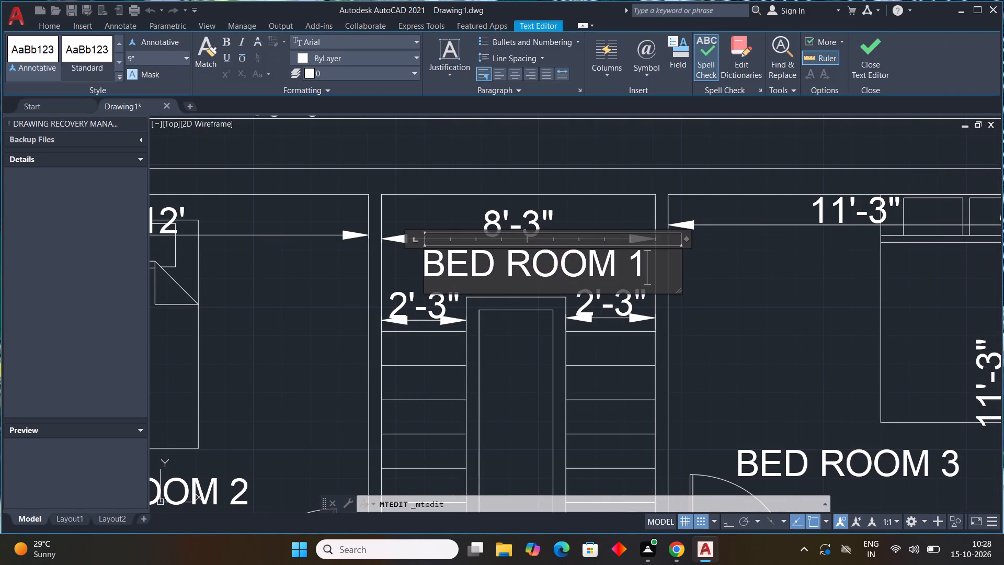
{"action": "key", "text": "BackSpace"}
{"action": "key", "text": "BackSpace"}
{"action": "key", "text": "BackSpace"}
{"action": "key", "text": "BackSpace"}
{"action": "key", "text": "BackSpace"}
{"action": "key", "text": "BackSpace"}
{"action": "key", "text": "BackSpace"}
{"action": "key", "text": "BackSpace"}
{"action": "key", "text": "BackSpace"}
{"action": "key", "text": "BackSpace"}
{"action": "key", "text": "BackSpace"}
{"action": "key", "text": "BackSpace"}
{"action": "key", "text": "BackSpace"}
{"action": "key", "text": "BackSpace"}
{"action": "key", "text": "BackSpace"}
{"action": "key", "text": "BackSpace"}
{"action": "key", "text": "BackSpace"}
{"action": "key", "text": "BackSpace"}
{"action": "key", "text": "BackSpace"}
{"action": "key", "text": "BackSpace"}
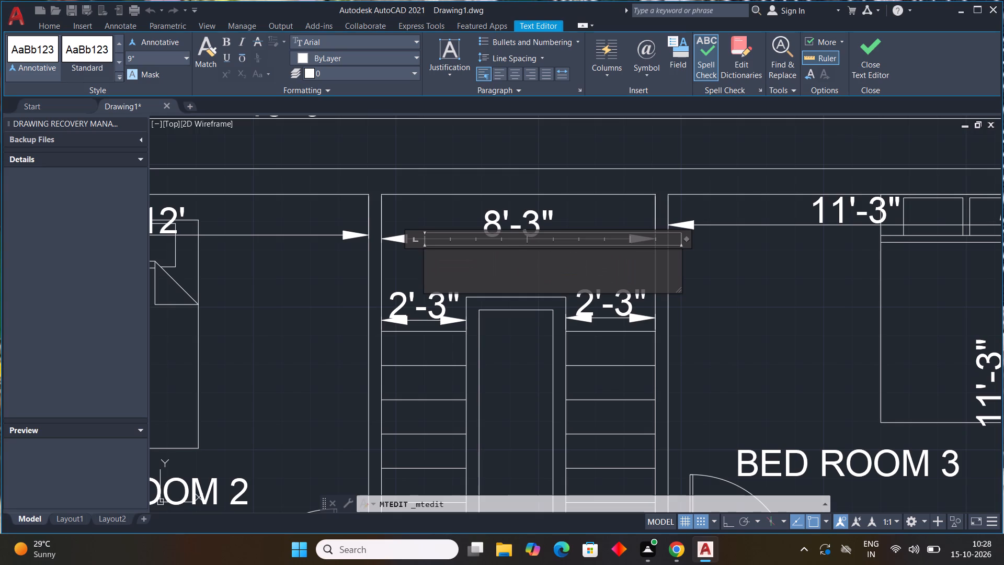
{"action": "type", "text": "STAR"}
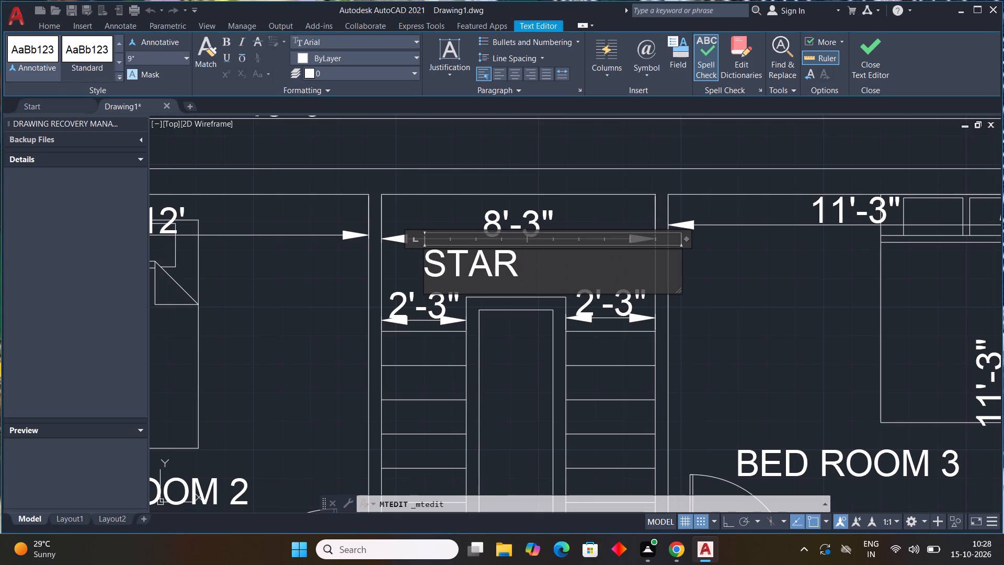
{"action": "key", "text": "BackSpace"}
{"action": "type", "text": "IR"}
{"action": "key", "text": "space"}
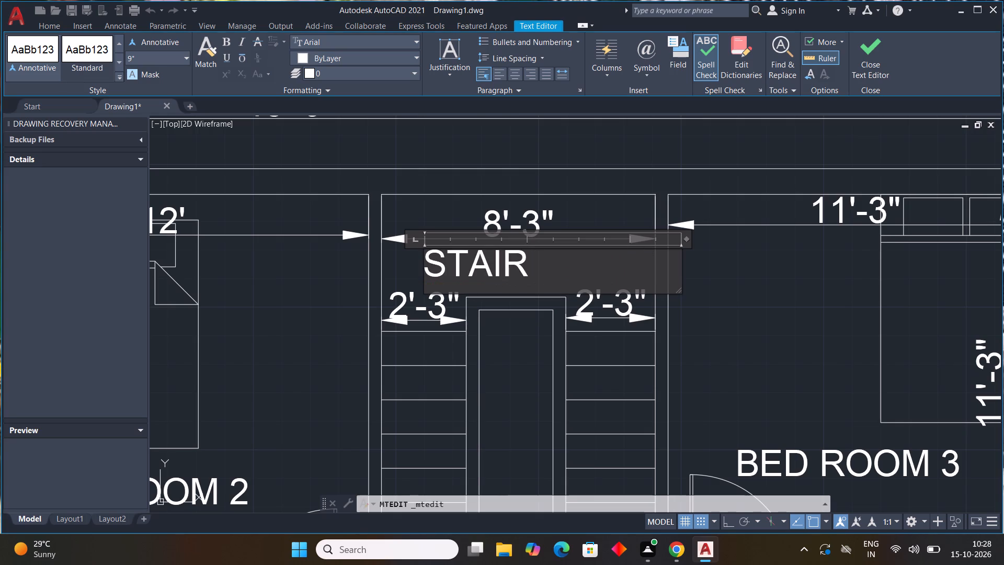
{"action": "type", "text": "CASE"}
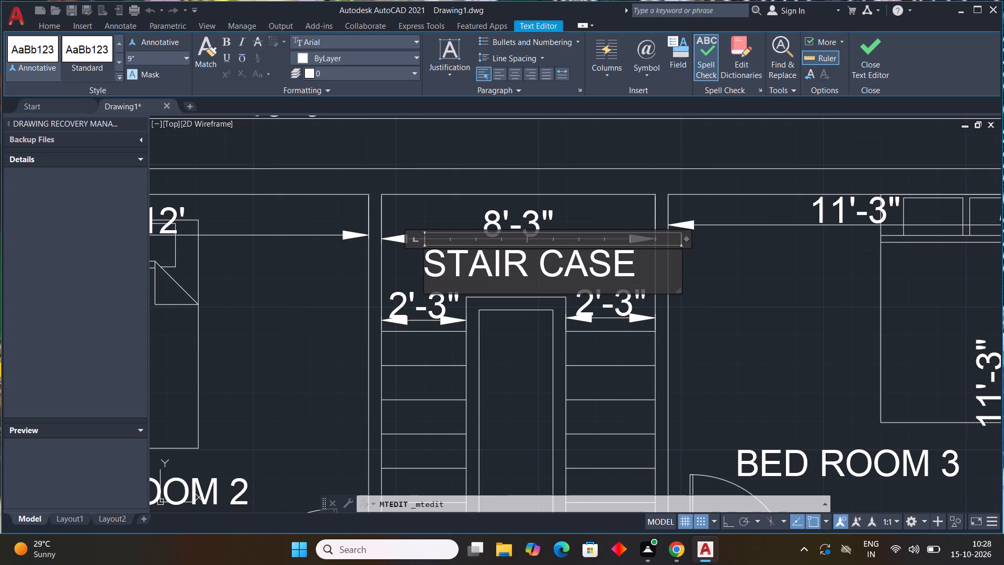
{"action": "left_click", "coordinate": [597, 160]}
Replace the label text in the 12' wide room with the stove and sink with LARGE KITCHEN.
{"action": "scroll", "coordinate": [602, 290], "scroll_direction": "down", "scroll_amount": 4}
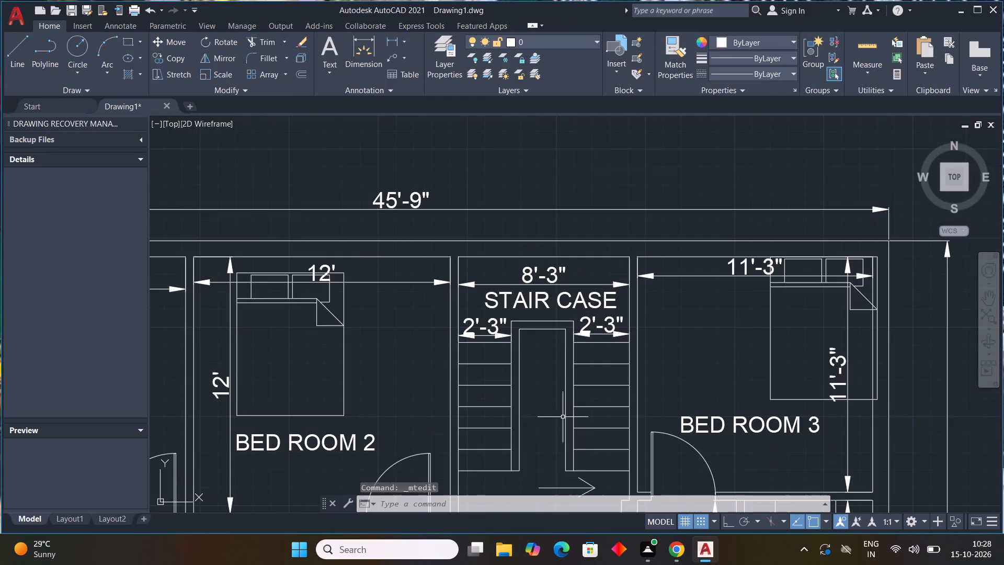
{"action": "scroll", "coordinate": [619, 379], "scroll_direction": "down", "scroll_amount": 3}
{"action": "middle_click_drag", "start_coordinate": [613, 409], "coordinate": [515, 273]}
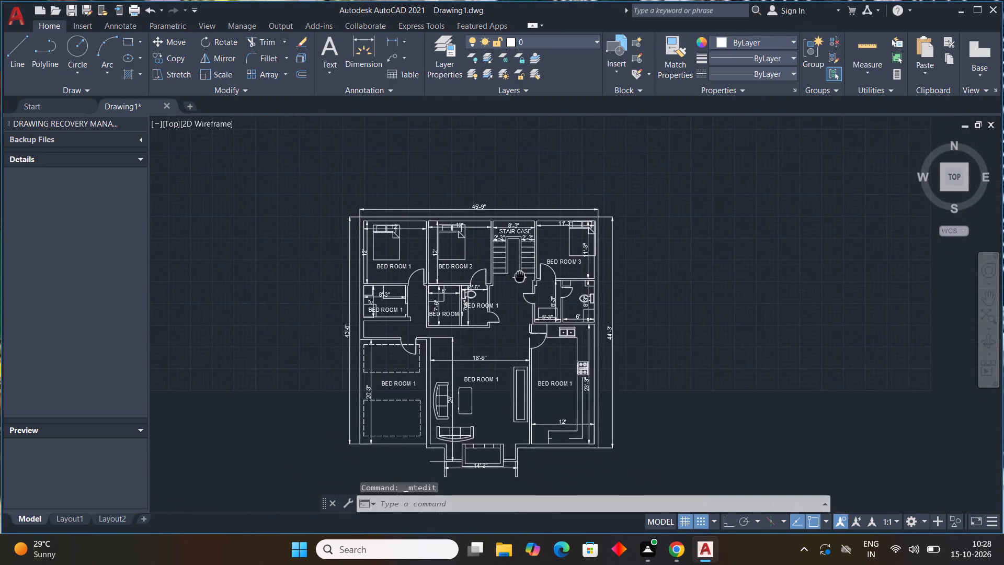
{"action": "middle_click_drag", "start_coordinate": [515, 273], "coordinate": [450, 256]}
{"action": "scroll", "coordinate": [499, 320], "scroll_direction": "up", "scroll_amount": 3}
{"action": "scroll", "coordinate": [499, 320], "scroll_direction": "down", "scroll_amount": 3}
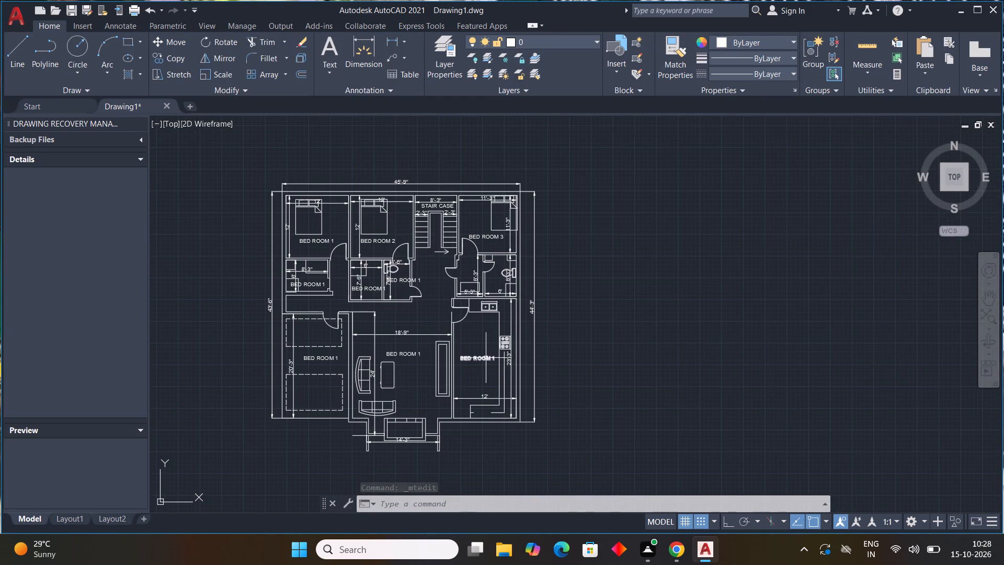
{"action": "double_click", "coordinate": [485, 358]}
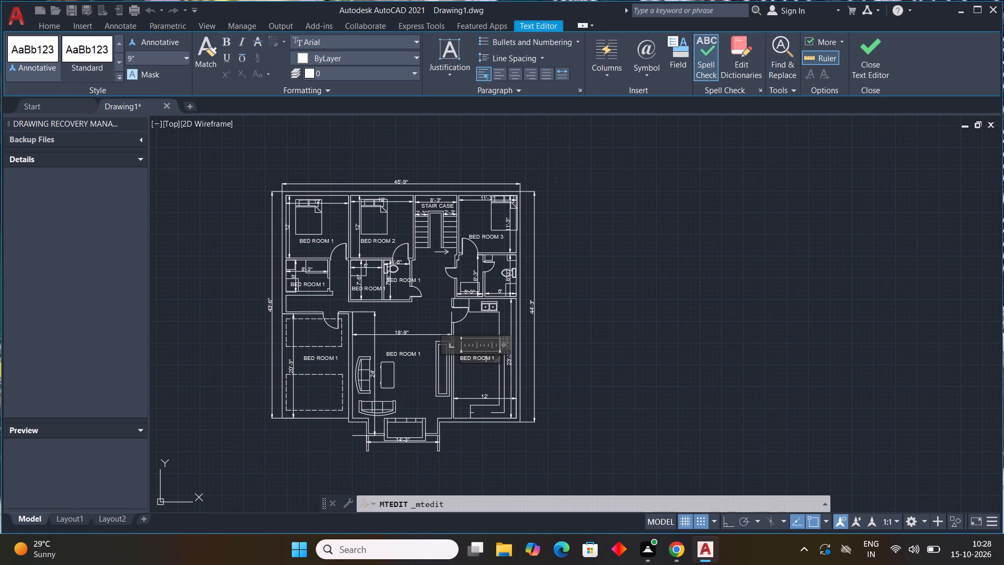
{"action": "key", "text": "Right"}
{"action": "key", "text": "Right"}
{"action": "key", "text": "Right"}
{"action": "key", "text": "Right"}
{"action": "key", "text": "Right"}
{"action": "key", "text": "Right"}
{"action": "key", "text": "Right"}
{"action": "key", "text": "Right"}
{"action": "key", "text": "Right"}
{"action": "key", "text": "Right"}
{"action": "key", "text": "Right"}
{"action": "key", "text": "Right"}
{"action": "key", "text": "Right"}
{"action": "key", "text": "BackSpace"}
{"action": "key", "text": "BackSpace"}
{"action": "key", "text": "BackSpace"}
{"action": "key", "text": "BackSpace"}
{"action": "key", "text": "BackSpace"}
{"action": "key", "text": "BackSpace"}
{"action": "key", "text": "BackSpace"}
{"action": "key", "text": "BackSpace"}
{"action": "key", "text": "BackSpace"}
{"action": "key", "text": "BackSpace"}
{"action": "key", "text": "BackSpace"}
{"action": "key", "text": "BackSpace"}
{"action": "key", "text": "BackSpace"}
{"action": "key", "text": "BackSpace"}
{"action": "key", "text": "BackSpace"}
{"action": "key", "text": "BackSpace"}
{"action": "key", "text": "BackSpace"}
{"action": "key", "text": "BackSpace"}
{"action": "key", "text": "BackSpace"}
{"action": "key", "text": "BackSpace"}
{"action": "type", "text": "LAR"}
{"action": "type", "text": "GE"}
{"action": "key", "text": "space"}
{"action": "type", "text": "KITCHE"}
{"action": "key", "text": "n"}
{"action": "scroll", "coordinate": [488, 360], "scroll_direction": "up", "scroll_amount": 2}
{"action": "left_click", "coordinate": [453, 300]}
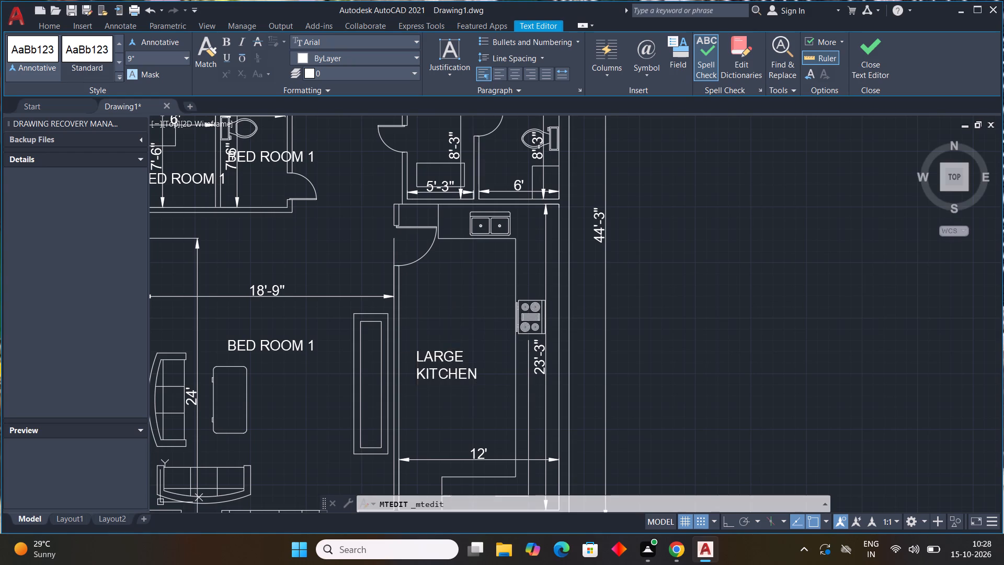
Replace the label text in the 18'-9" wide room with the sofas with LIVING ROOM.
{"action": "middle_click_drag", "start_coordinate": [424, 352], "coordinate": [606, 360]}
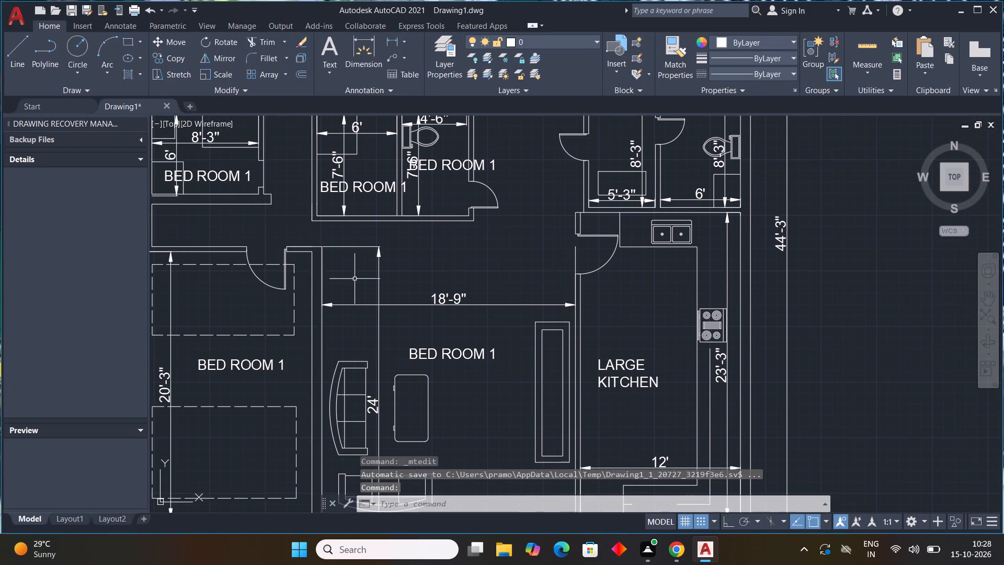
{"action": "scroll", "coordinate": [428, 345], "scroll_direction": "down", "scroll_amount": 2}
{"action": "double_click", "coordinate": [439, 349]}
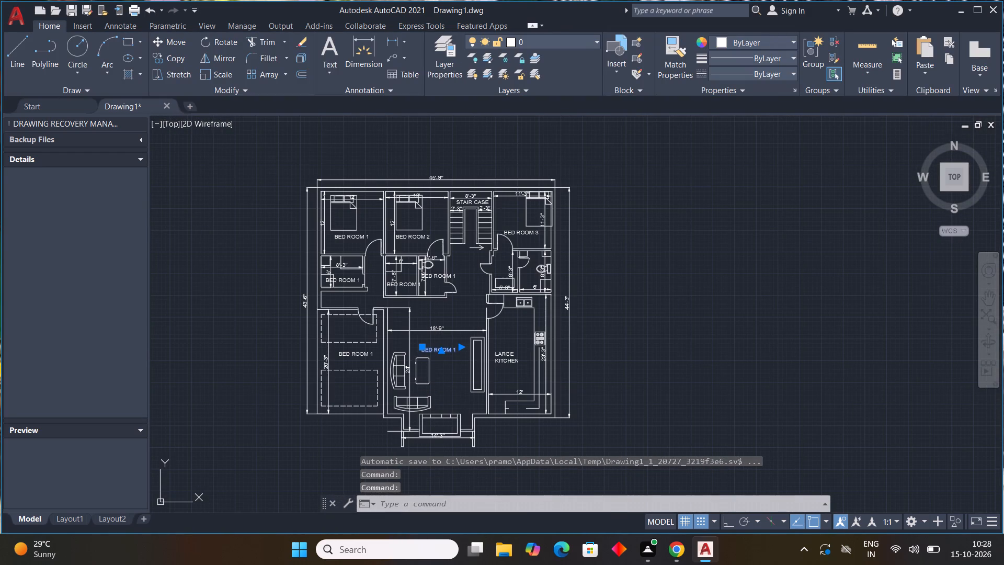
{"action": "scroll", "coordinate": [465, 354], "scroll_direction": "up", "scroll_amount": 4}
{"action": "left_click", "coordinate": [452, 346]}
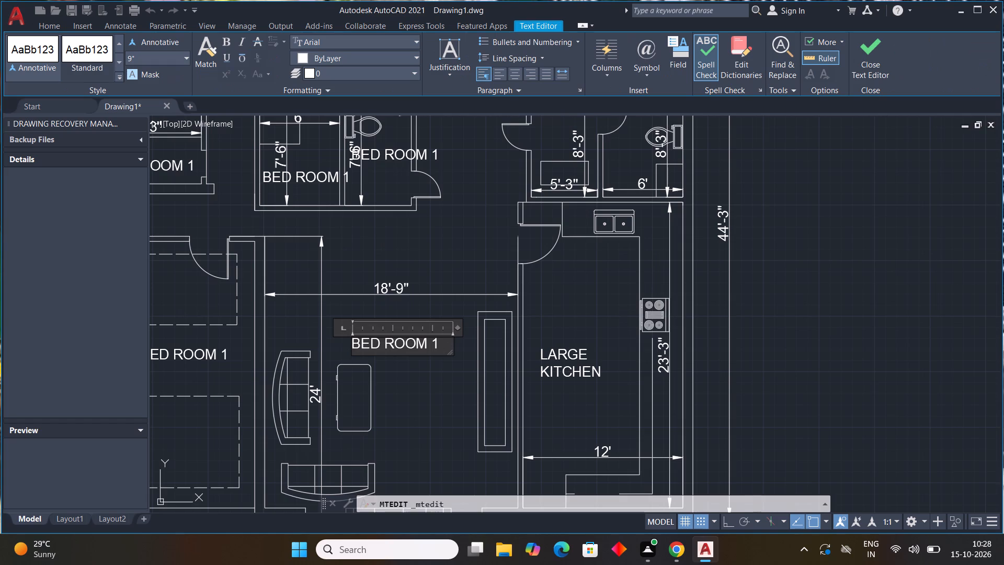
{"action": "left_click", "coordinate": [437, 346]}
{"action": "key", "text": "BackSpace"}
{"action": "key", "text": "BackSpace"}
{"action": "key", "text": "BackSpace"}
{"action": "key", "text": "BackSpace"}
{"action": "key", "text": "BackSpace"}
{"action": "key", "text": "BackSpace"}
{"action": "key", "text": "BackSpace"}
{"action": "key", "text": "BackSpace"}
{"action": "key", "text": "BackSpace"}
{"action": "key", "text": "BackSpace"}
{"action": "key", "text": "BackSpace"}
{"action": "key", "text": "BackSpace"}
{"action": "key", "text": "BackSpace"}
{"action": "key", "text": "BackSpace"}
{"action": "key", "text": "BackSpace"}
{"action": "key", "text": "BackSpace"}
{"action": "key", "text": "BackSpace"}
{"action": "key", "text": "BackSpace"}
{"action": "key", "text": "BackSpace"}
{"action": "key", "text": "BackSpace"}
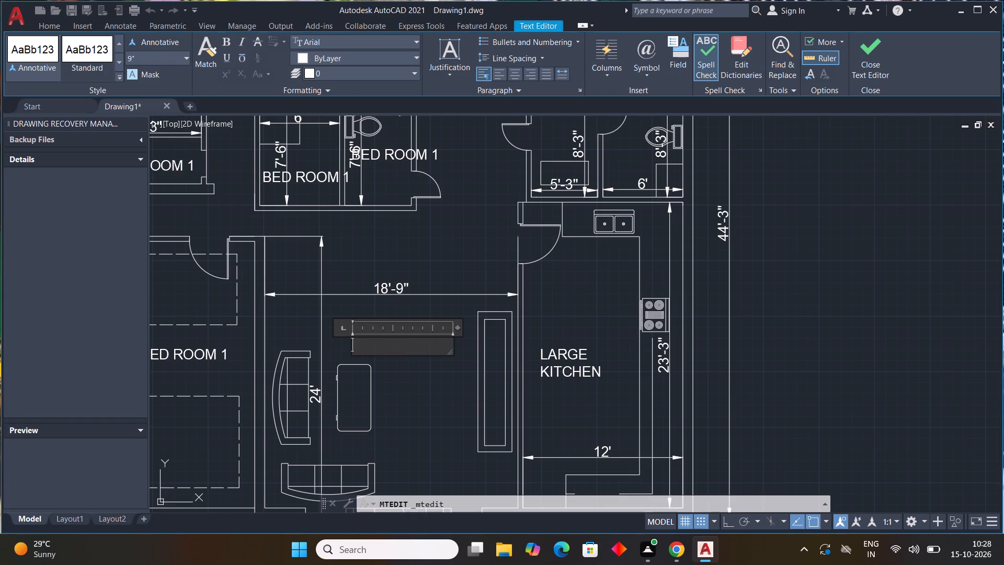
{"action": "type", "text": "LIVING"}
{"action": "key", "text": "space"}
{"action": "type", "text": "ROOM"}
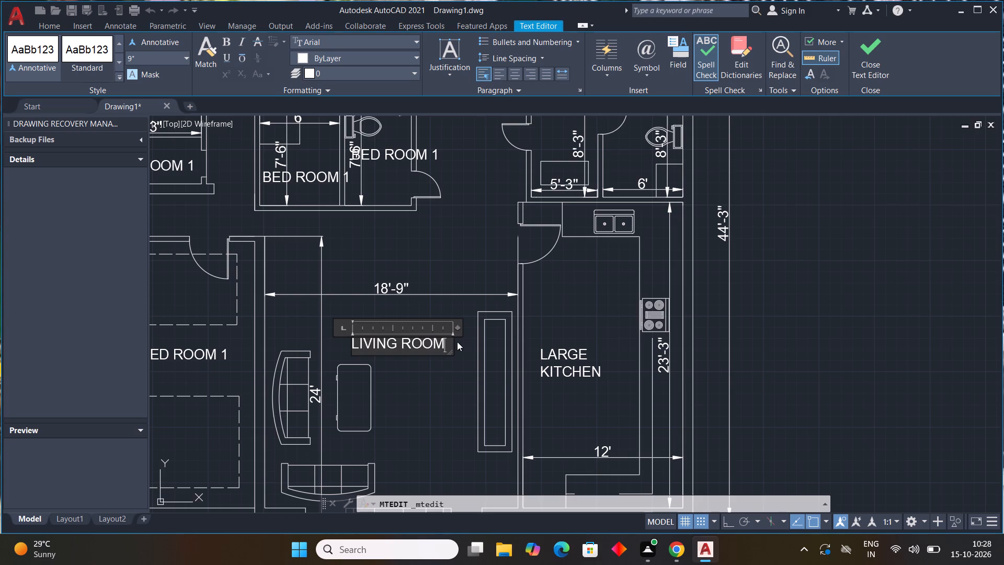
{"action": "left_click", "coordinate": [440, 262]}
Replace the label text in the 20'-3" long room with the dashed rectangles with PARKING SPACE on two lines.
{"action": "scroll", "coordinate": [433, 265], "scroll_direction": "down", "scroll_amount": 4}
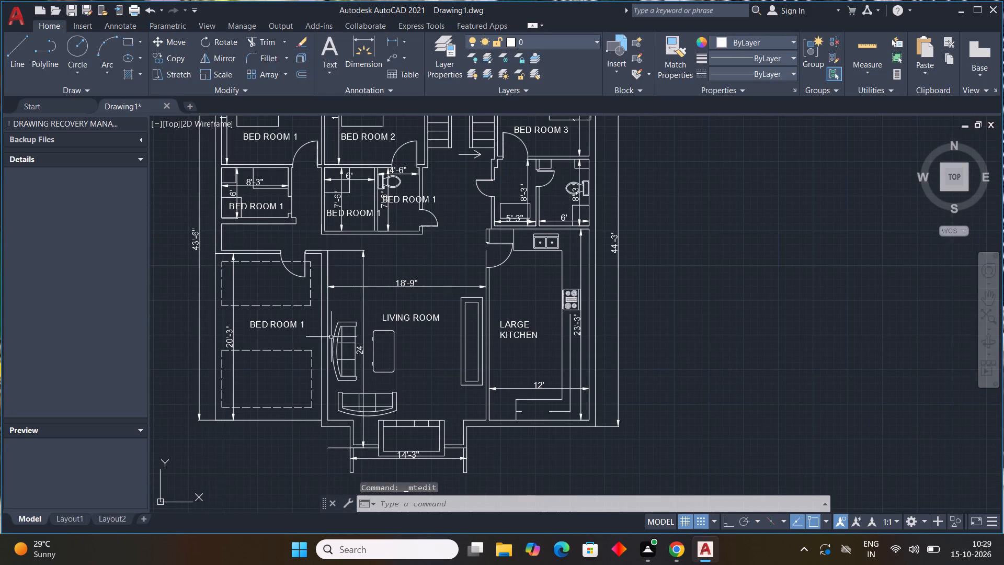
{"action": "middle_click_drag", "start_coordinate": [328, 339], "coordinate": [403, 298]}
{"action": "left_click", "coordinate": [357, 282]}
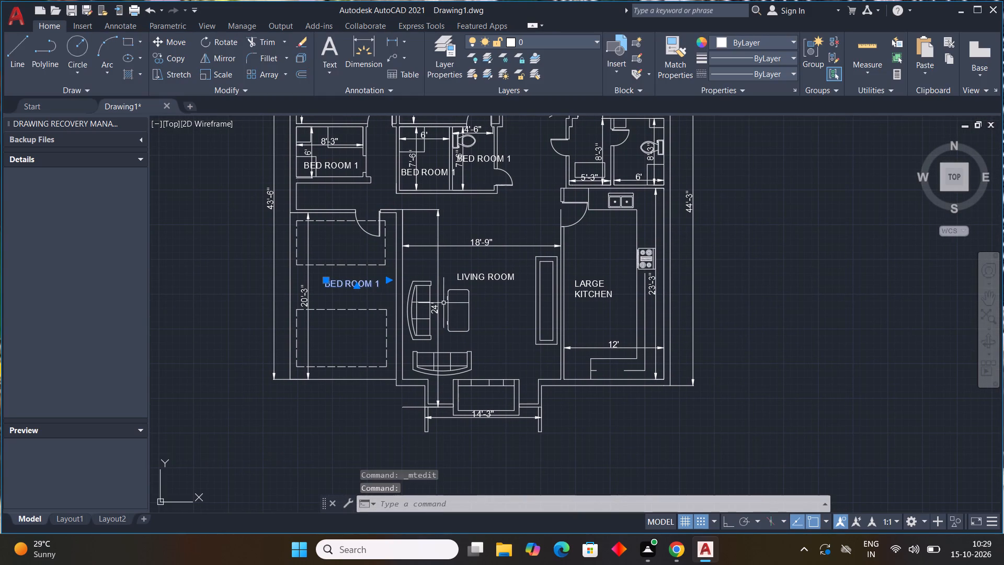
{"action": "scroll", "coordinate": [388, 284], "scroll_direction": "up", "scroll_amount": 2}
{"action": "key", "text": "Escape"}
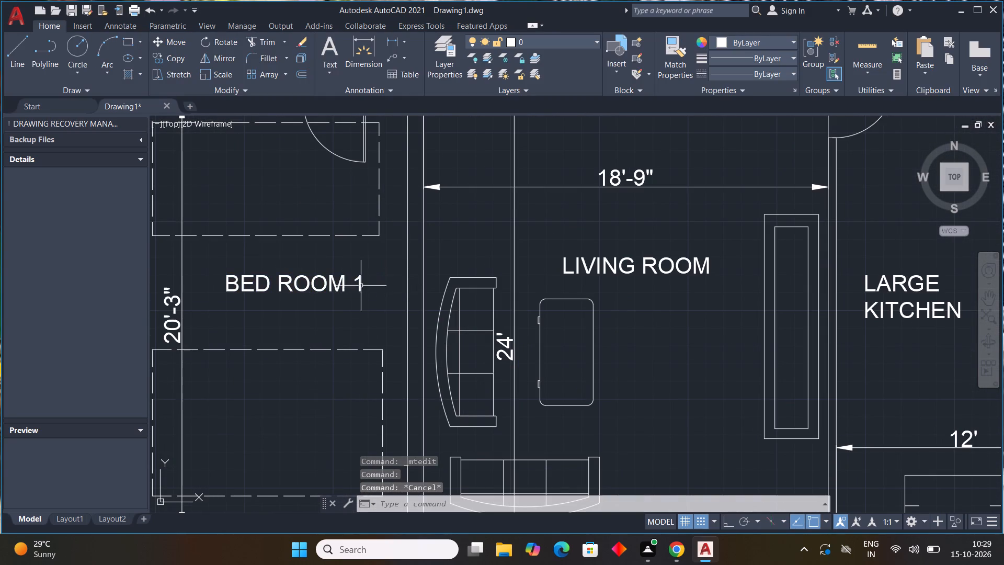
{"action": "double_click", "coordinate": [358, 286]}
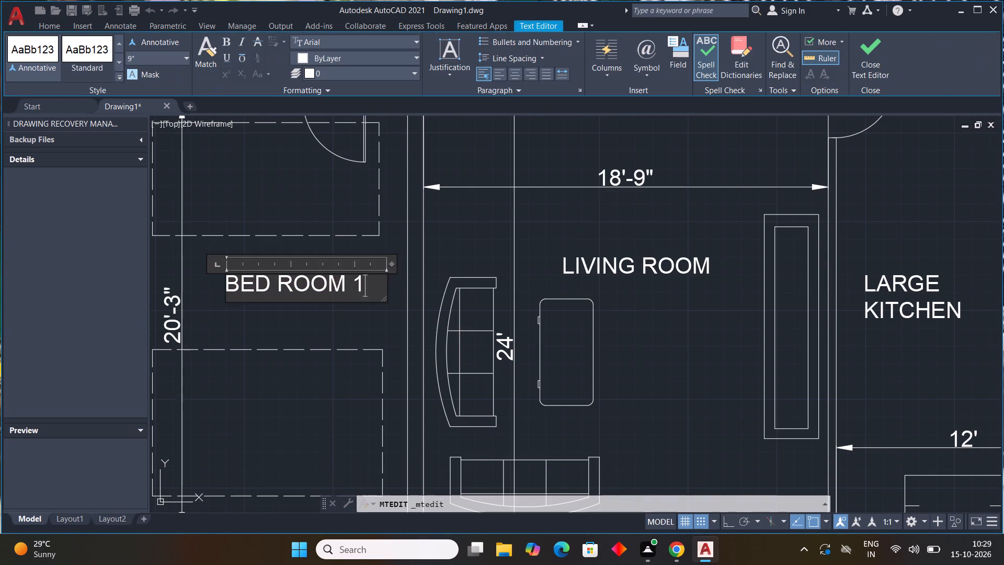
{"action": "left_click", "coordinate": [370, 289]}
{"action": "key", "text": "BackSpace"}
{"action": "key", "text": "BackSpace"}
{"action": "key", "text": "BackSpace"}
{"action": "key", "text": "BackSpace"}
{"action": "key", "text": "BackSpace"}
{"action": "key", "text": "BackSpace"}
{"action": "key", "text": "BackSpace"}
{"action": "key", "text": "BackSpace"}
{"action": "key", "text": "BackSpace"}
{"action": "key", "text": "BackSpace"}
{"action": "key", "text": "BackSpace"}
{"action": "key", "text": "BackSpace"}
{"action": "key", "text": "BackSpace"}
{"action": "key", "text": "BackSpace"}
{"action": "key", "text": "BackSpace"}
{"action": "key", "text": "BackSpace"}
{"action": "key", "text": "BackSpace"}
{"action": "key", "text": "BackSpace"}
{"action": "key", "text": "BackSpace"}
{"action": "key", "text": "BackSpace"}
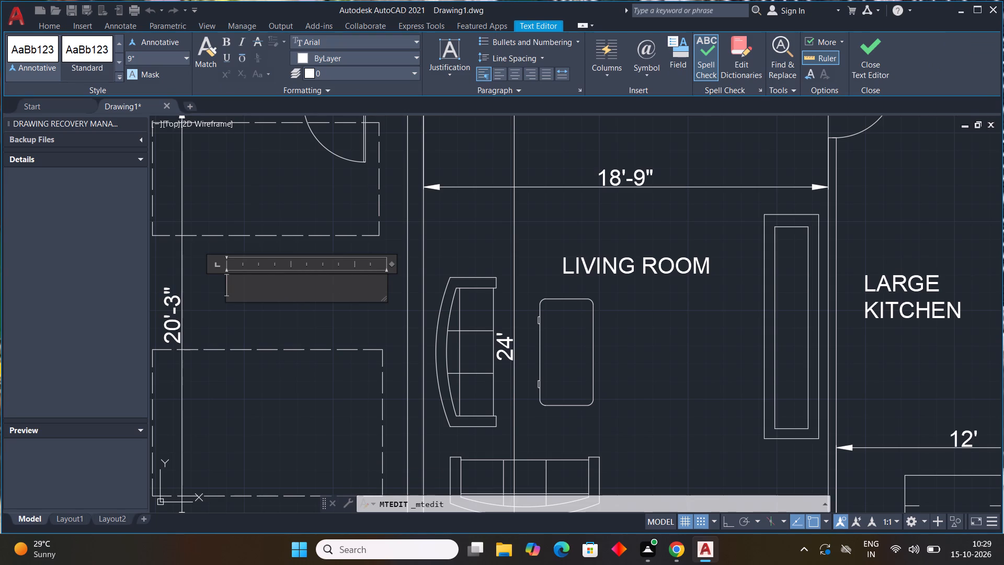
{"action": "type", "text": "PARKING"}
{"action": "key", "text": "space"}
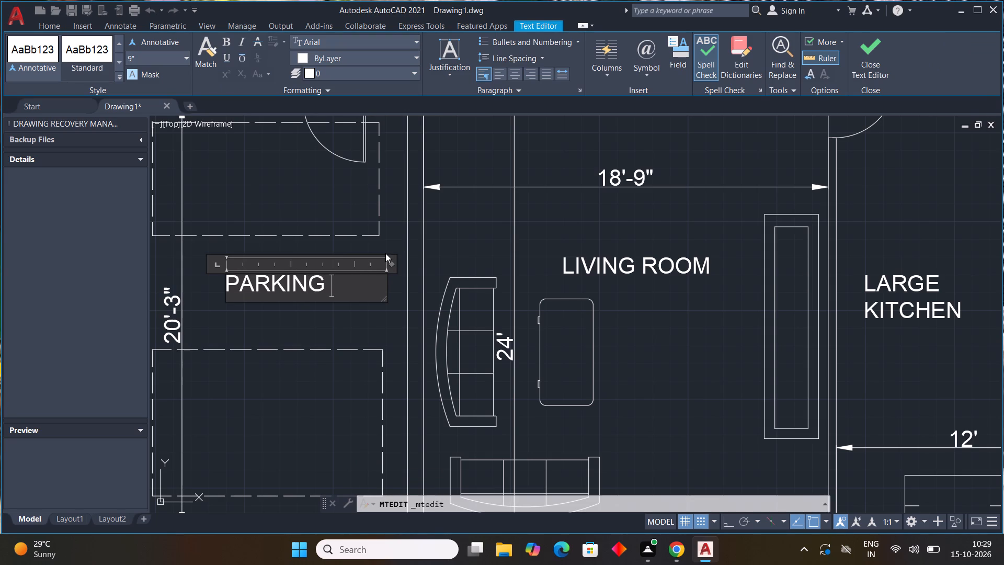
{"action": "key", "text": "Return"}
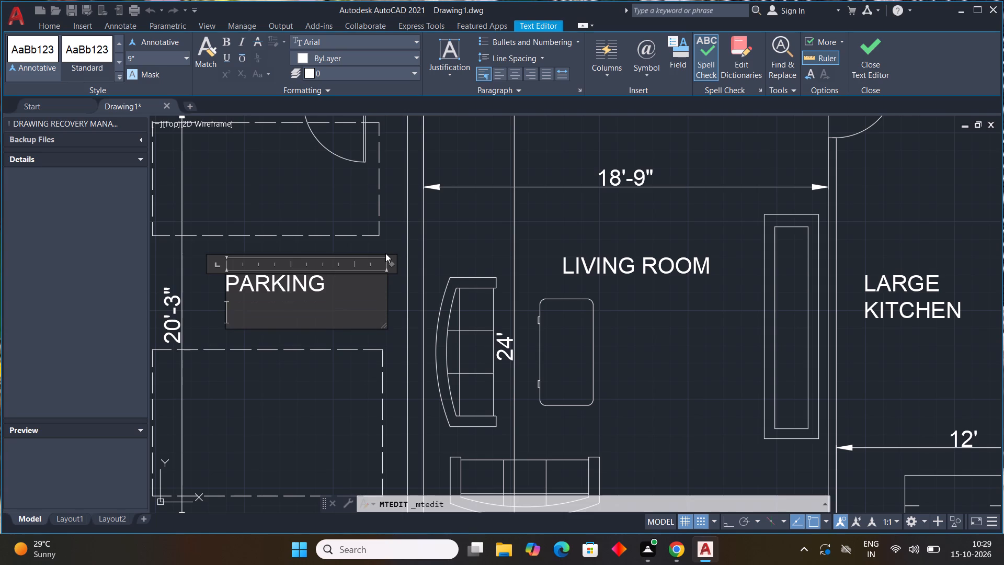
{"action": "type", "text": "SPACE"}
{"action": "left_click", "coordinate": [303, 167]}
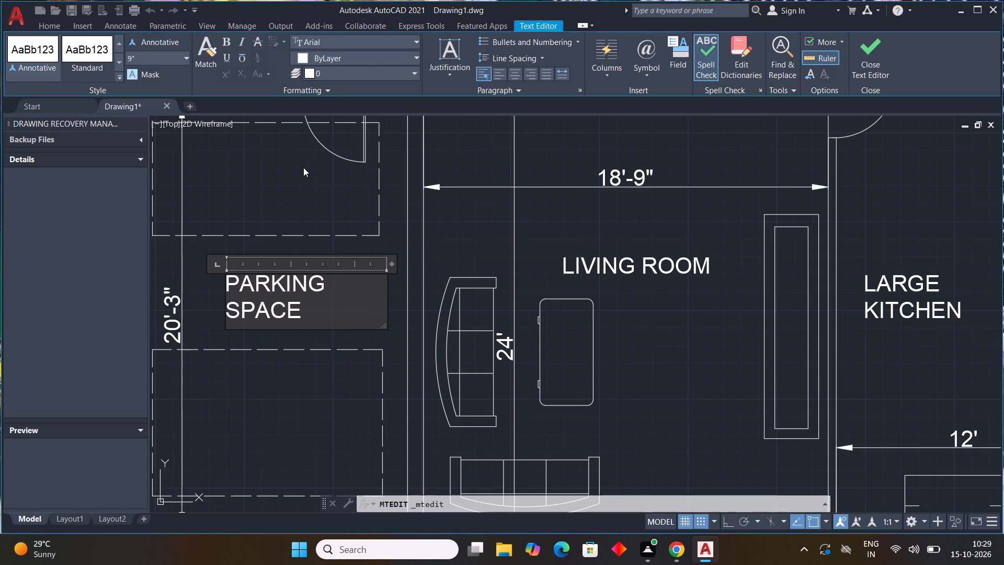
Replace the label text in the 8'-3" by 6' room south of BED ROOM 1 with BATH 1.
{"action": "scroll", "coordinate": [366, 175], "scroll_direction": "down", "scroll_amount": 5}
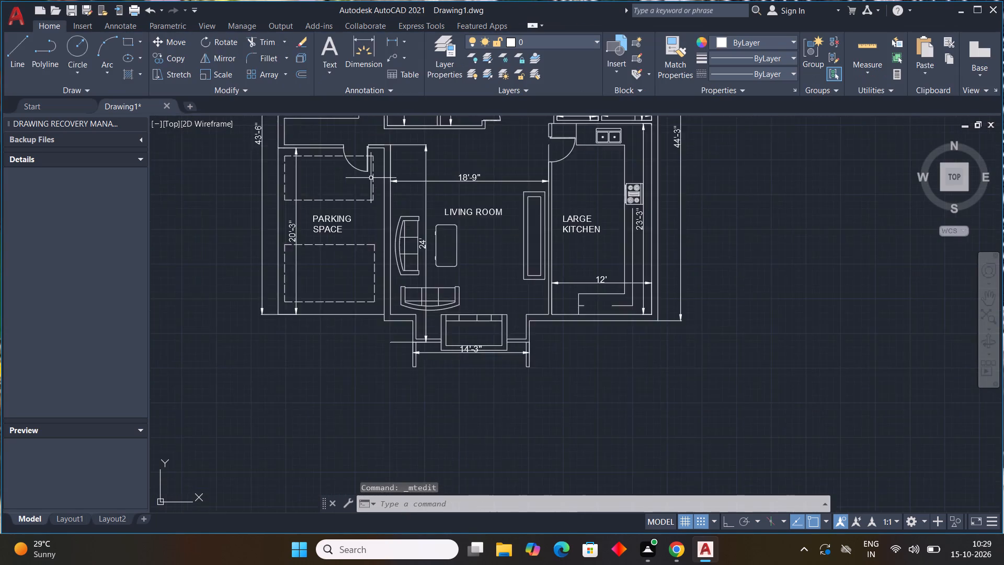
{"action": "scroll", "coordinate": [371, 178], "scroll_direction": "down", "scroll_amount": 1}
{"action": "middle_click_drag", "start_coordinate": [374, 185], "coordinate": [414, 277]}
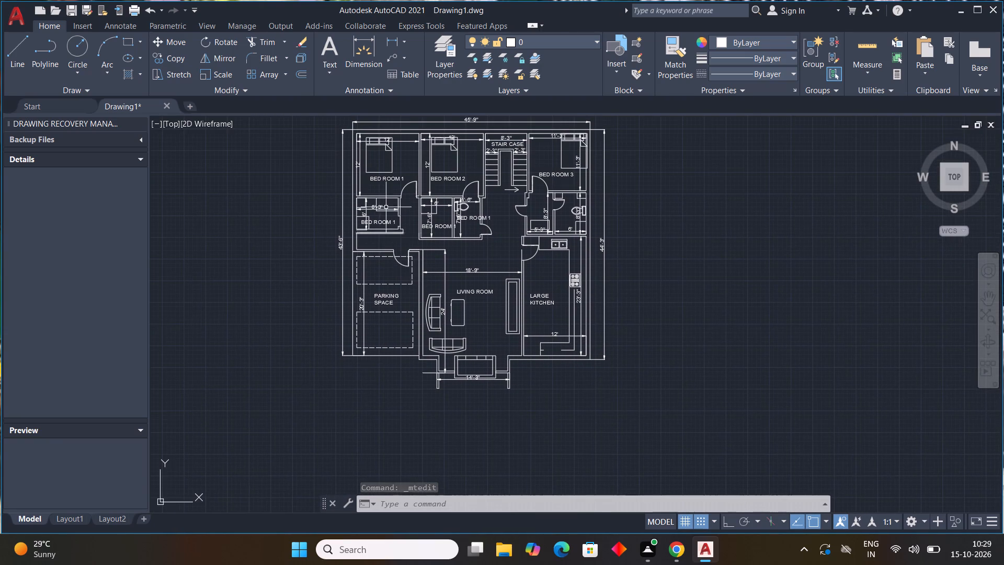
{"action": "scroll", "coordinate": [386, 207], "scroll_direction": "up", "scroll_amount": 4}
{"action": "left_click", "coordinate": [340, 290]}
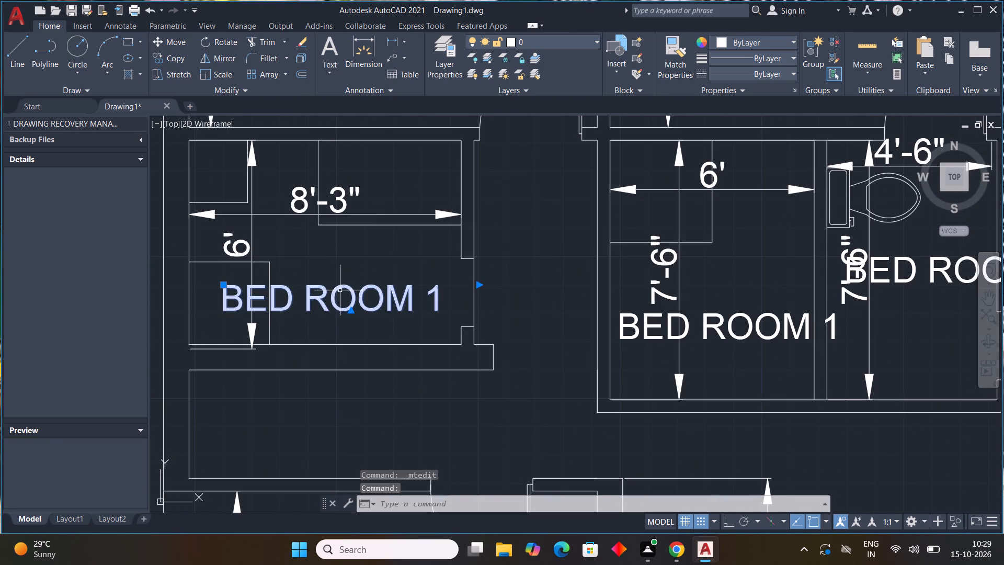
{"action": "left_click", "coordinate": [340, 291]}
{"action": "left_click", "coordinate": [448, 295]}
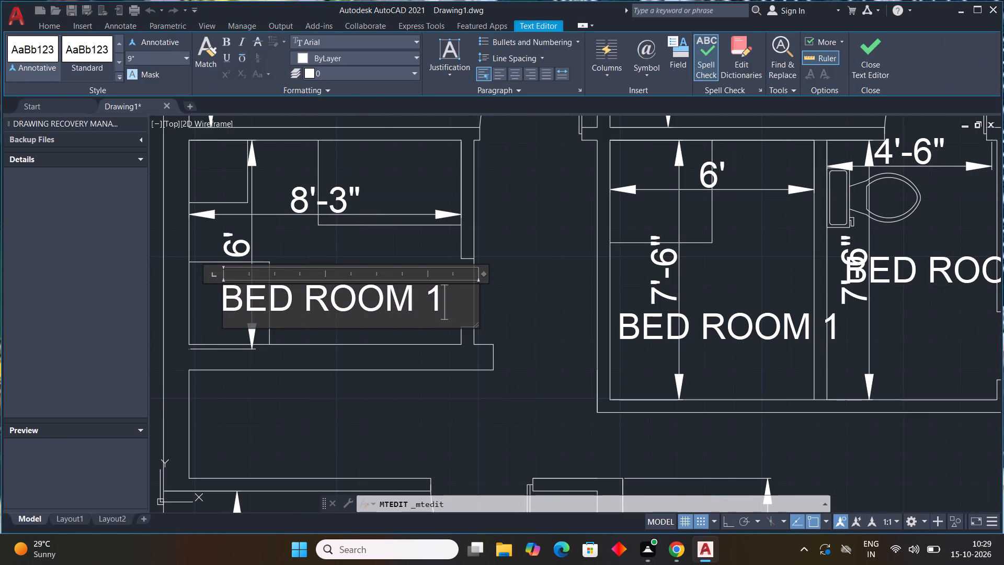
{"action": "key", "text": "BackSpace"}
{"action": "key", "text": "BackSpace"}
{"action": "key", "text": "BackSpace"}
{"action": "key", "text": "BackSpace"}
{"action": "key", "text": "BackSpace"}
{"action": "key", "text": "BackSpace"}
{"action": "key", "text": "BackSpace"}
{"action": "key", "text": "BackSpace"}
{"action": "key", "text": "BackSpace"}
{"action": "key", "text": "BackSpace"}
{"action": "key", "text": "BackSpace"}
{"action": "key", "text": "BackSpace"}
{"action": "key", "text": "BackSpace"}
{"action": "key", "text": "BackSpace"}
{"action": "key", "text": "BackSpace"}
{"action": "key", "text": "BackSpace"}
{"action": "key", "text": "BackSpace"}
{"action": "key", "text": "BackSpace"}
{"action": "key", "text": "BackSpace"}
{"action": "key", "text": "BackSpace"}
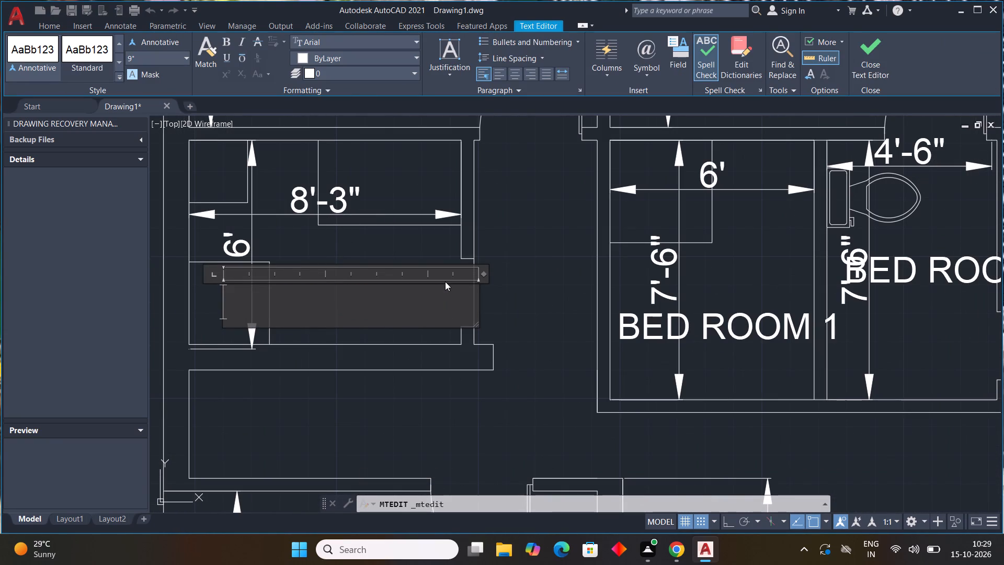
{"action": "type", "text": "BATH"}
{"action": "key", "text": "space"}
{"action": "key", "text": "1"}
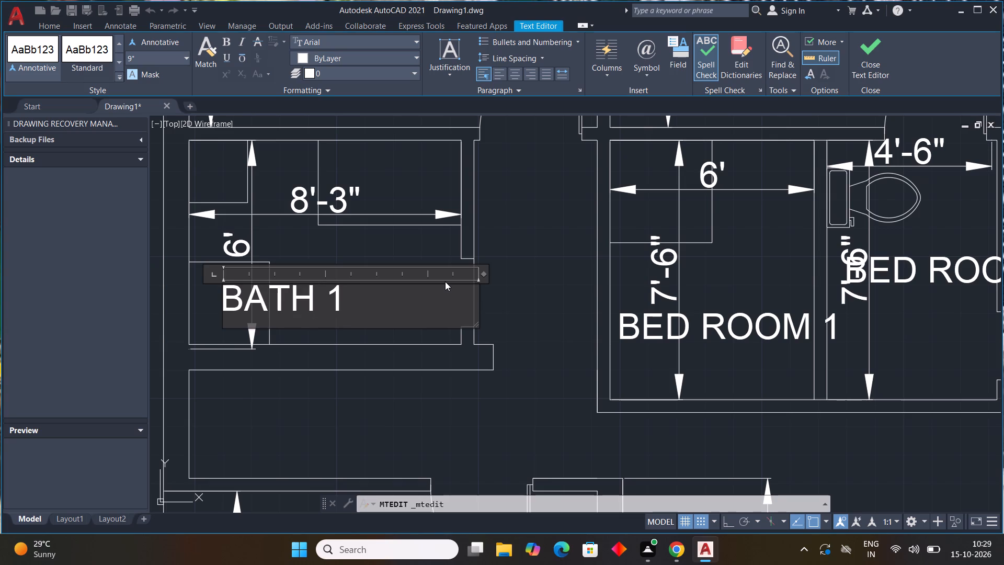
{"action": "left_click", "coordinate": [520, 247]}
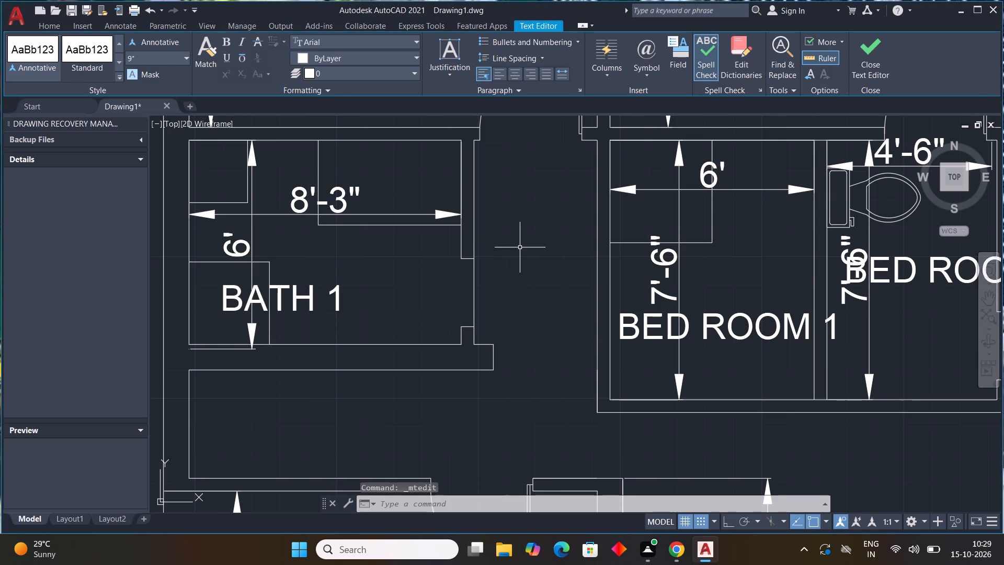
Replace the label text in the 6' by 7'-6" room south of BED ROOM 2 with SHOWER.
{"action": "scroll", "coordinate": [520, 247], "scroll_direction": "down", "scroll_amount": 4}
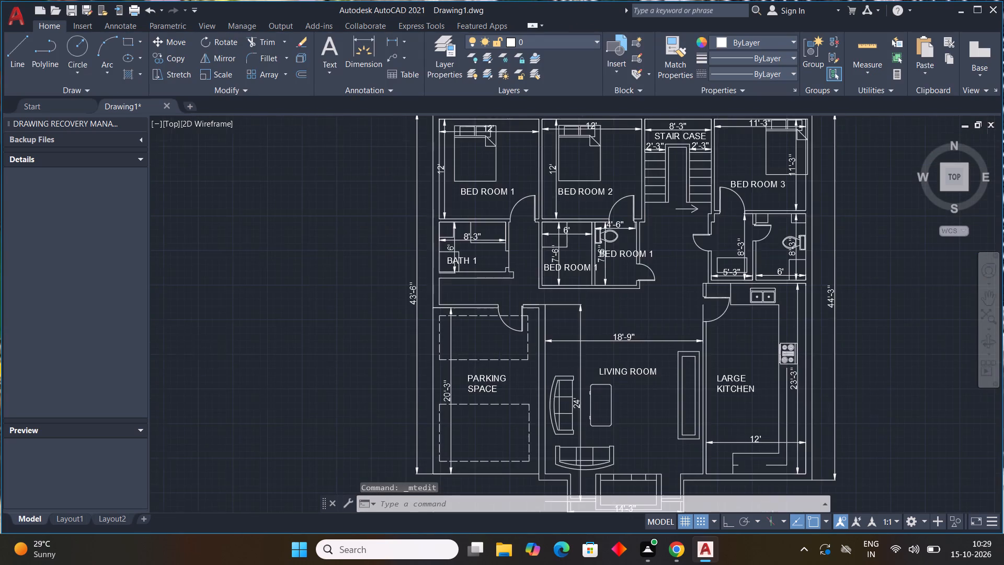
{"action": "scroll", "coordinate": [539, 256], "scroll_direction": "up", "scroll_amount": 2}
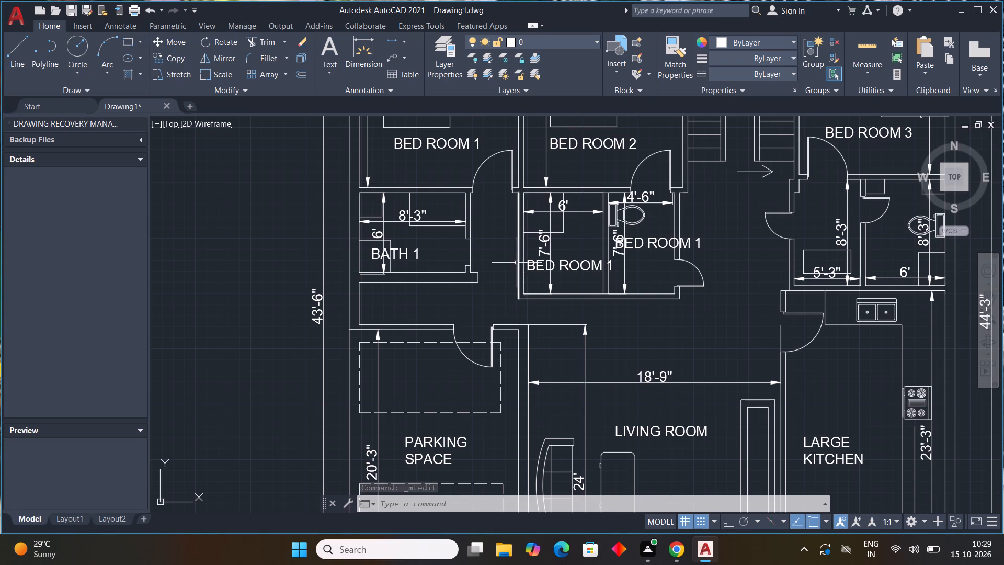
{"action": "middle_click_drag", "start_coordinate": [515, 264], "coordinate": [359, 278]}
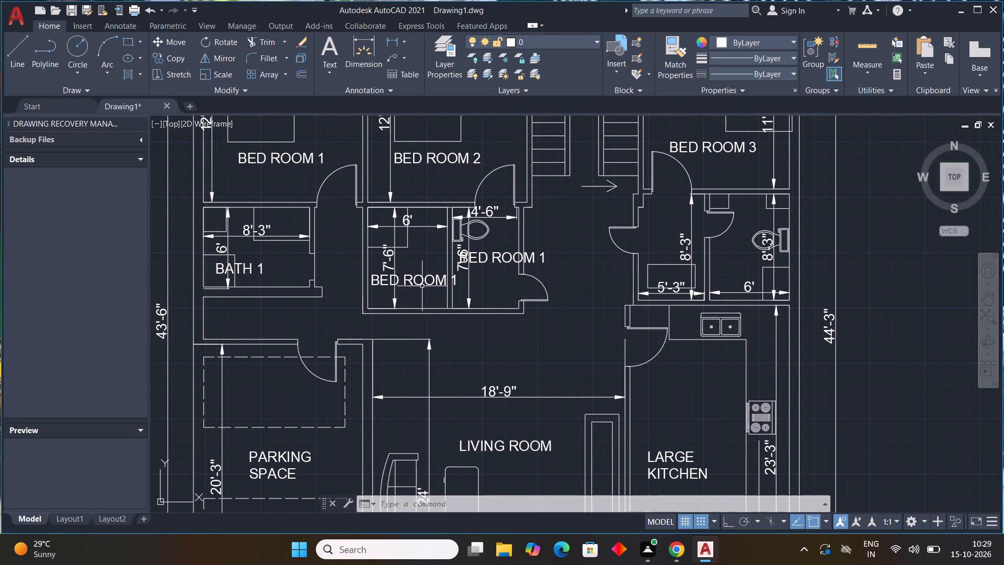
{"action": "double_click", "coordinate": [421, 284]}
{"action": "left_click", "coordinate": [457, 281]}
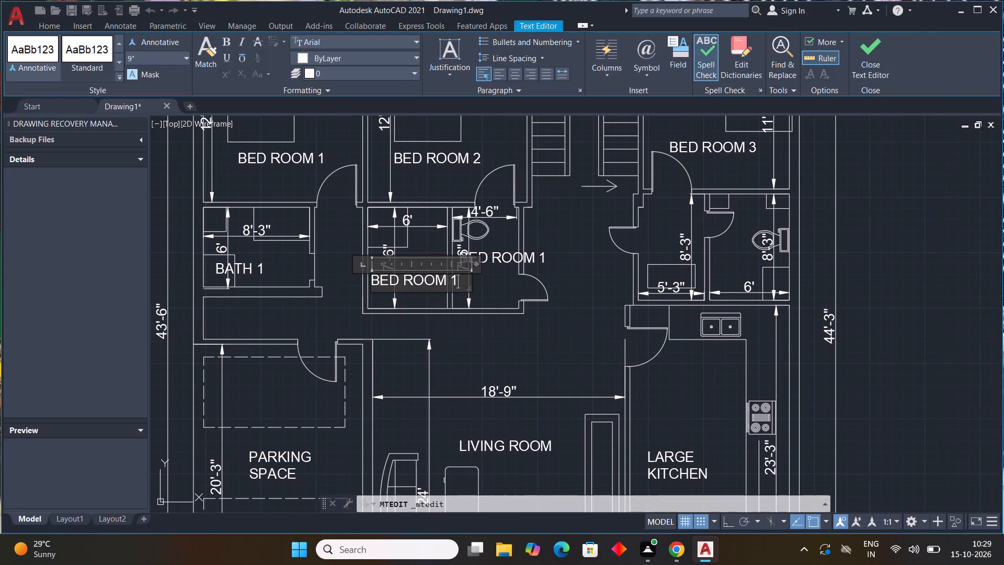
{"action": "key", "text": "BackSpace"}
{"action": "key", "text": "BackSpace"}
{"action": "key", "text": "BackSpace"}
{"action": "key", "text": "BackSpace"}
{"action": "key", "text": "BackSpace"}
{"action": "key", "text": "BackSpace"}
{"action": "key", "text": "BackSpace"}
{"action": "key", "text": "BackSpace"}
{"action": "key", "text": "BackSpace"}
{"action": "key", "text": "BackSpace"}
{"action": "key", "text": "BackSpace"}
{"action": "key", "text": "BackSpace"}
{"action": "key", "text": "BackSpace"}
{"action": "key", "text": "BackSpace"}
{"action": "key", "text": "BackSpace"}
{"action": "key", "text": "BackSpace"}
{"action": "key", "text": "BackSpace"}
{"action": "key", "text": "BackSpace"}
{"action": "key", "text": "BackSpace"}
{"action": "key", "text": "BackSpace"}
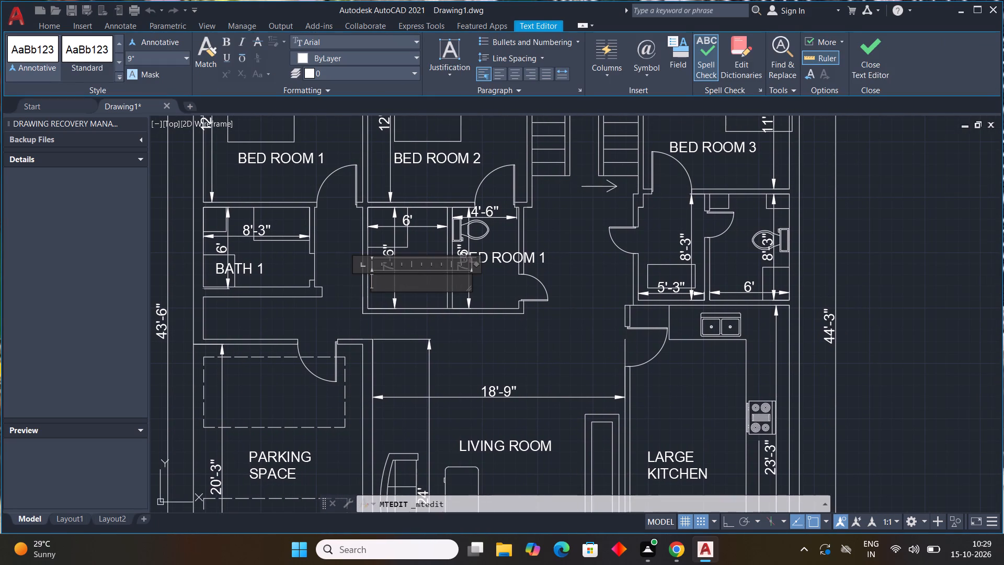
{"action": "type", "text": "SHOWER"}
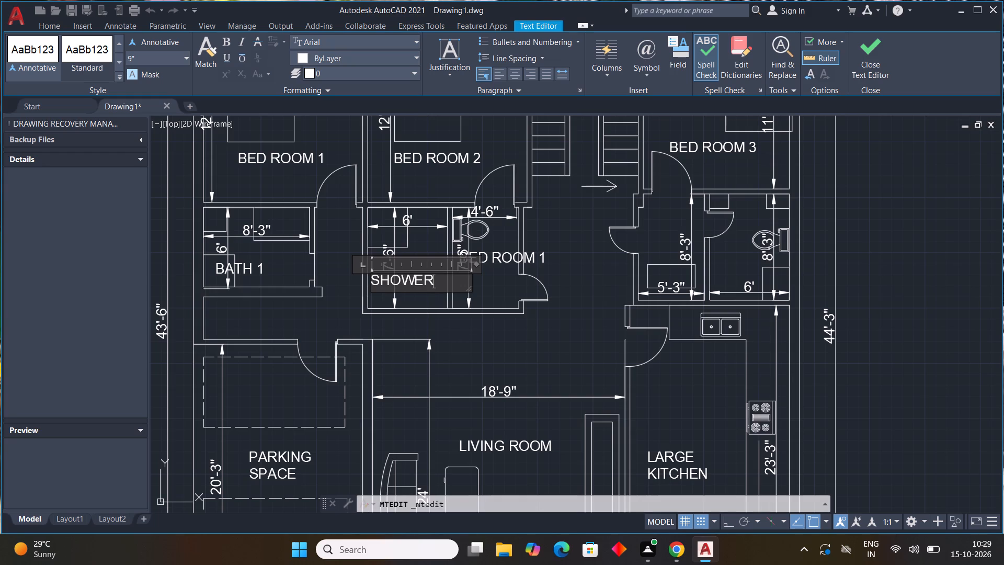
{"action": "left_click", "coordinate": [407, 300]}
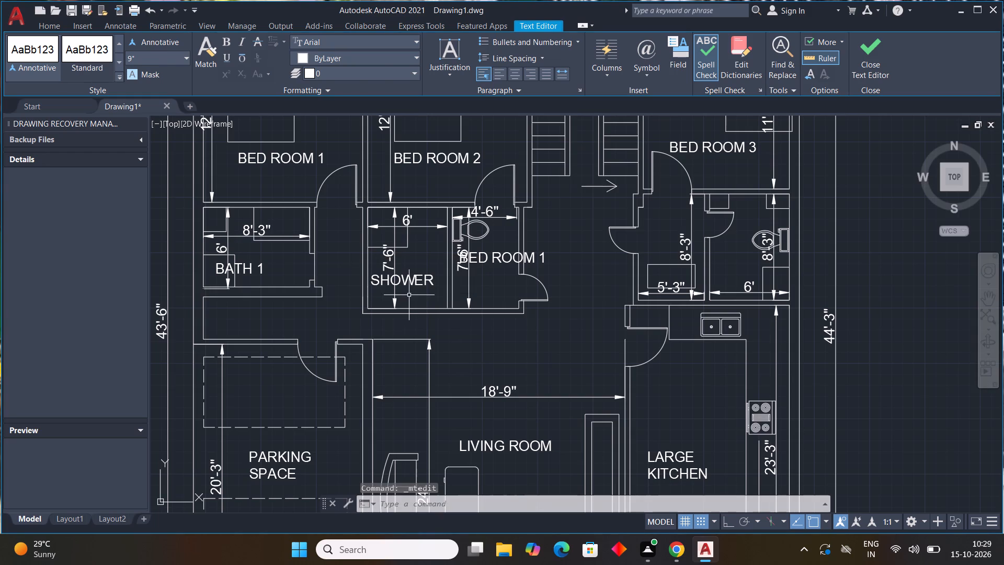
Replace the label text in the 4'-6" wide toilet room beside the shower with BATH 2.
{"action": "scroll", "coordinate": [563, 248], "scroll_direction": "up", "scroll_amount": 3}
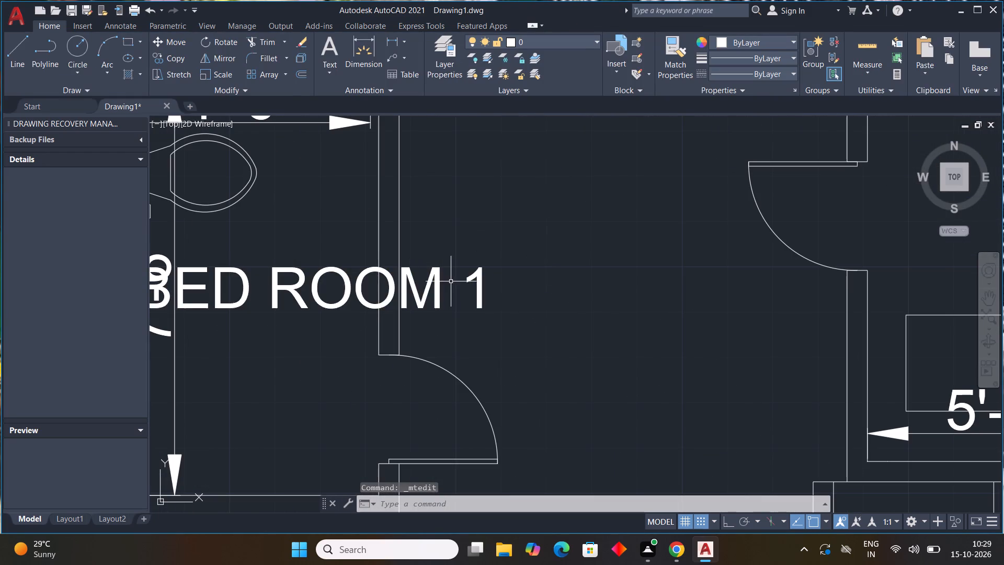
{"action": "double_click", "coordinate": [432, 289]}
{"action": "middle_click_drag", "start_coordinate": [474, 279], "coordinate": [512, 277]}
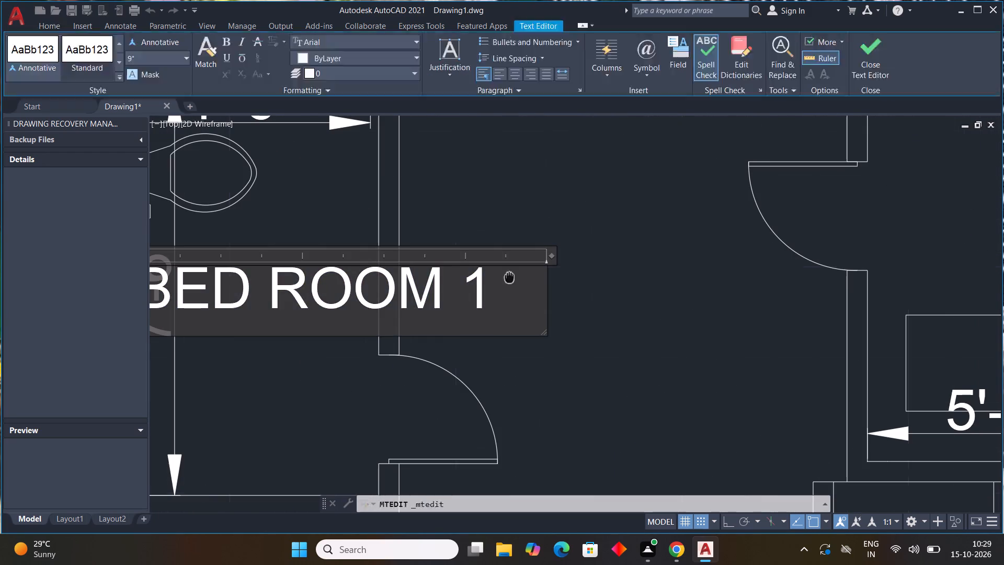
{"action": "middle_click_drag", "start_coordinate": [512, 277], "coordinate": [519, 276]}
{"action": "left_click", "coordinate": [550, 284]}
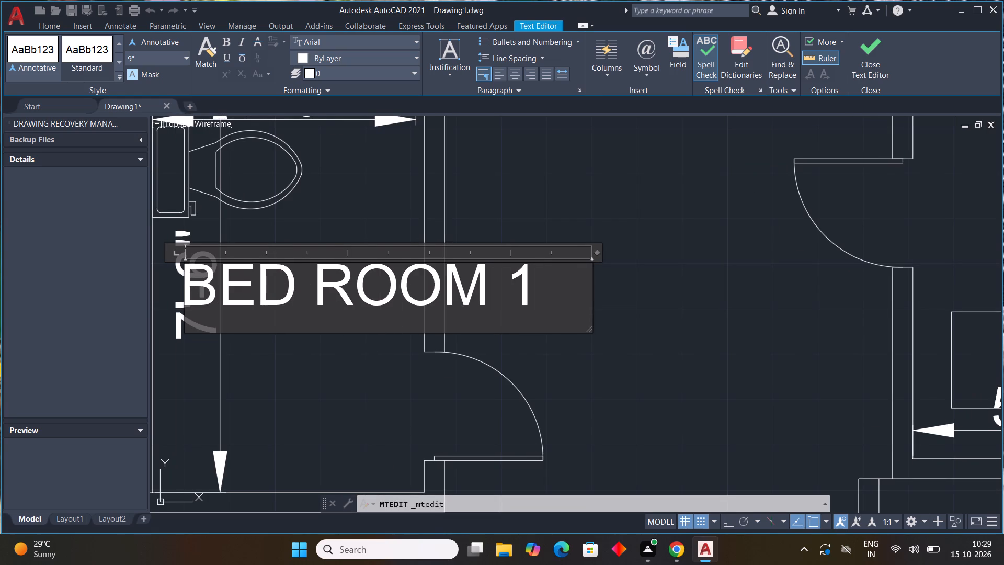
{"action": "key", "text": "BackSpace"}
{"action": "key", "text": "BackSpace"}
{"action": "key", "text": "BackSpace"}
{"action": "key", "text": "BackSpace"}
{"action": "key", "text": "BackSpace"}
{"action": "key", "text": "BackSpace"}
{"action": "key", "text": "BackSpace"}
{"action": "key", "text": "BackSpace"}
{"action": "key", "text": "BackSpace"}
{"action": "key", "text": "BackSpace"}
{"action": "key", "text": "BackSpace"}
{"action": "key", "text": "BackSpace"}
{"action": "key", "text": "BackSpace"}
{"action": "key", "text": "BackSpace"}
{"action": "key", "text": "BackSpace"}
{"action": "key", "text": "BackSpace"}
{"action": "key", "text": "BackSpace"}
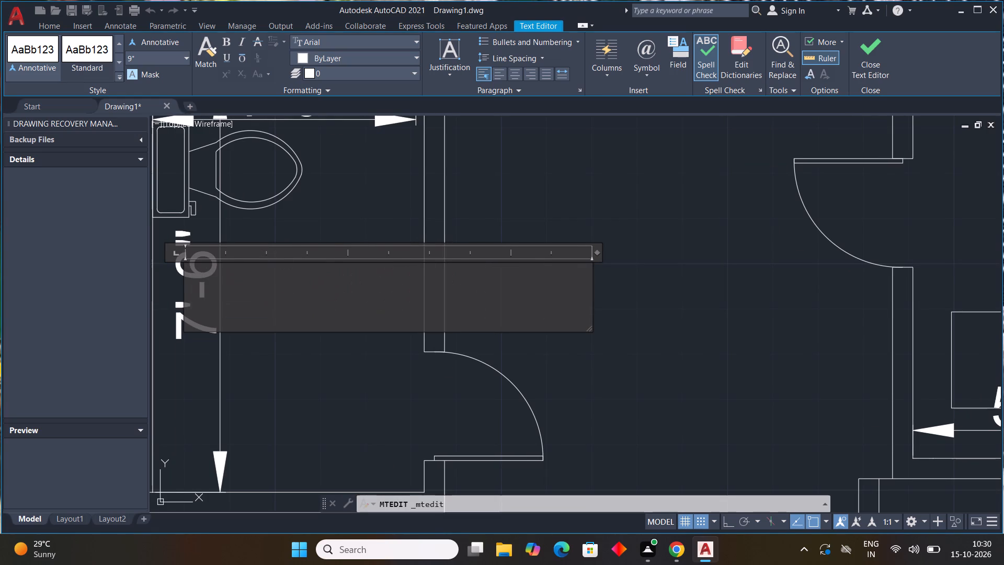
{"action": "scroll", "coordinate": [499, 304], "scroll_direction": "down", "scroll_amount": 2}
{"action": "middle_click_drag", "start_coordinate": [500, 305], "coordinate": [576, 297]}
{"action": "scroll", "coordinate": [463, 297], "scroll_direction": "up", "scroll_amount": 3}
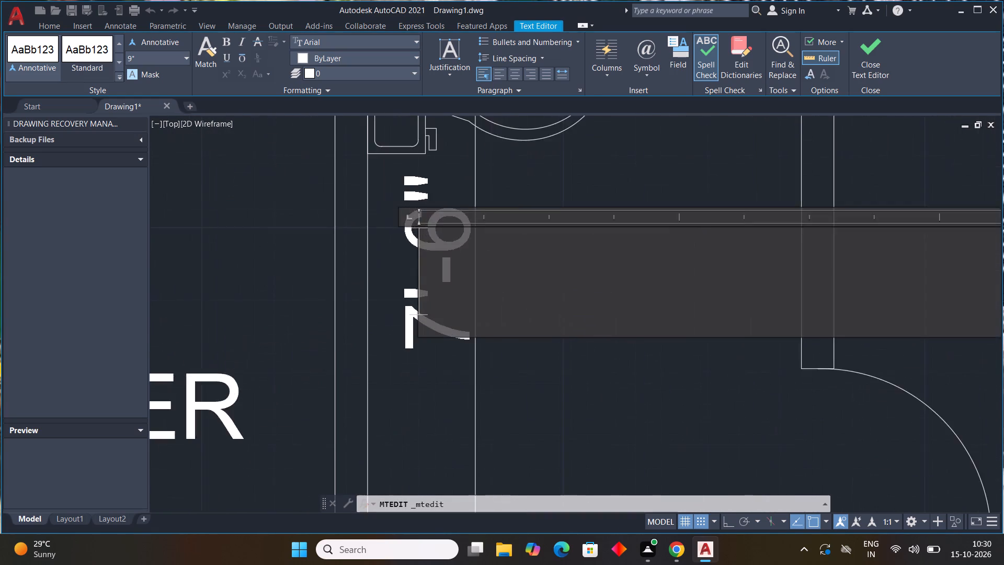
{"action": "scroll", "coordinate": [463, 297], "scroll_direction": "up", "scroll_amount": 1}
{"action": "scroll", "coordinate": [463, 297], "scroll_direction": "down", "scroll_amount": 4}
{"action": "scroll", "coordinate": [463, 297], "scroll_direction": "up", "scroll_amount": 2}
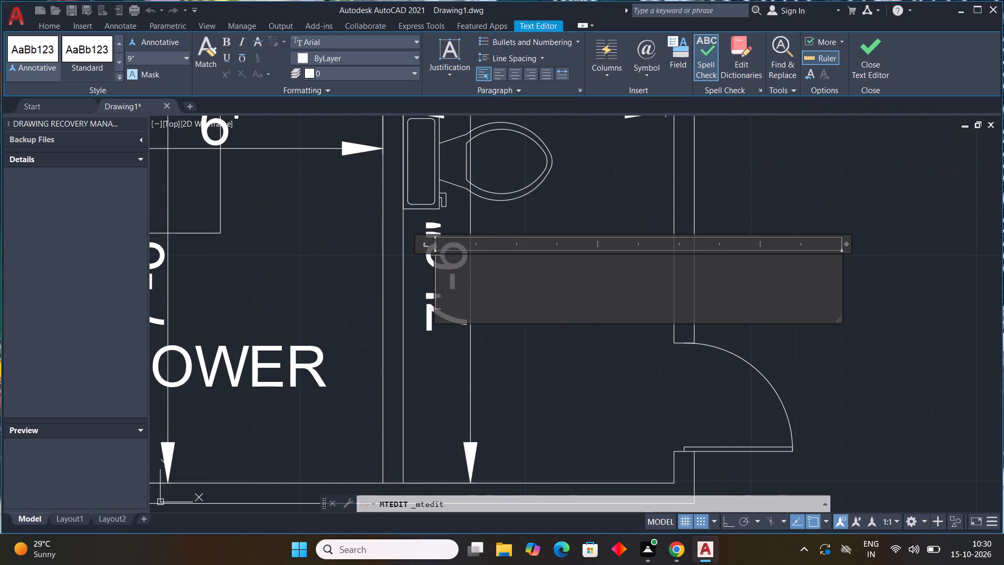
{"action": "scroll", "coordinate": [463, 297], "scroll_direction": "down", "scroll_amount": 2}
{"action": "scroll", "coordinate": [463, 297], "scroll_direction": "up", "scroll_amount": 1}
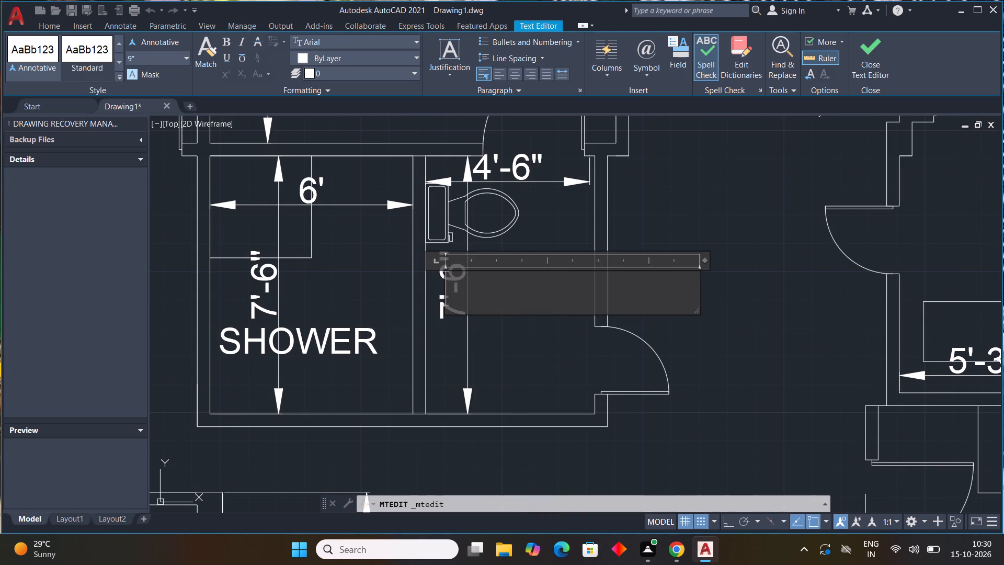
{"action": "type", "text": "BATH"}
{"action": "key", "text": "space"}
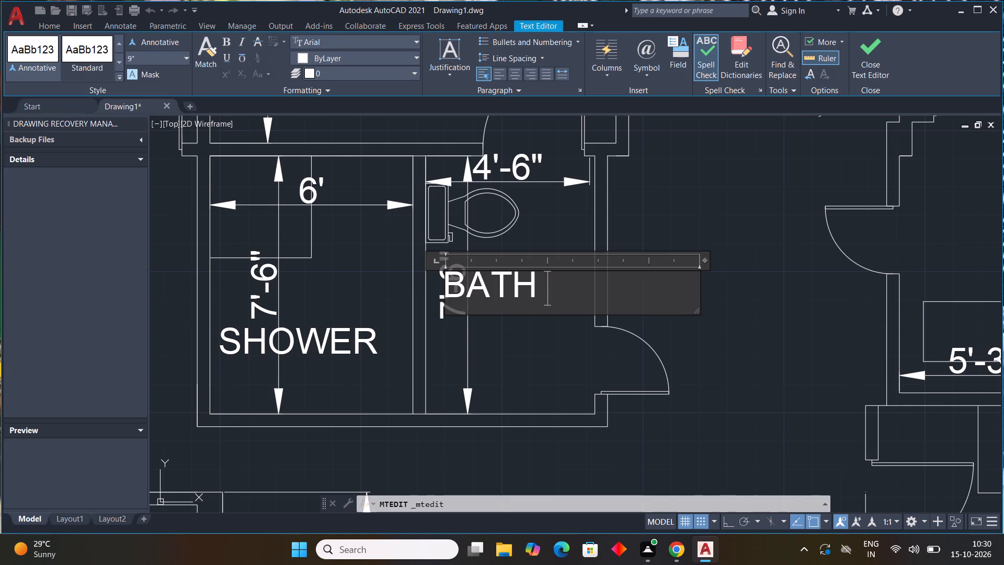
{"action": "key", "text": "2"}
{"action": "left_click", "coordinate": [636, 212]}
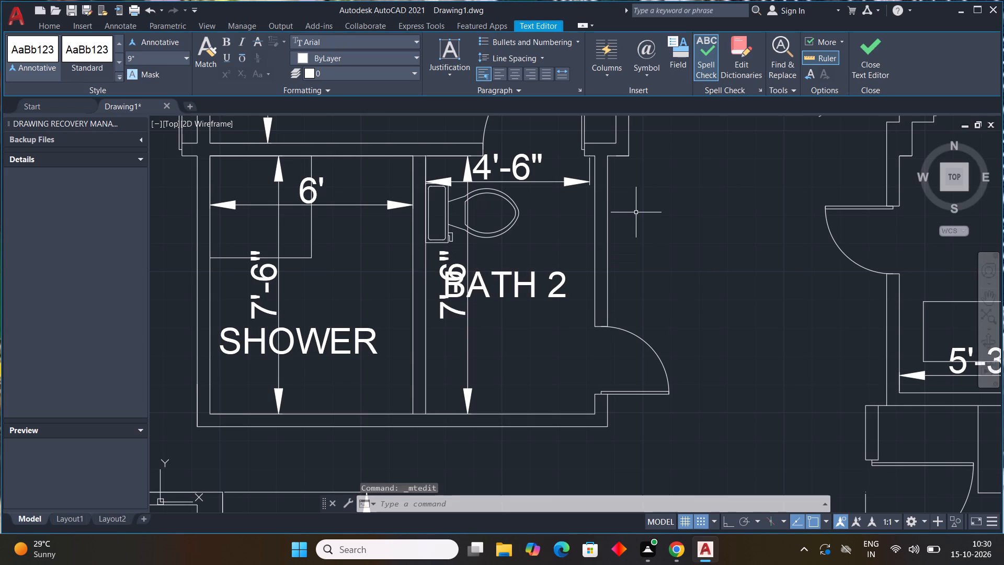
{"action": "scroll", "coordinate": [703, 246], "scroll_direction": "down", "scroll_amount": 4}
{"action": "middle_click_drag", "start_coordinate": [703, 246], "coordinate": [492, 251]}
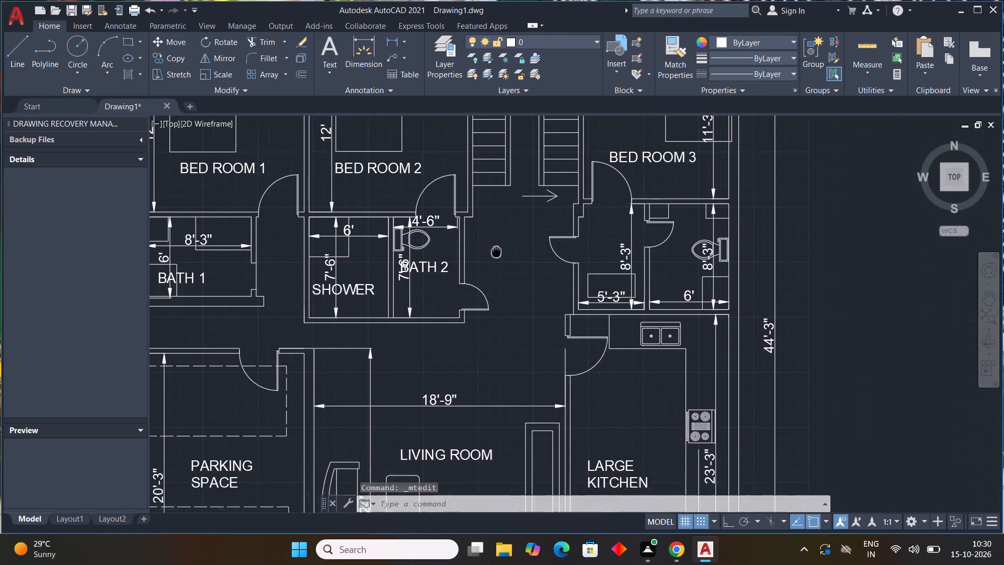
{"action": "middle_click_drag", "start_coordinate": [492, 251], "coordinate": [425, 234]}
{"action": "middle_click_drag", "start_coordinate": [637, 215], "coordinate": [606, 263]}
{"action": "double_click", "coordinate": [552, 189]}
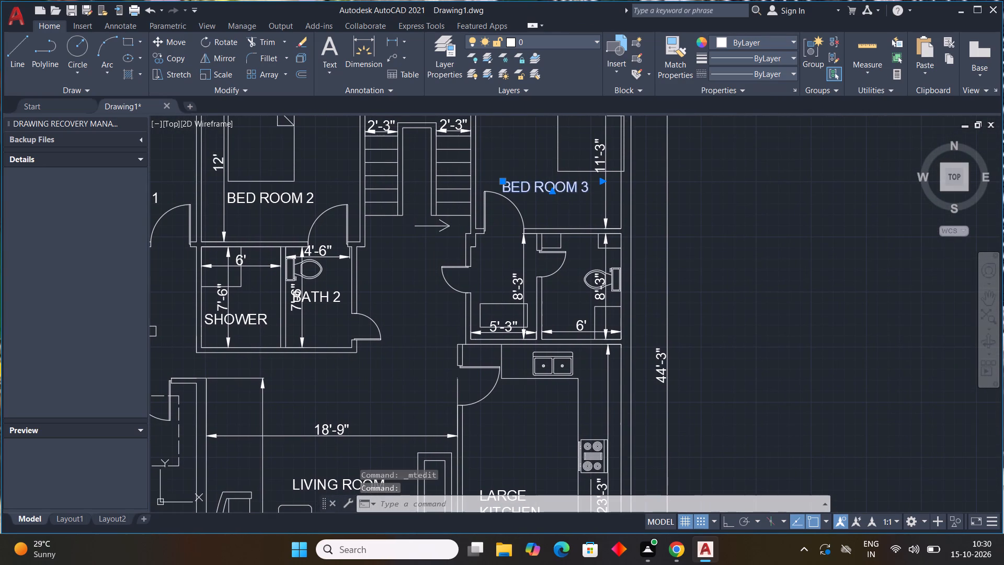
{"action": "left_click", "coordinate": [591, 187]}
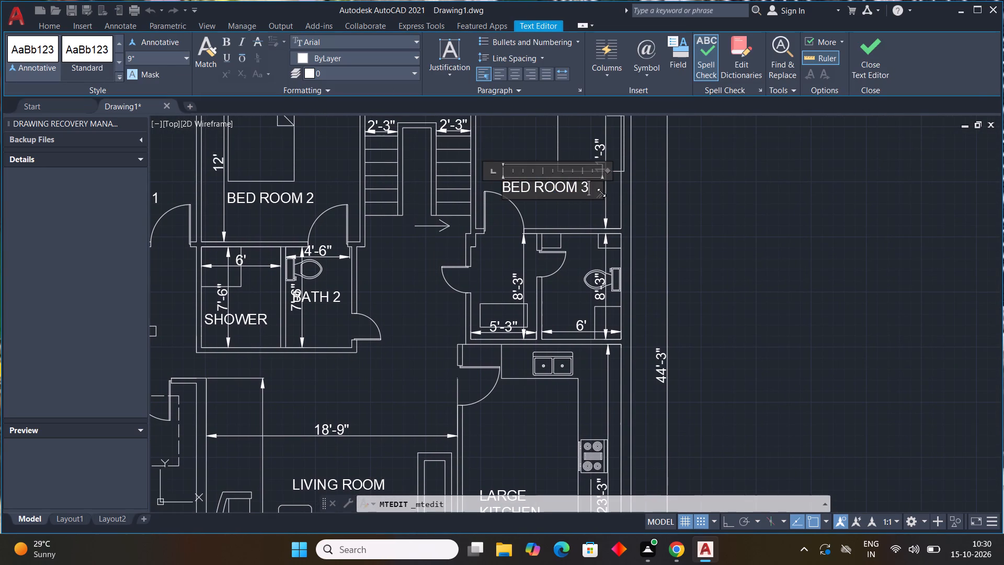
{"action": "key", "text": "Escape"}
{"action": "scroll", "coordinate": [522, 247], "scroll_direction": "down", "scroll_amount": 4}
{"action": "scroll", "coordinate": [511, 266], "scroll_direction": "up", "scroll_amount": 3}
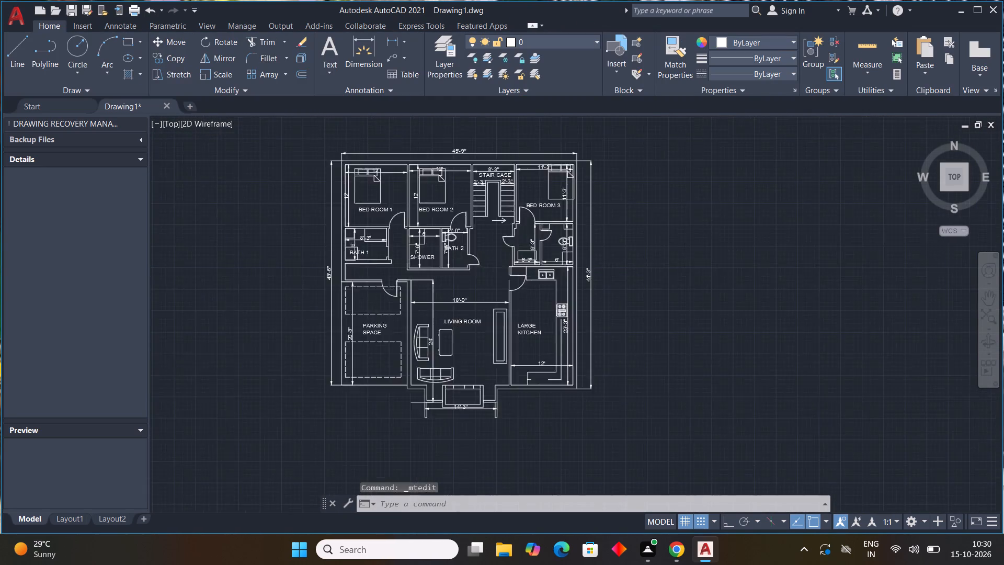
Copy the BATH 2 label into the 6' wide toilet room and the 5'-3" wide room south of BED ROOM 3.
{"action": "scroll", "coordinate": [406, 234], "scroll_direction": "up", "scroll_amount": 1}
{"action": "left_click", "coordinate": [424, 241]}
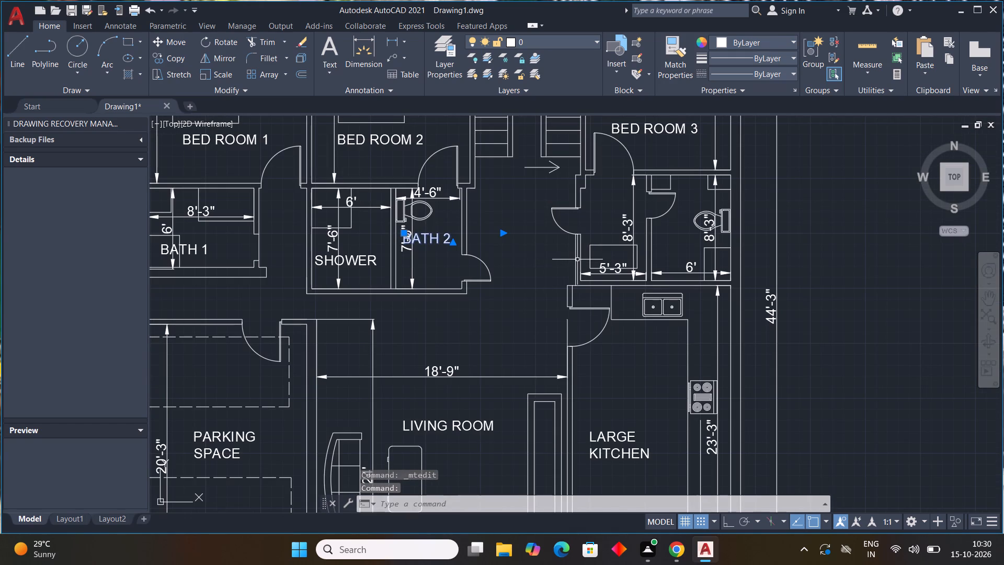
{"action": "type", "text": "CO"}
{"action": "key", "text": "space"}
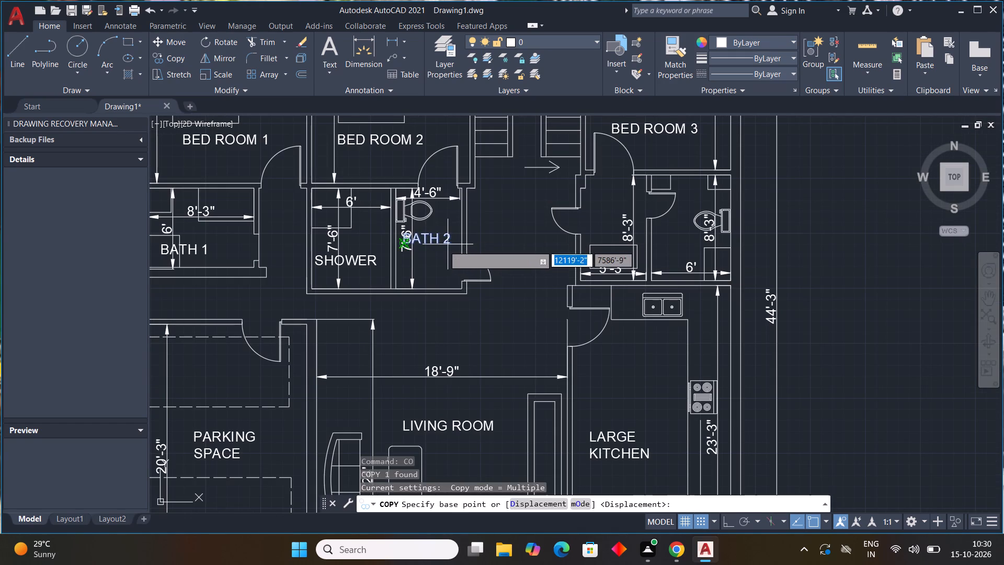
{"action": "left_click", "coordinate": [437, 241]}
{"action": "scroll", "coordinate": [669, 247], "scroll_direction": "up", "scroll_amount": 2}
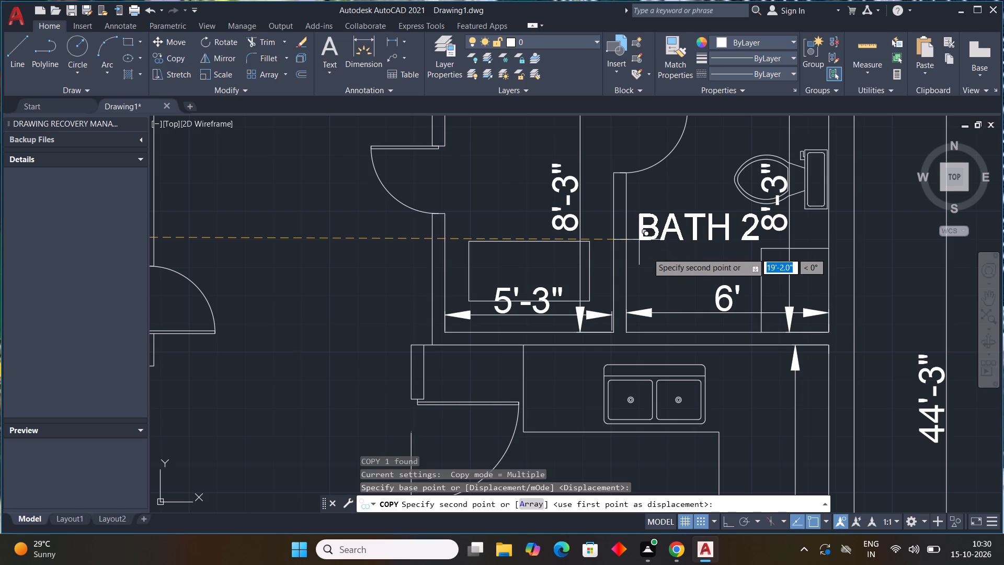
{"action": "left_click", "coordinate": [647, 253]}
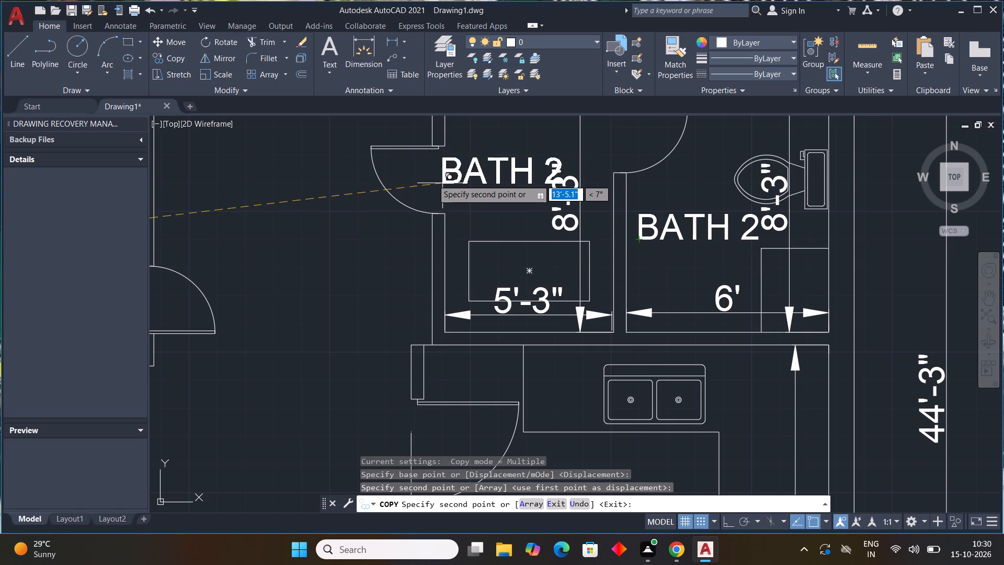
{"action": "left_click", "coordinate": [432, 179]}
{"action": "key", "text": "Escape"}
{"action": "key", "text": "Escape"}
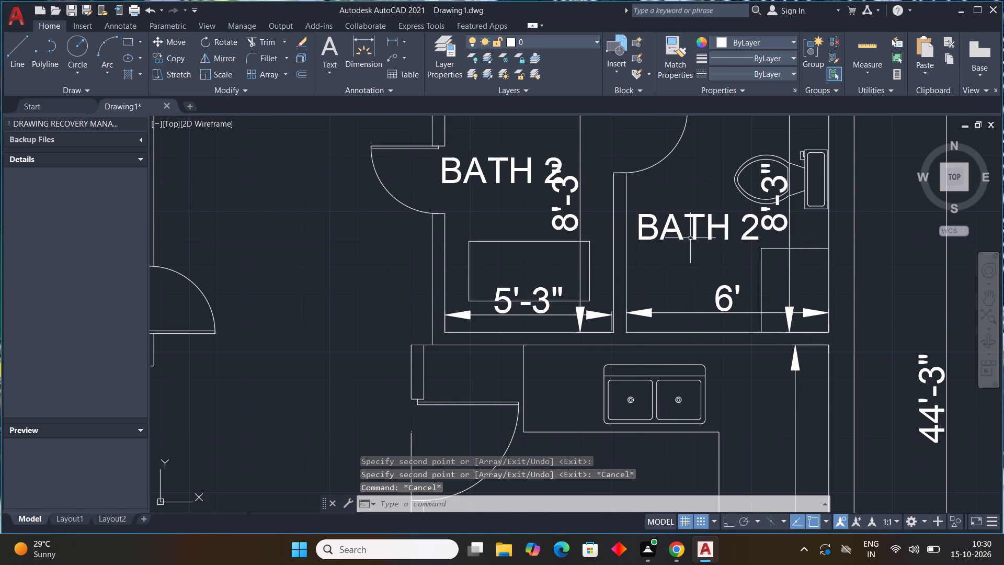
Replace the label text in the 6' wide toilet room south of BED ROOM 3 with BATH 3.
{"action": "double_click", "coordinate": [692, 233]}
{"action": "left_click", "coordinate": [767, 224]}
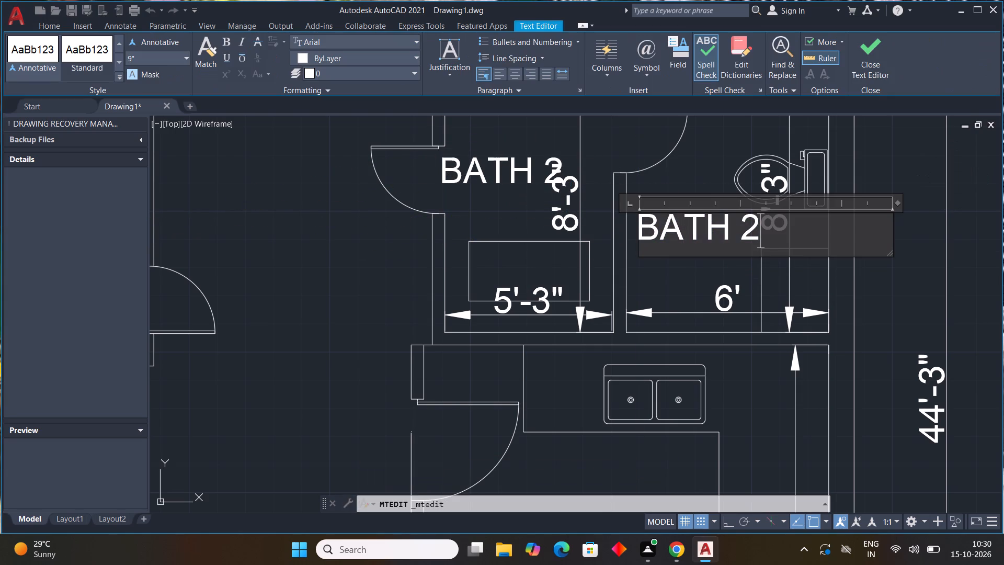
{"action": "key", "text": "BackSpace"}
{"action": "key", "text": "BackSpace"}
{"action": "key", "text": "BackSpace"}
{"action": "key", "text": "BackSpace"}
{"action": "key", "text": "BackSpace"}
{"action": "key", "text": "BackSpace"}
{"action": "key", "text": "BackSpace"}
{"action": "key", "text": "BackSpace"}
{"action": "key", "text": "BackSpace"}
{"action": "key", "text": "BackSpace"}
{"action": "key", "text": "BackSpace"}
{"action": "key", "text": "BackSpace"}
{"action": "key", "text": "BackSpace"}
{"action": "key", "text": "BackSpace"}
{"action": "key", "text": "BackSpace"}
{"action": "key", "text": "BackSpace"}
{"action": "key", "text": "BackSpace"}
{"action": "key", "text": "BackSpace"}
{"action": "key", "text": "BackSpace"}
{"action": "key", "text": "BackSpace"}
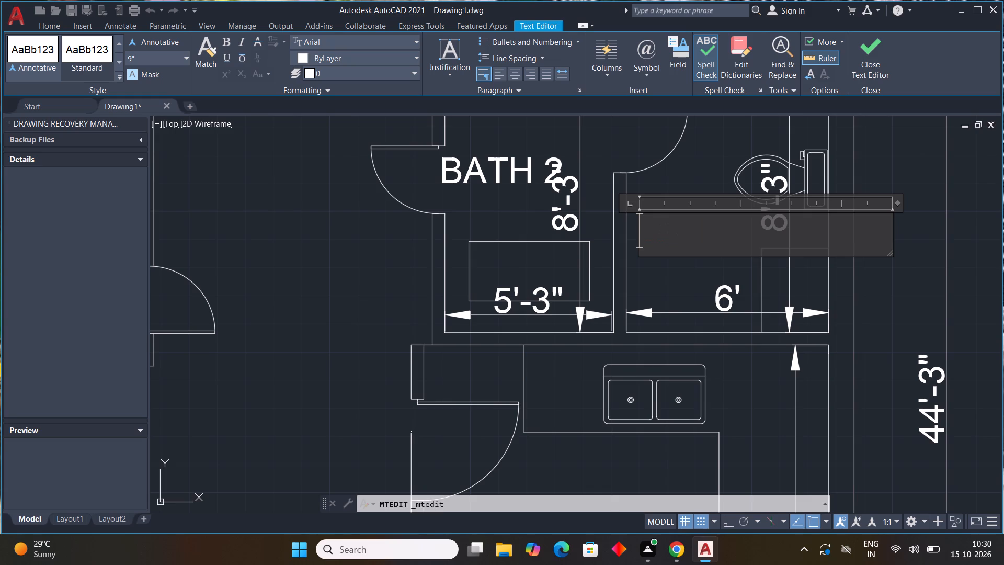
{"action": "type", "text": "BATH"}
{"action": "key", "text": "space"}
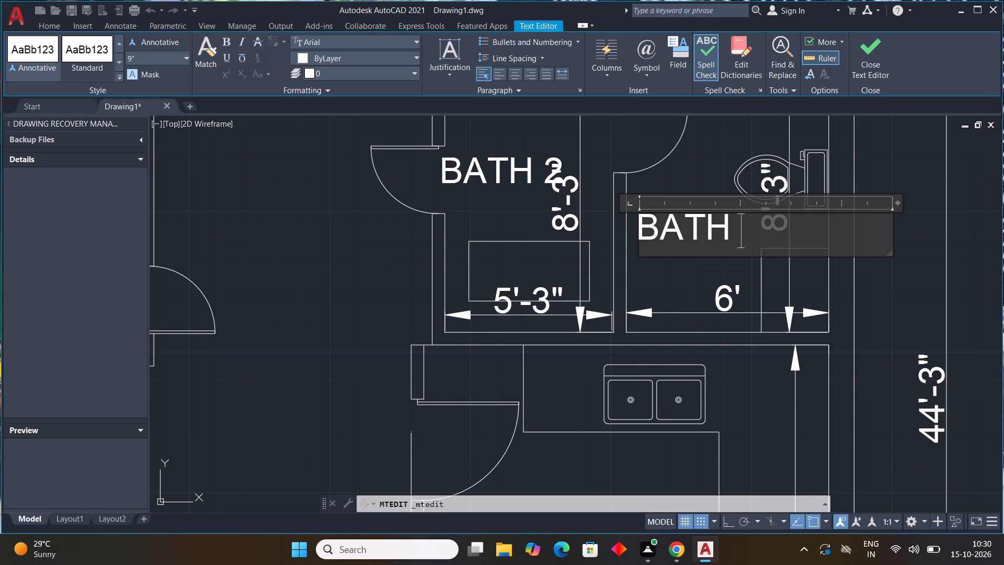
{"action": "key", "text": "3"}
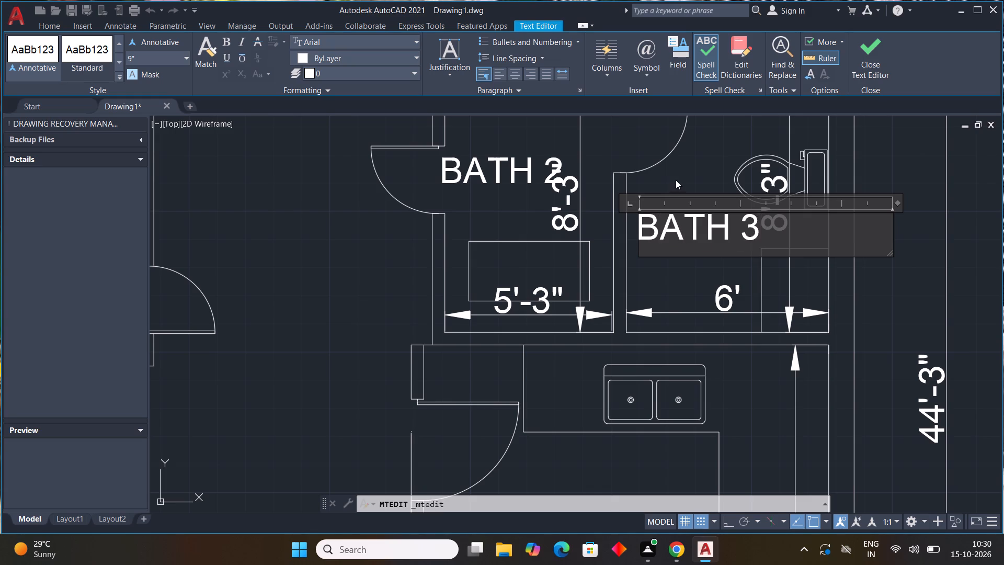
{"action": "left_click", "coordinate": [676, 180]}
Replace the label text in the 5'-3" wide room beside BATH 3 with SHOWER.
{"action": "double_click", "coordinate": [478, 172]}
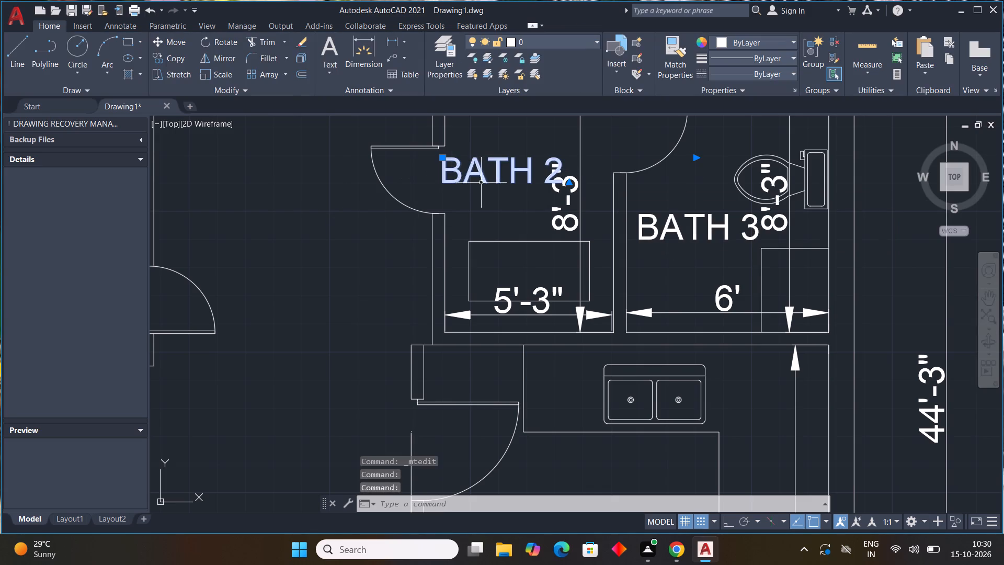
{"action": "key", "text": "Escape"}
{"action": "double_click", "coordinate": [484, 178]}
{"action": "left_click", "coordinate": [581, 173]}
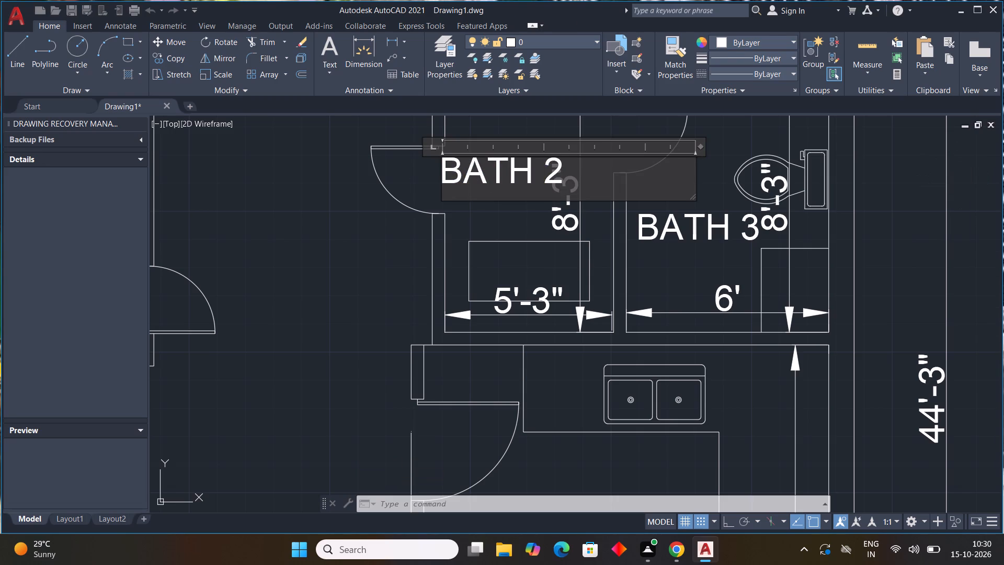
{"action": "key", "text": "BackSpace"}
{"action": "key", "text": "BackSpace"}
{"action": "key", "text": "BackSpace"}
{"action": "key", "text": "BackSpace"}
{"action": "key", "text": "BackSpace"}
{"action": "key", "text": "BackSpace"}
{"action": "key", "text": "BackSpace"}
{"action": "key", "text": "BackSpace"}
{"action": "key", "text": "BackSpace"}
{"action": "key", "text": "BackSpace"}
{"action": "key", "text": "BackSpace"}
{"action": "key", "text": "BackSpace"}
{"action": "key", "text": "BackSpace"}
{"action": "key", "text": "BackSpace"}
{"action": "key", "text": "BackSpace"}
{"action": "key", "text": "BackSpace"}
{"action": "key", "text": "BackSpace"}
{"action": "key", "text": "BackSpace"}
{"action": "key", "text": "BackSpace"}
{"action": "key", "text": "BackSpace"}
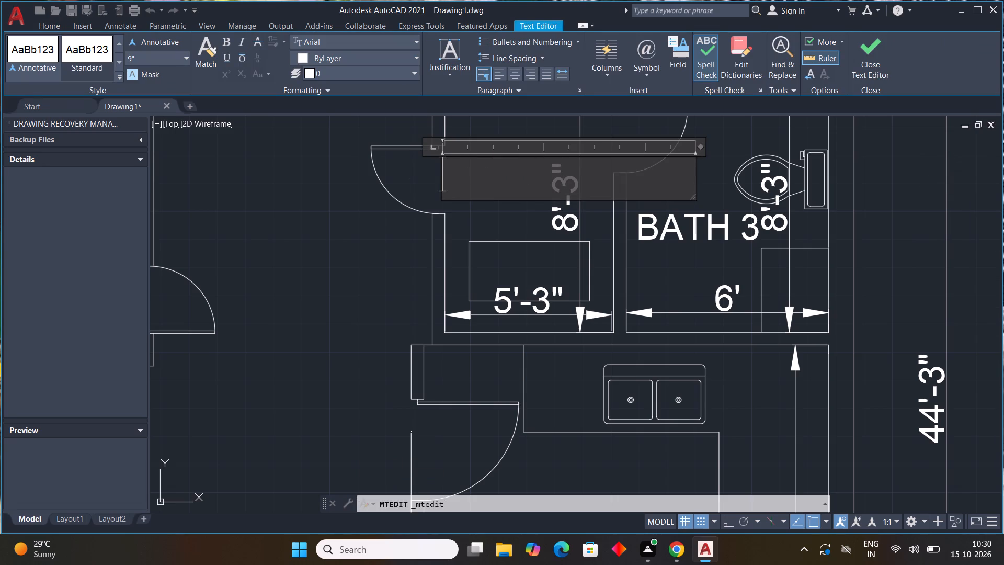
{"action": "type", "text": "SHOWE"}
{"action": "key", "text": "r"}
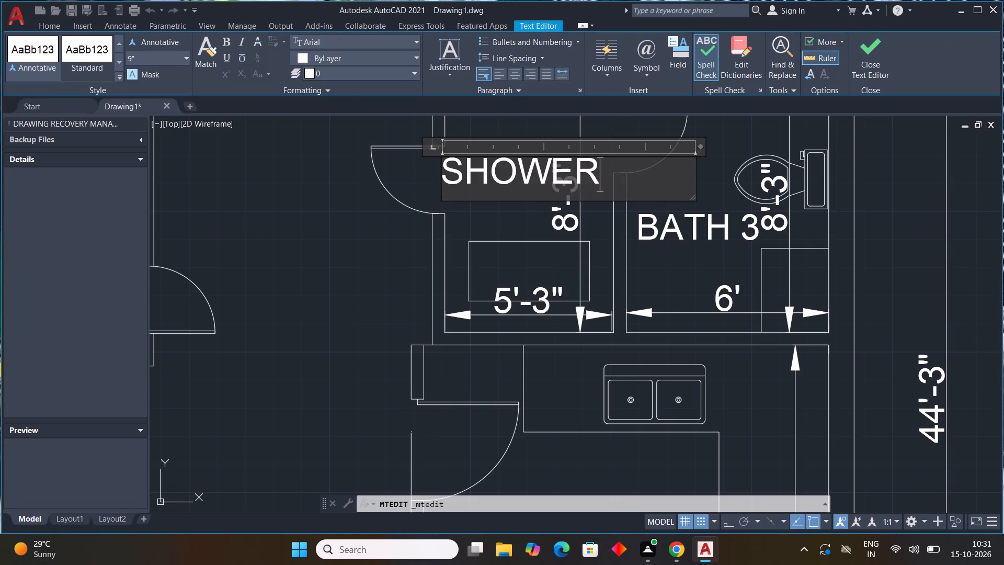
{"action": "left_click", "coordinate": [302, 334]}
Examine the whole floor plan to check the room labels and the areas around them.
{"action": "scroll", "coordinate": [350, 283], "scroll_direction": "down", "scroll_amount": 5}
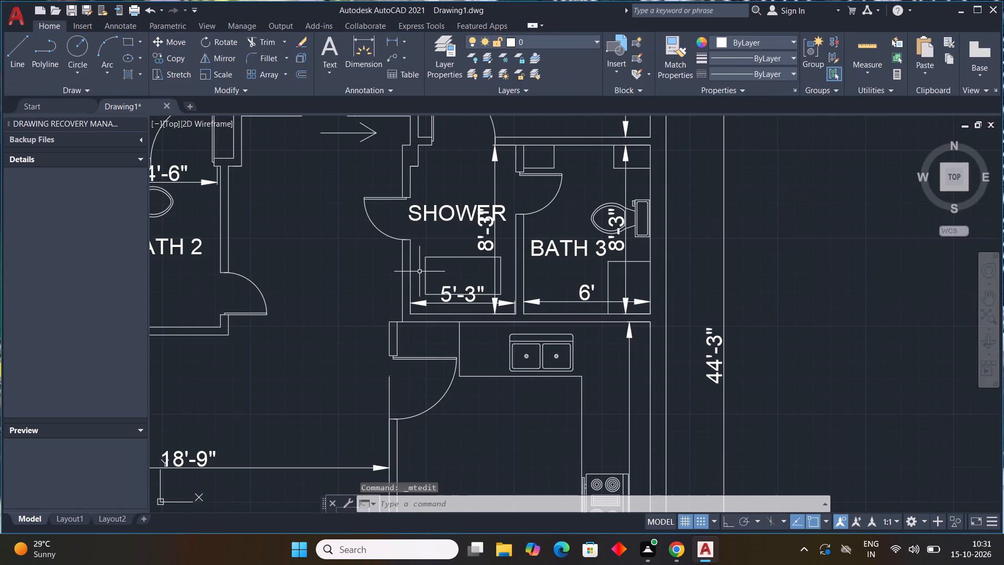
{"action": "scroll", "coordinate": [419, 272], "scroll_direction": "down", "scroll_amount": 3}
{"action": "middle_click_drag", "start_coordinate": [358, 280], "coordinate": [531, 279]}
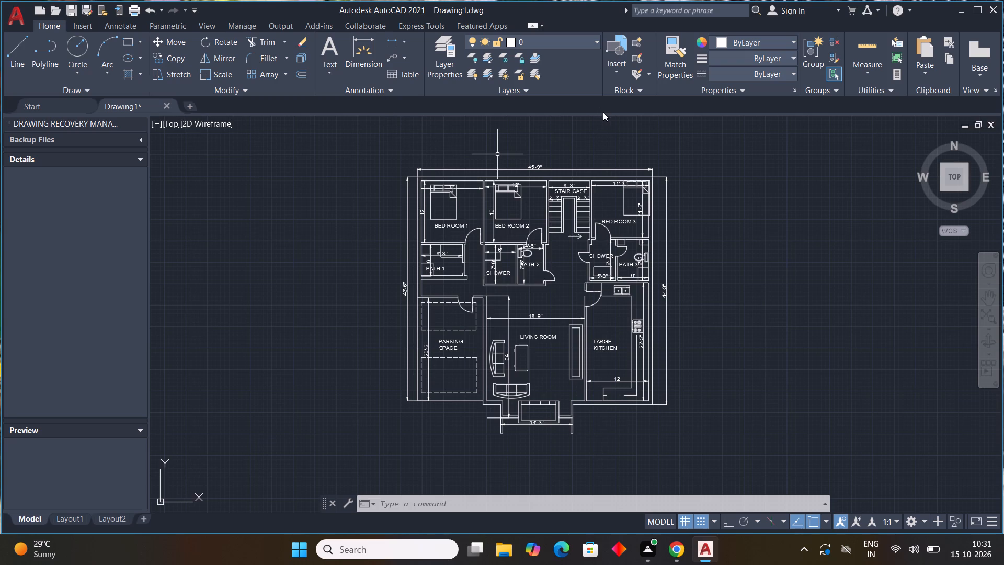
{"action": "scroll", "coordinate": [498, 142], "scroll_direction": "up", "scroll_amount": 3}
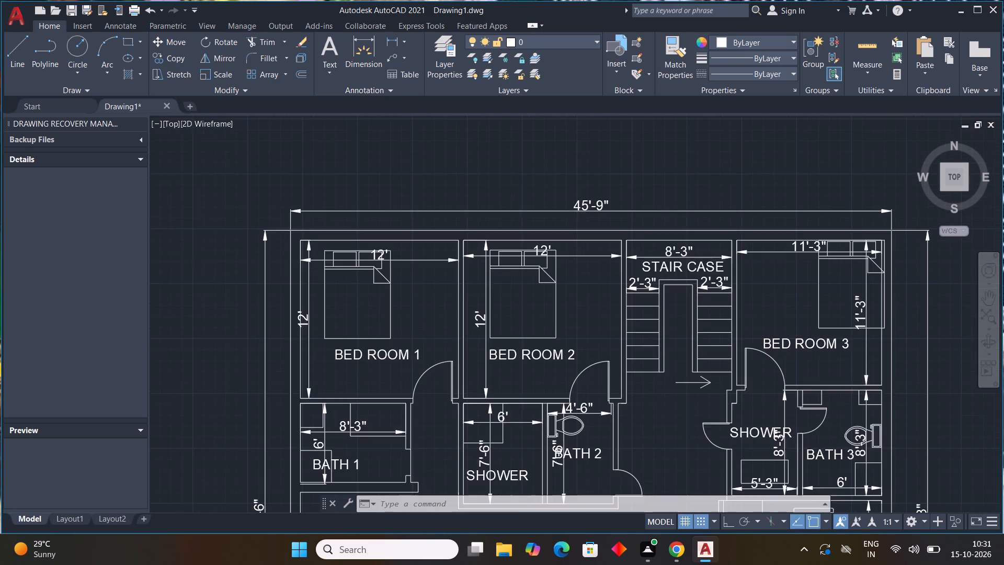
{"action": "scroll", "coordinate": [496, 142], "scroll_direction": "down", "scroll_amount": 4}
{"action": "scroll", "coordinate": [478, 208], "scroll_direction": "up", "scroll_amount": 3}
{"action": "scroll", "coordinate": [478, 208], "scroll_direction": "down", "scroll_amount": 2}
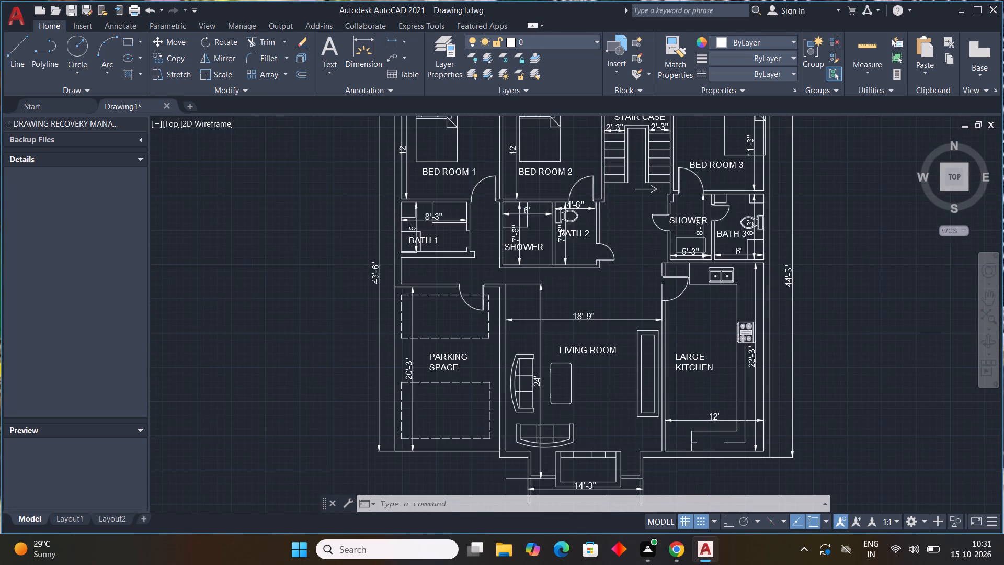
{"action": "middle_click_drag", "start_coordinate": [480, 207], "coordinate": [400, 214]}
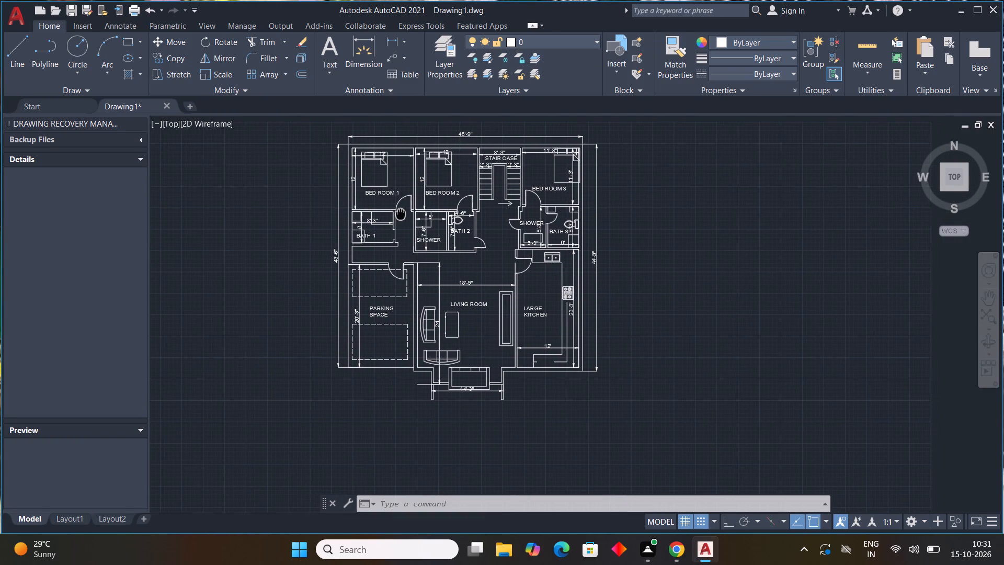
{"action": "middle_click_drag", "start_coordinate": [400, 214], "coordinate": [361, 213]}
{"action": "scroll", "coordinate": [394, 252], "scroll_direction": "up", "scroll_amount": 3}
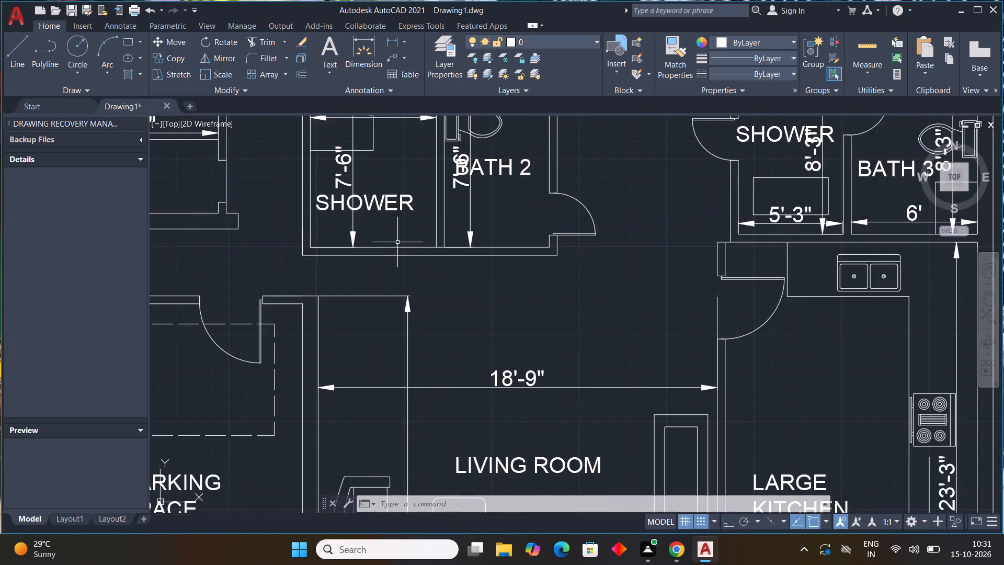
{"action": "scroll", "coordinate": [398, 242], "scroll_direction": "down", "scroll_amount": 2}
{"action": "scroll", "coordinate": [264, 189], "scroll_direction": "up", "scroll_amount": 3}
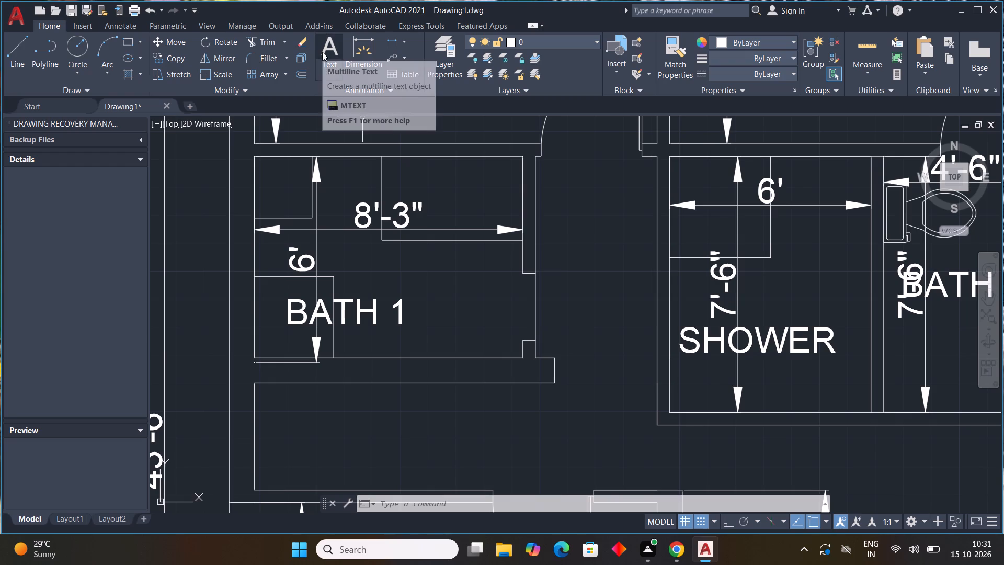
{"action": "scroll", "coordinate": [473, 137], "scroll_direction": "down", "scroll_amount": 4}
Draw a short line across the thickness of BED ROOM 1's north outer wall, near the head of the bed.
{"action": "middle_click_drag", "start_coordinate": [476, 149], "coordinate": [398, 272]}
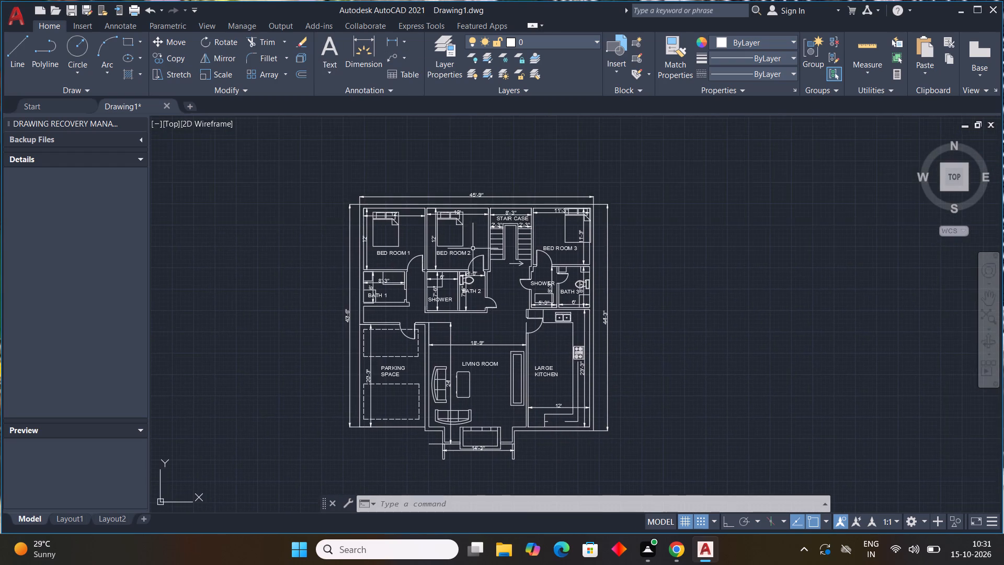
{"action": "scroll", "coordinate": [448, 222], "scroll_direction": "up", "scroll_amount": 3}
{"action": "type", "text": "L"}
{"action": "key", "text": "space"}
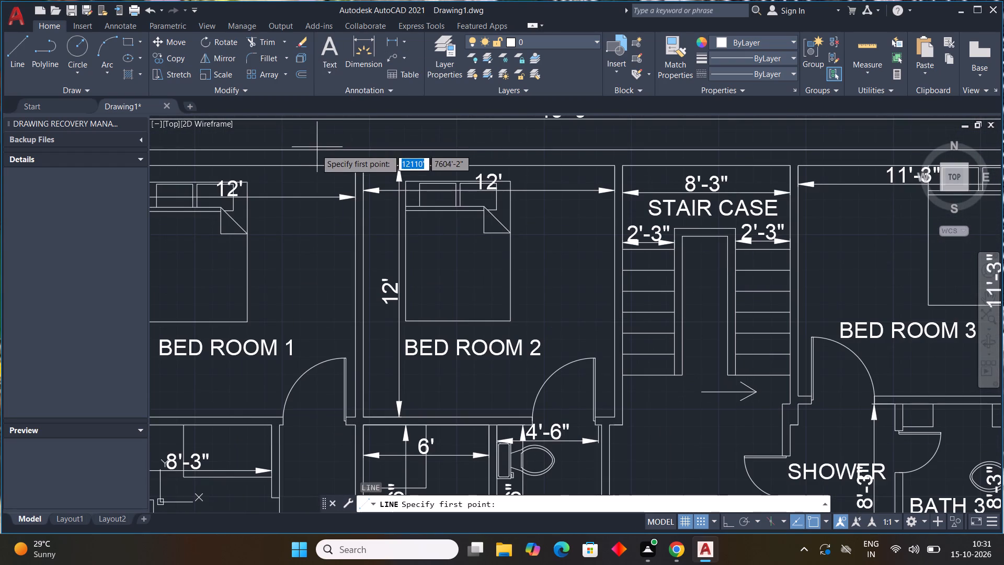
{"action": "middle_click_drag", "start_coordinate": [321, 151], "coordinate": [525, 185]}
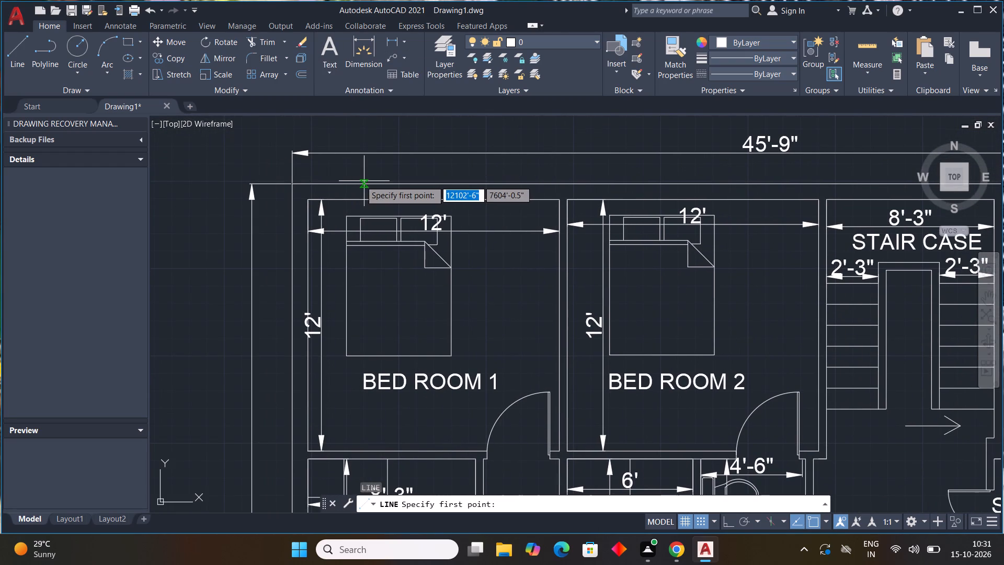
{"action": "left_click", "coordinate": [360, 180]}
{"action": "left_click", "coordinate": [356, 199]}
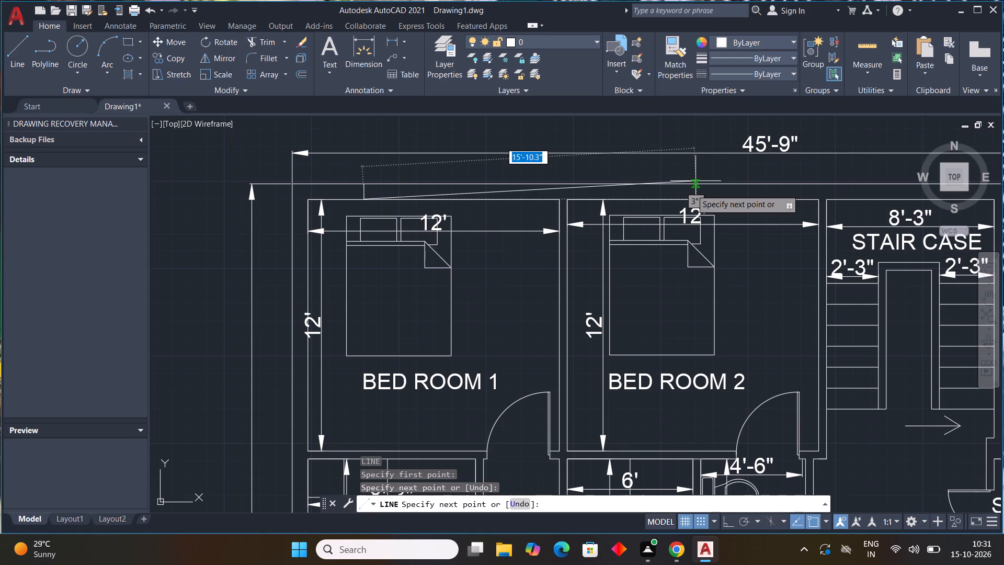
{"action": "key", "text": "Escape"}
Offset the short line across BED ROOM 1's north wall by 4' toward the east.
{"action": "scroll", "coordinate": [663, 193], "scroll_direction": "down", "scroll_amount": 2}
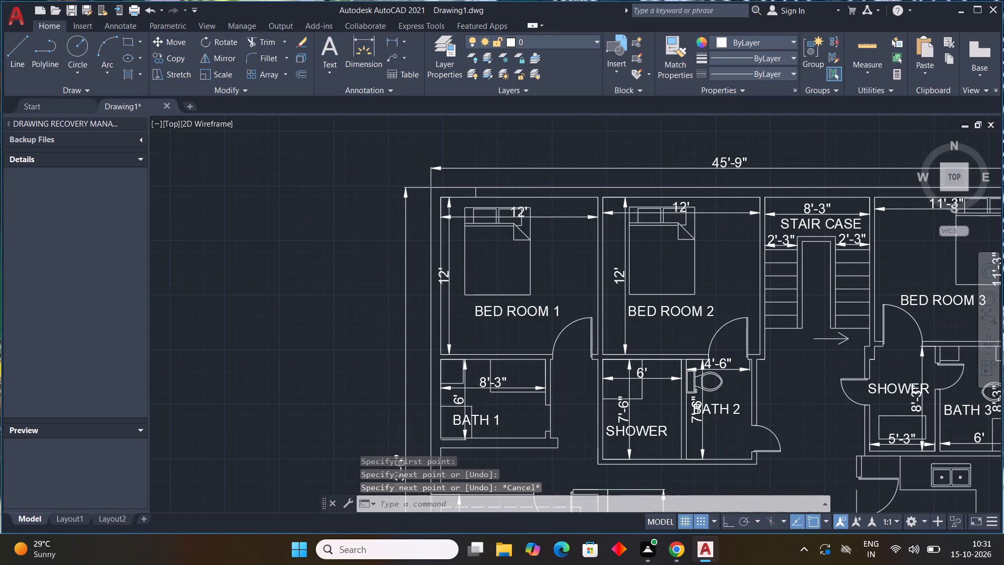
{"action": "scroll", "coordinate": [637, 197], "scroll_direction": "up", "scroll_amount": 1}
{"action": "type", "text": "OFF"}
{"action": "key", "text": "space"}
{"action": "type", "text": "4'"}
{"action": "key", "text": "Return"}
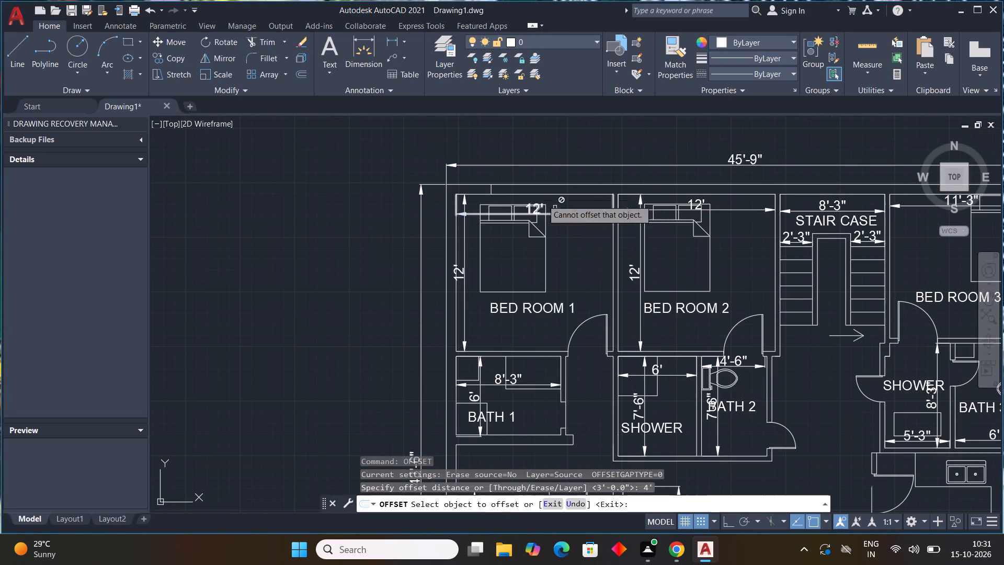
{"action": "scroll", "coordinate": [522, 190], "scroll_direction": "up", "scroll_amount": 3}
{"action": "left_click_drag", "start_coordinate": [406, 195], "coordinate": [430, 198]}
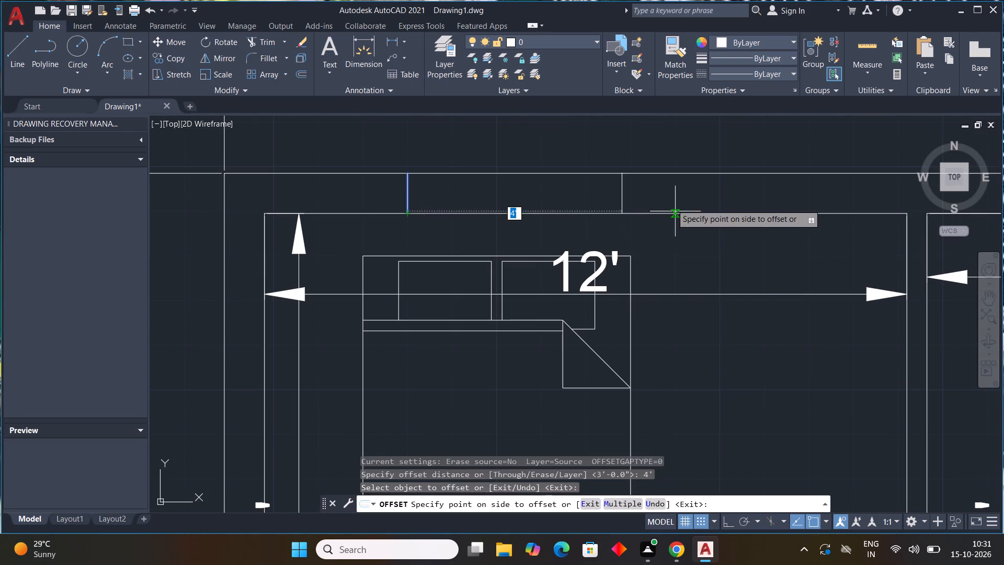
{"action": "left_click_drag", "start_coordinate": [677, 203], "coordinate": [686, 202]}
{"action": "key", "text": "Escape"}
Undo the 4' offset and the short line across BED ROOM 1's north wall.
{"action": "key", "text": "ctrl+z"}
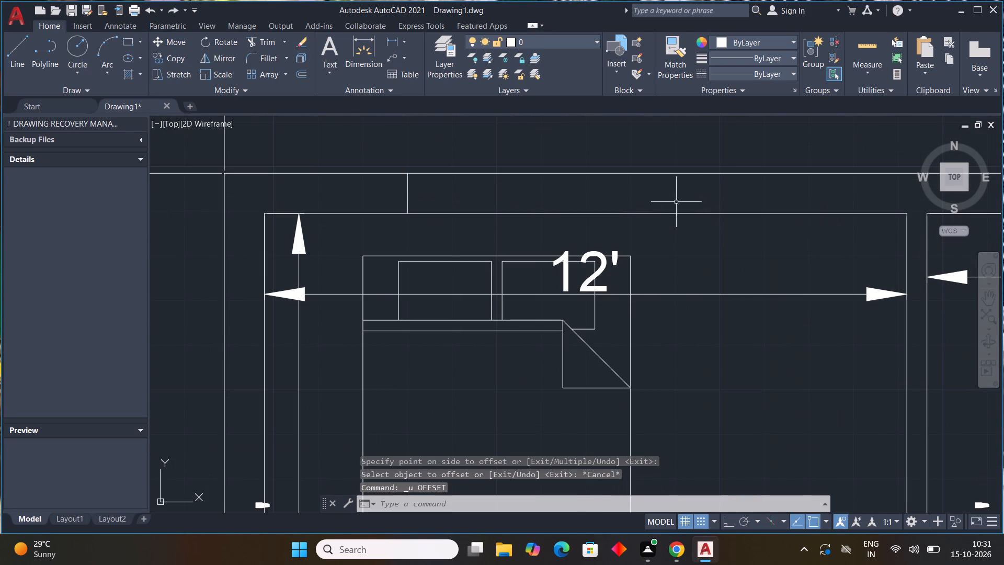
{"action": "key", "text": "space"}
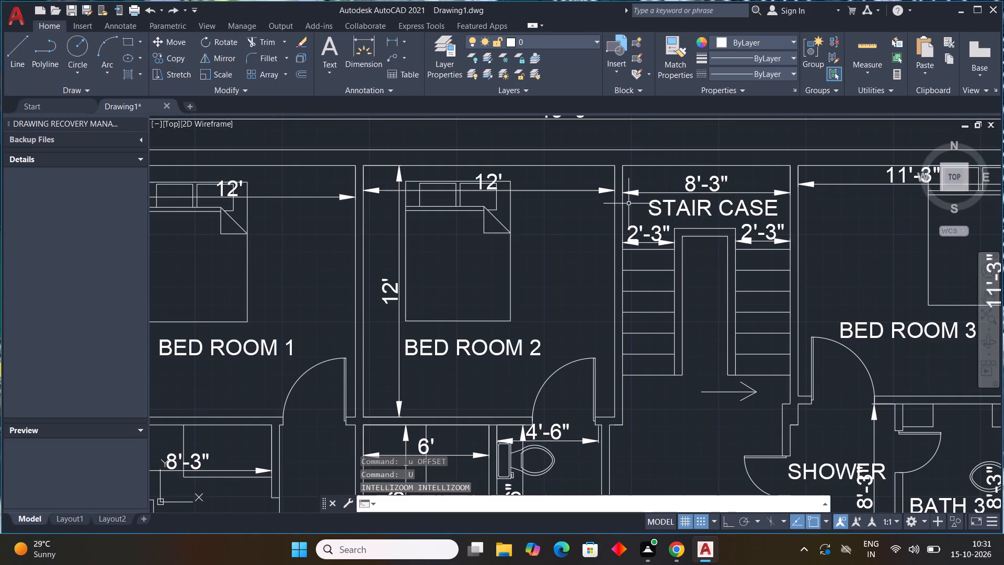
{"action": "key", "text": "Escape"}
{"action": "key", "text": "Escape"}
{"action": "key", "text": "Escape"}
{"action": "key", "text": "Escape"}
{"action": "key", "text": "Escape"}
Draw a short line straight across BED ROOM 1's north outer wall, above the west part of the bed.
{"action": "scroll", "coordinate": [584, 140], "scroll_direction": "down", "scroll_amount": 2}
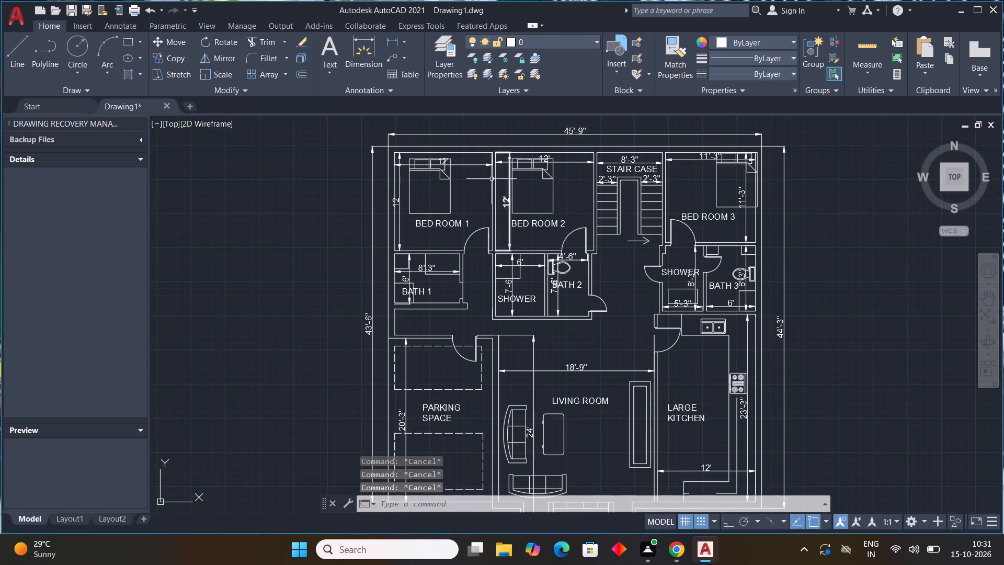
{"action": "scroll", "coordinate": [453, 155], "scroll_direction": "up", "scroll_amount": 3}
{"action": "type", "text": "L"}
{"action": "key", "text": "space"}
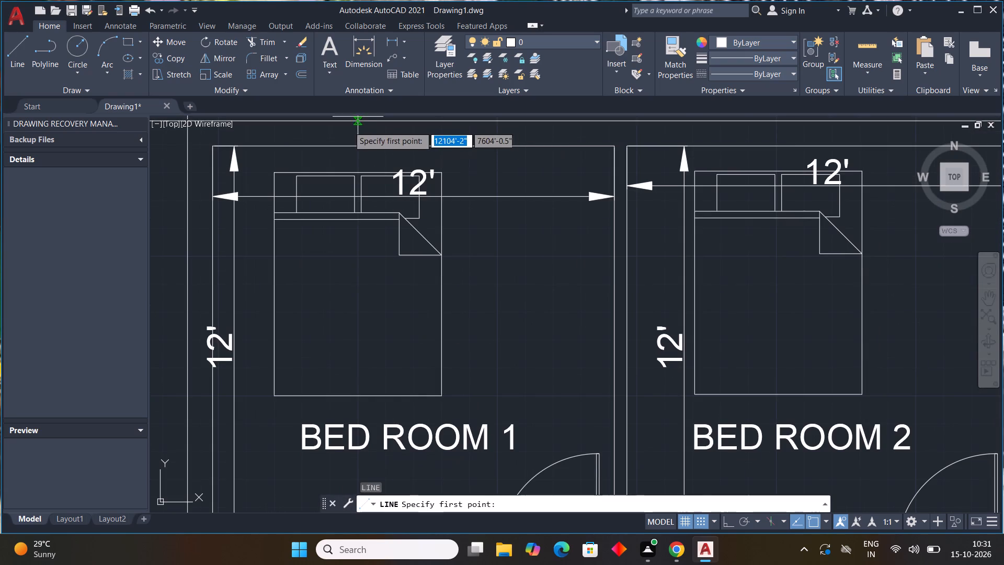
{"action": "middle_click_drag", "start_coordinate": [345, 146], "coordinate": [391, 165]}
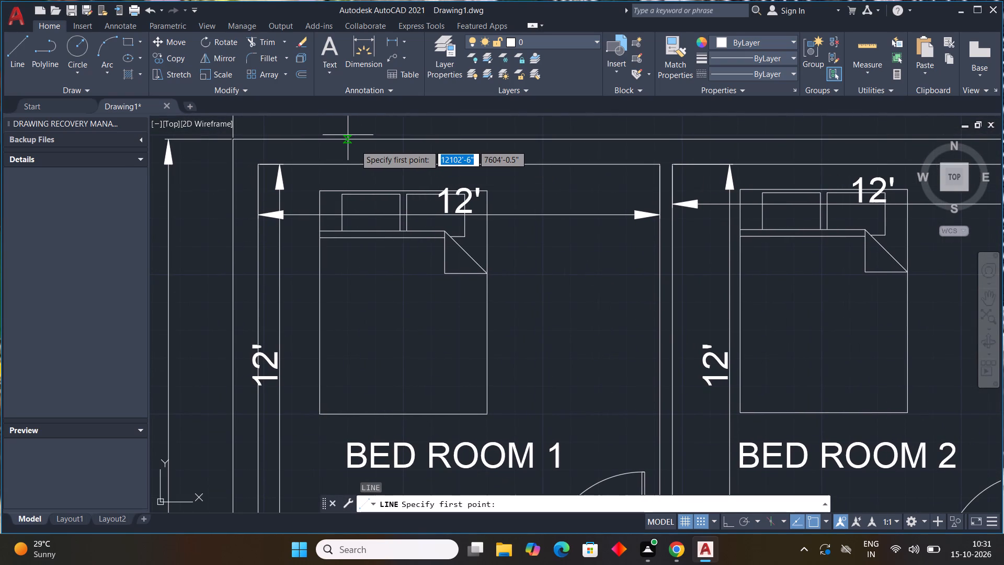
{"action": "left_click_drag", "start_coordinate": [355, 145], "coordinate": [355, 151]}
{"action": "left_click", "coordinate": [358, 160]}
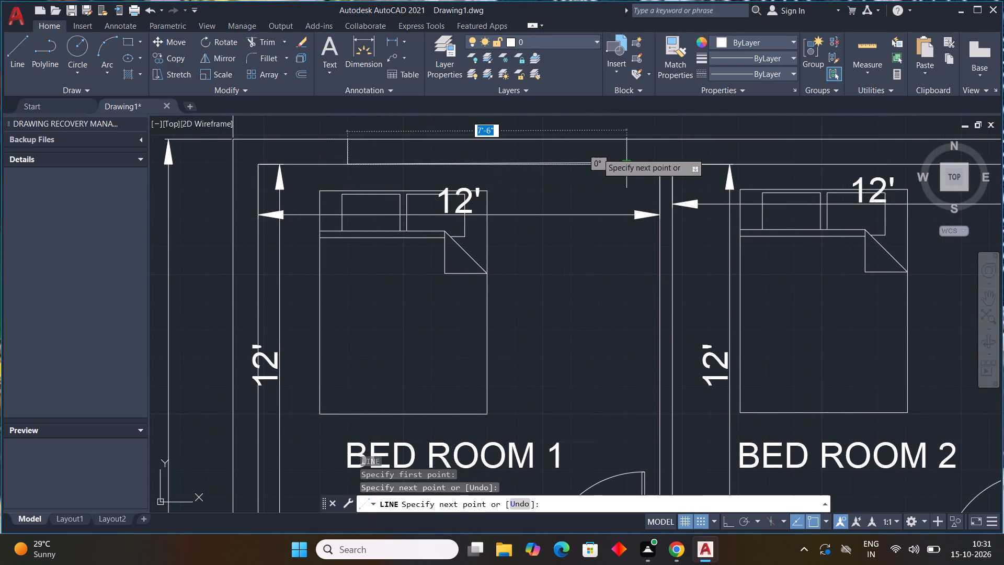
{"action": "key", "text": "Escape"}
Offset the short line across BED ROOM 1's north wall by 5' toward the east.
{"action": "type", "text": "OFF"}
{"action": "key", "text": "space"}
{"action": "type", "text": "5'"}
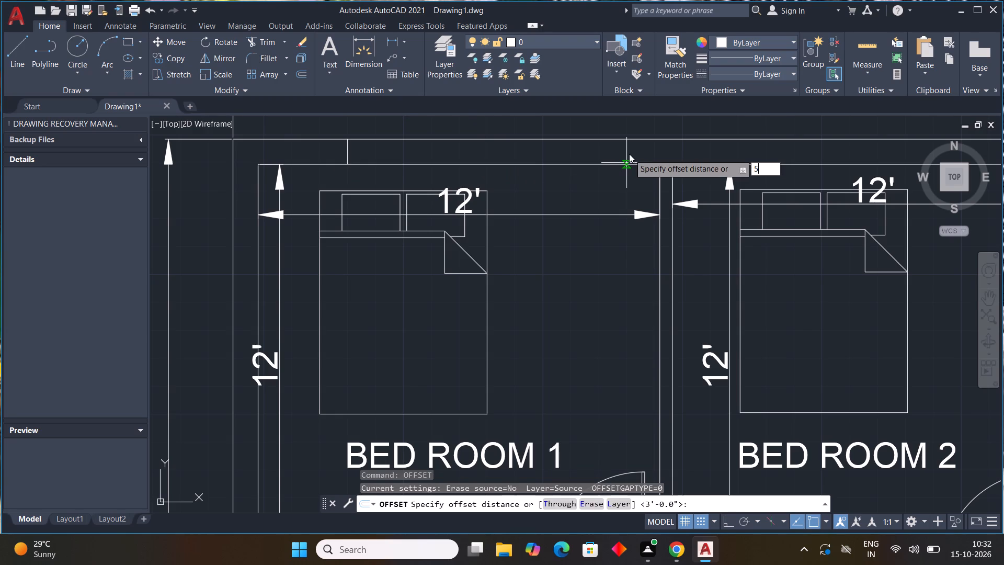
{"action": "key", "text": "Return"}
{"action": "left_click", "coordinate": [346, 153]}
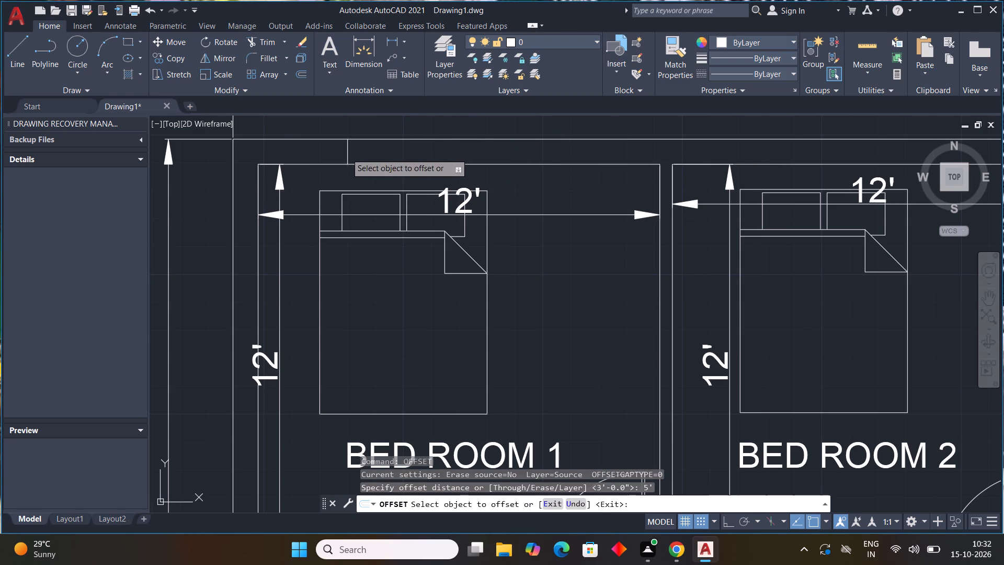
{"action": "left_click_drag", "start_coordinate": [546, 154], "coordinate": [554, 154]}
{"action": "key", "text": "Escape"}
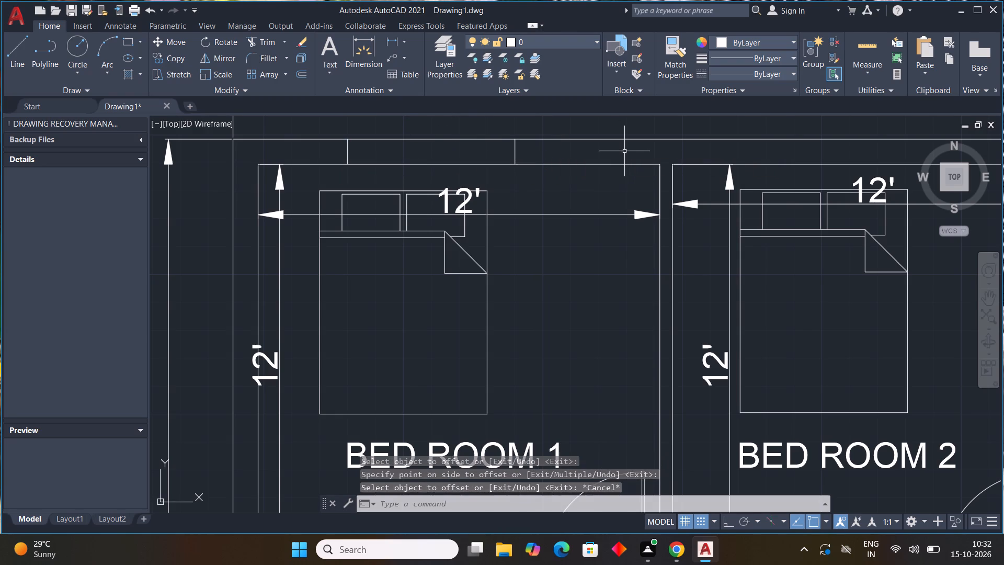
Offset BED ROOM 1's inner north wall line outward by 3", and offset the resulting line outward by another 3".
{"action": "type", "text": "OFF"}
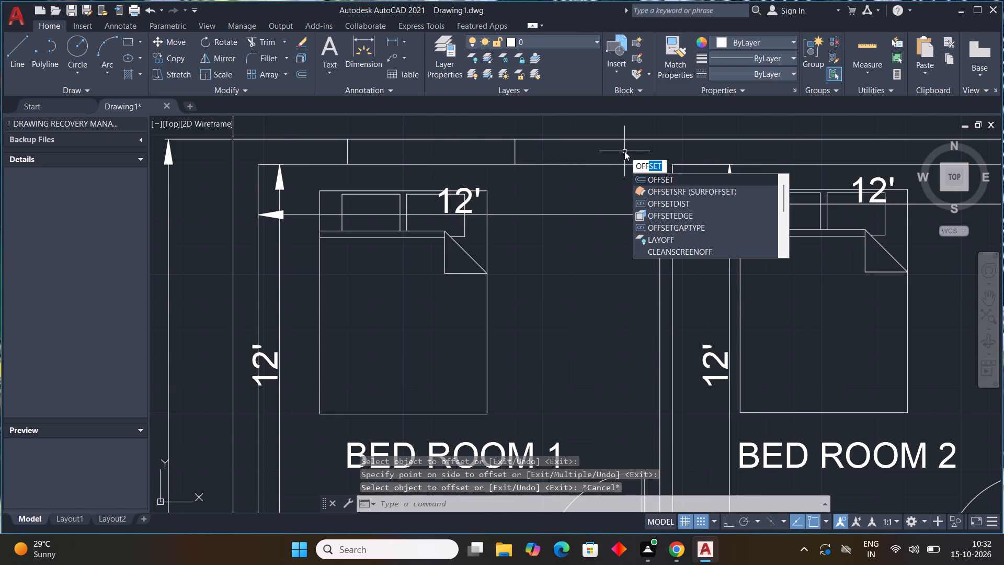
{"action": "key", "text": "space"}
{"action": "type", "text": "3\""}
{"action": "key", "text": "Return"}
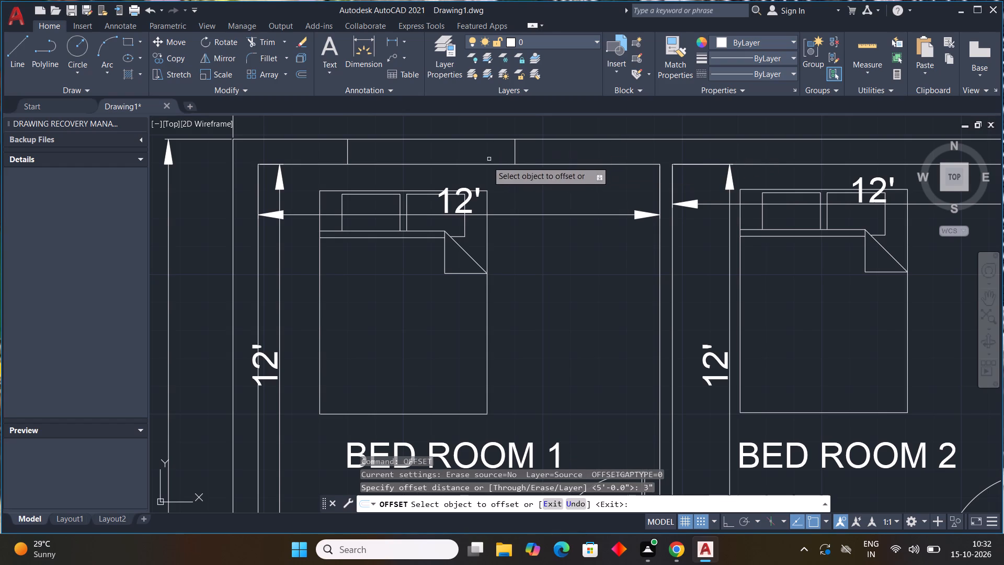
{"action": "left_click", "coordinate": [472, 166]}
{"action": "left_click", "coordinate": [471, 157]}
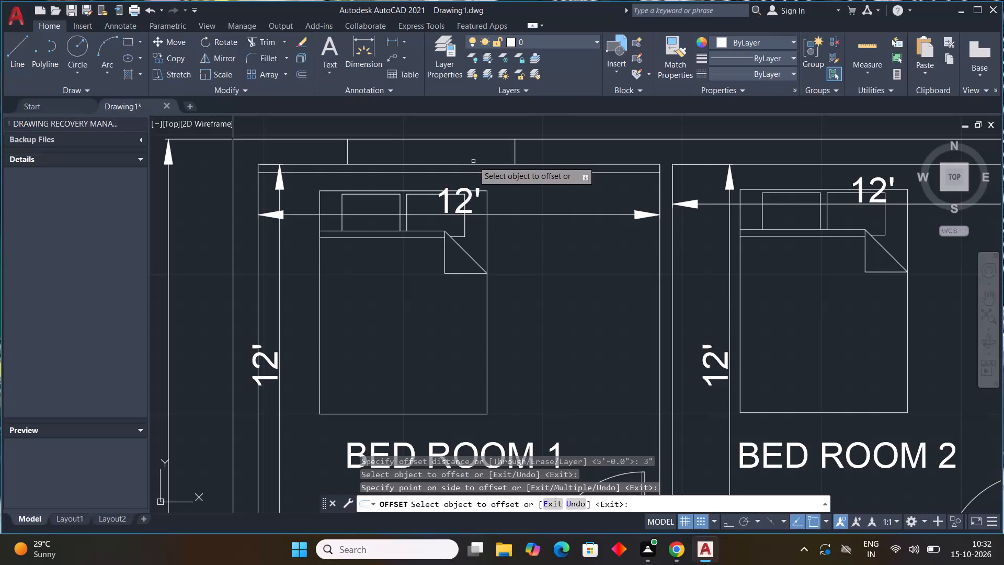
{"action": "key", "text": "ctrl+z"}
{"action": "left_click", "coordinate": [463, 164]}
{"action": "left_click", "coordinate": [462, 155]}
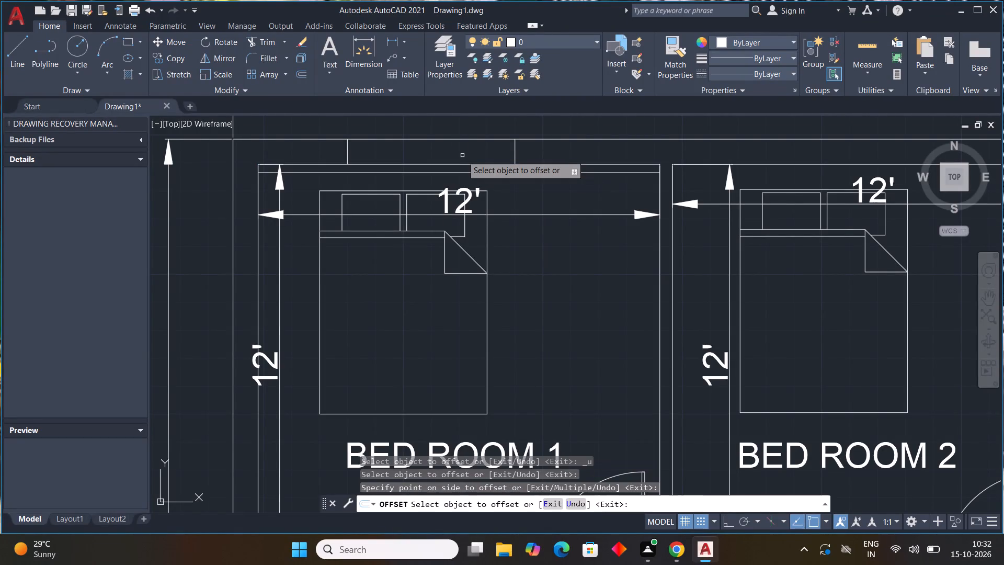
{"action": "key", "text": "ctrl+z"}
{"action": "left_click_drag", "start_coordinate": [456, 164], "coordinate": [460, 152]}
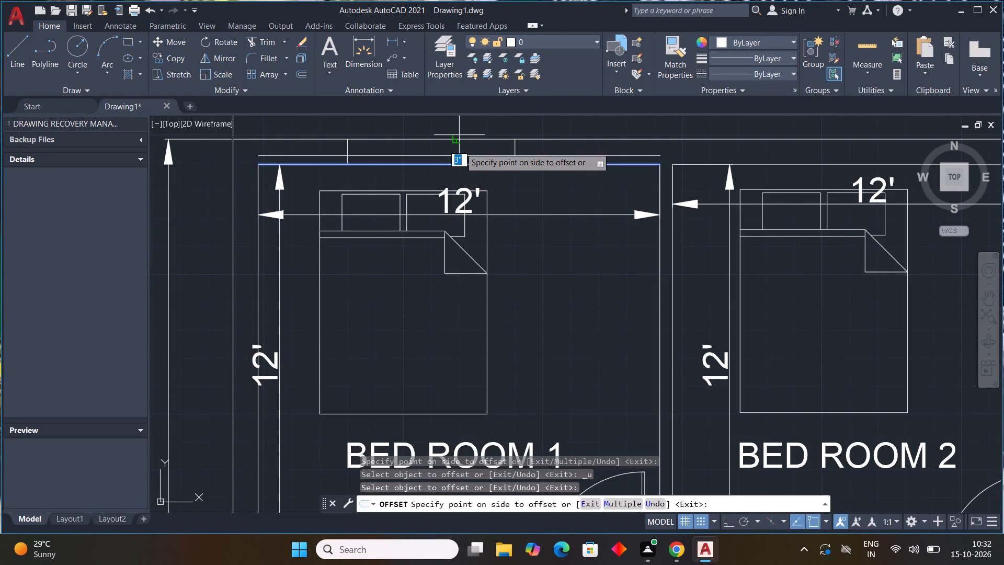
{"action": "left_click", "coordinate": [461, 145]}
{"action": "left_click_drag", "start_coordinate": [458, 156], "coordinate": [460, 150]}
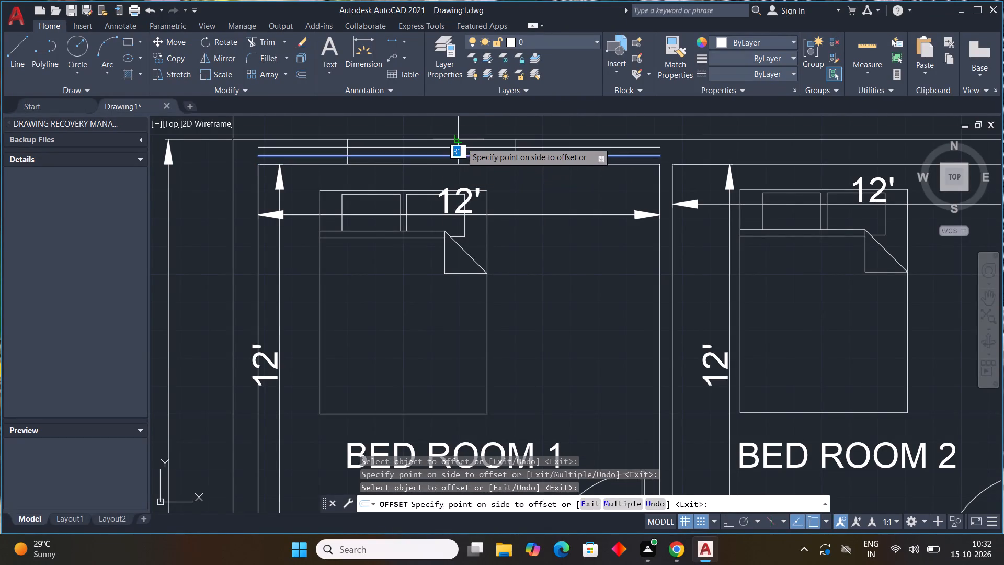
{"action": "left_click", "coordinate": [461, 142]}
{"action": "key", "text": "Escape"}
Trim both 3" offset lines west and east of the two short cross lines, leaving them only within the window opening.
{"action": "type", "text": "TR"}
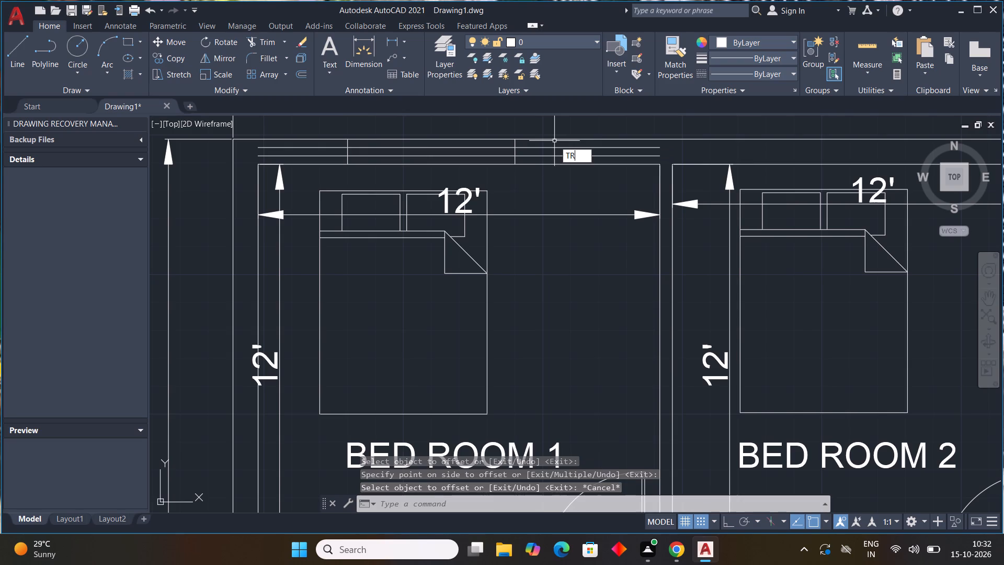
{"action": "key", "text": "space"}
{"action": "scroll", "coordinate": [316, 162], "scroll_direction": "up", "scroll_amount": 2}
{"action": "left_click_drag", "start_coordinate": [318, 156], "coordinate": [324, 128]}
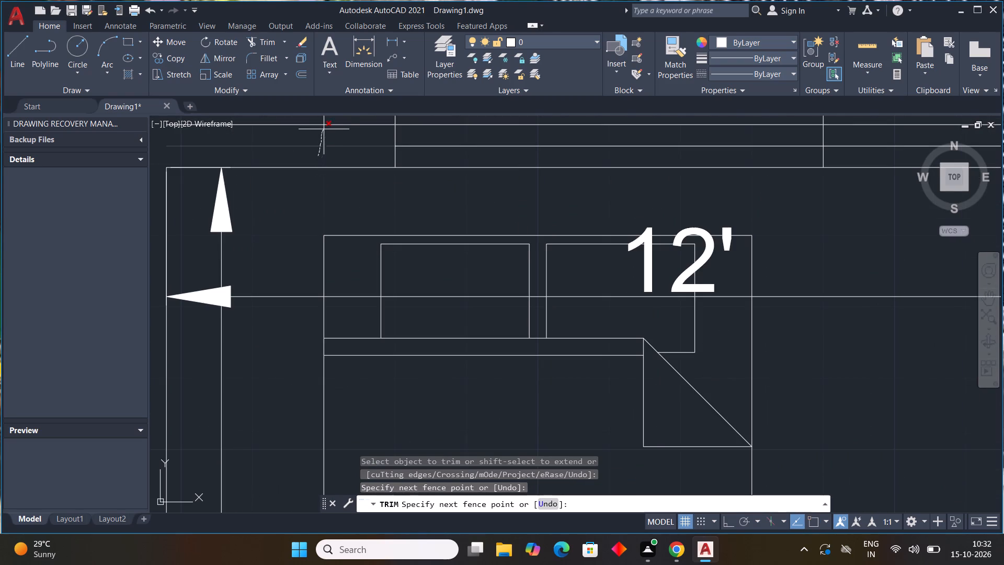
{"action": "left_click_drag", "start_coordinate": [324, 128], "coordinate": [326, 124]}
{"action": "scroll", "coordinate": [451, 191], "scroll_direction": "down", "scroll_amount": 3}
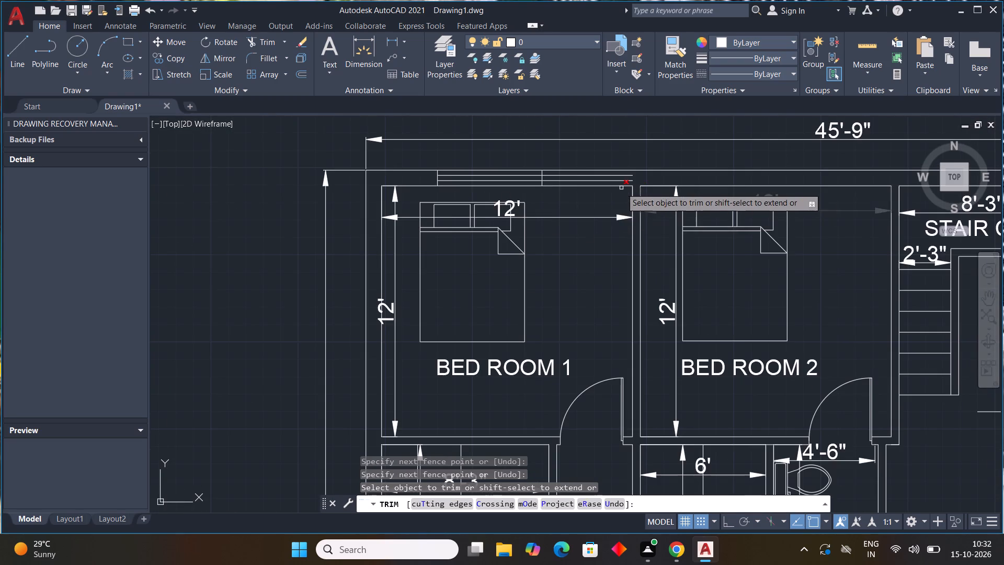
{"action": "scroll", "coordinate": [614, 185], "scroll_direction": "up", "scroll_amount": 3}
{"action": "left_click_drag", "start_coordinate": [598, 139], "coordinate": [595, 153]}
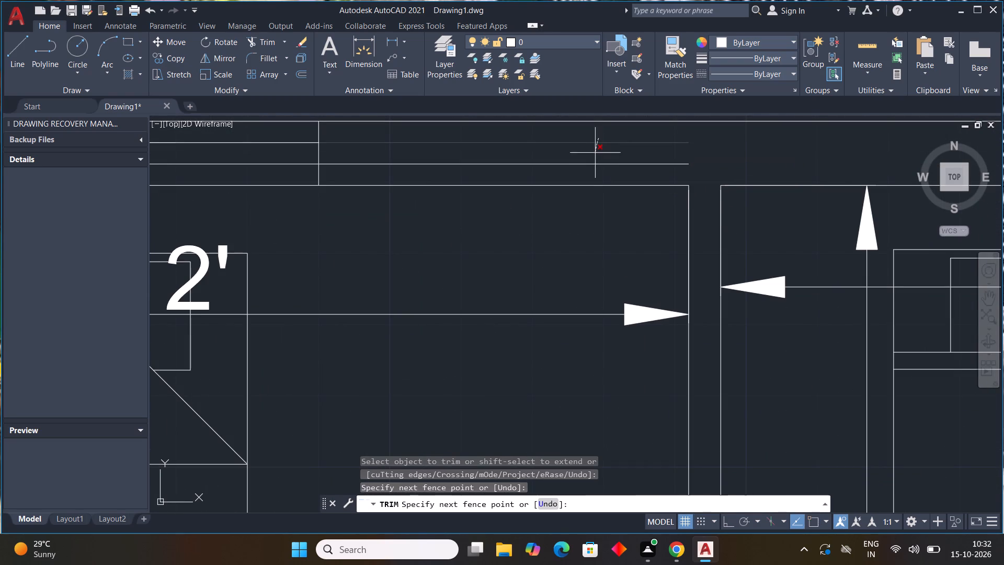
{"action": "left_click_drag", "start_coordinate": [595, 153], "coordinate": [592, 171]}
{"action": "key", "text": "Escape"}
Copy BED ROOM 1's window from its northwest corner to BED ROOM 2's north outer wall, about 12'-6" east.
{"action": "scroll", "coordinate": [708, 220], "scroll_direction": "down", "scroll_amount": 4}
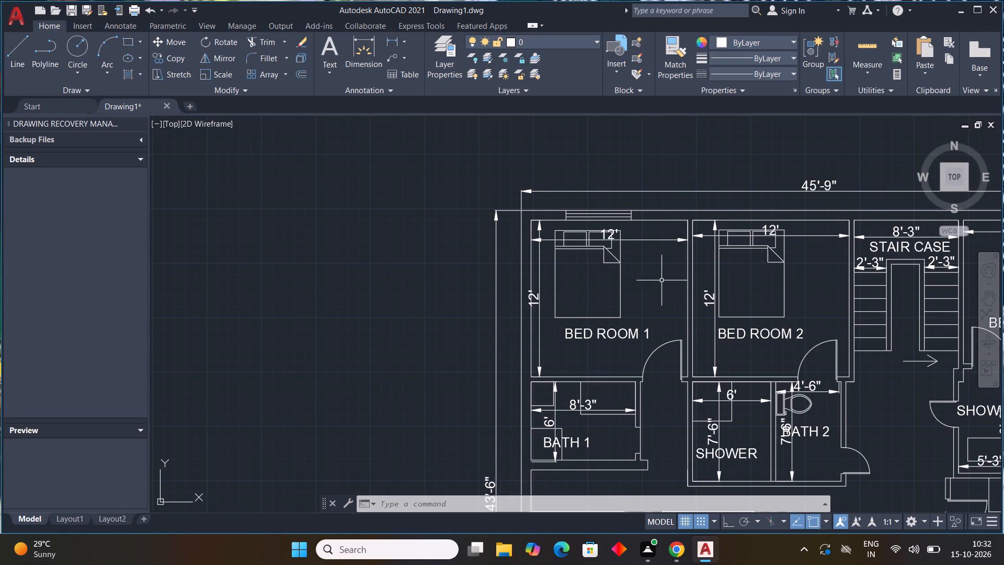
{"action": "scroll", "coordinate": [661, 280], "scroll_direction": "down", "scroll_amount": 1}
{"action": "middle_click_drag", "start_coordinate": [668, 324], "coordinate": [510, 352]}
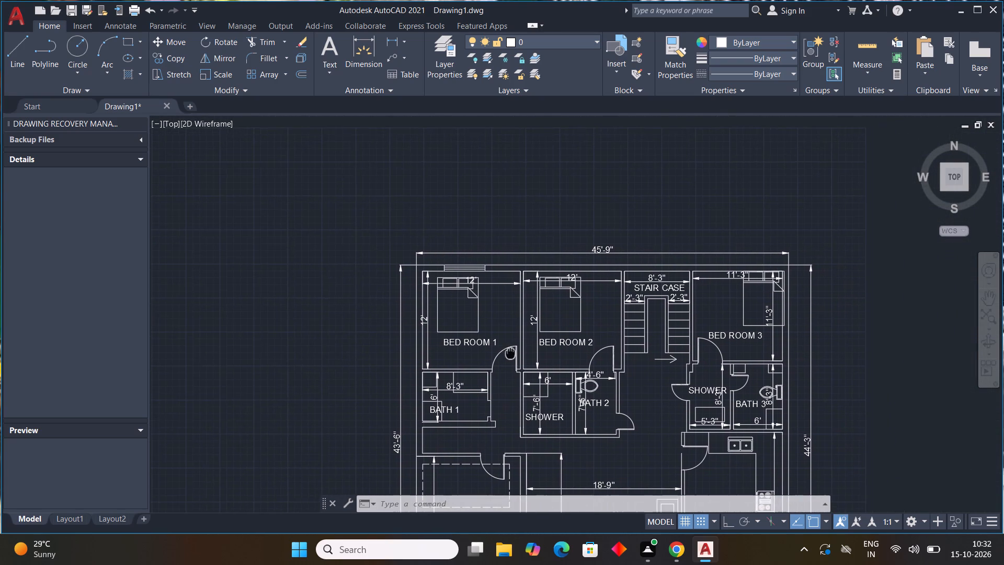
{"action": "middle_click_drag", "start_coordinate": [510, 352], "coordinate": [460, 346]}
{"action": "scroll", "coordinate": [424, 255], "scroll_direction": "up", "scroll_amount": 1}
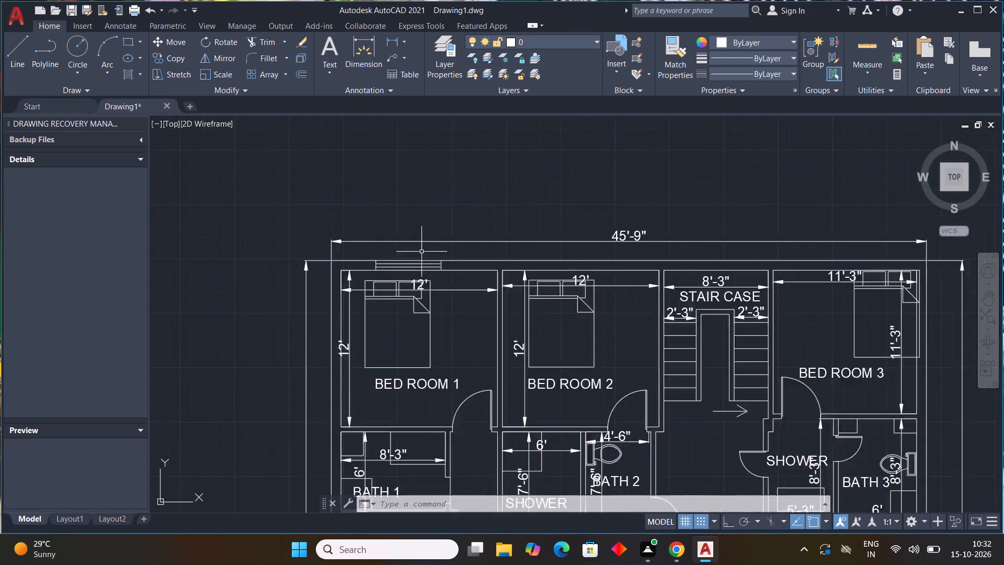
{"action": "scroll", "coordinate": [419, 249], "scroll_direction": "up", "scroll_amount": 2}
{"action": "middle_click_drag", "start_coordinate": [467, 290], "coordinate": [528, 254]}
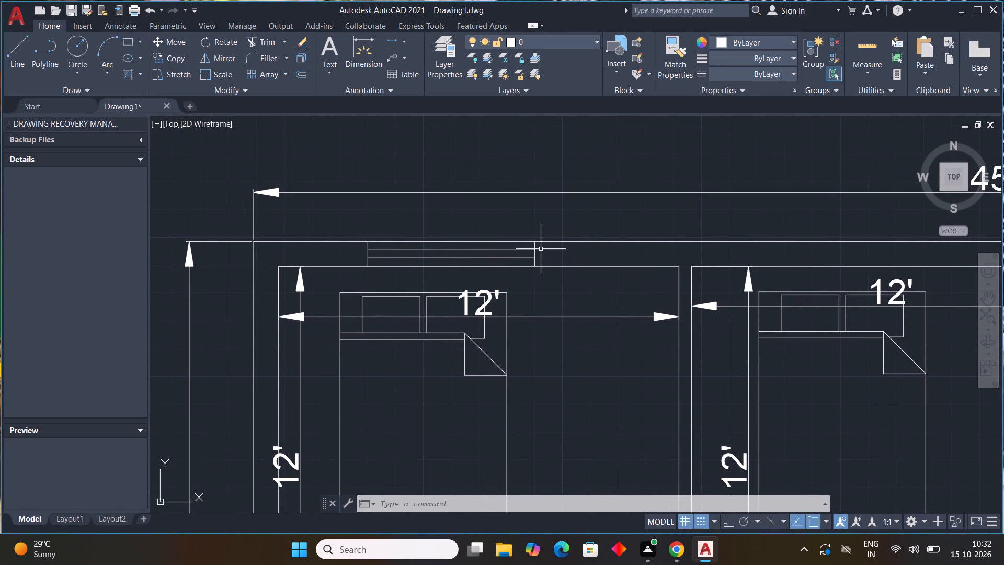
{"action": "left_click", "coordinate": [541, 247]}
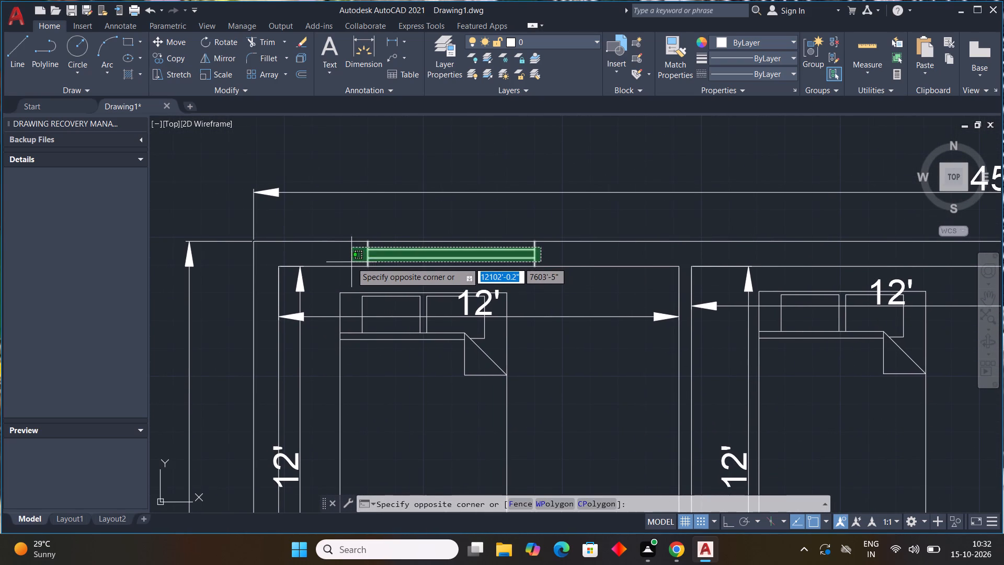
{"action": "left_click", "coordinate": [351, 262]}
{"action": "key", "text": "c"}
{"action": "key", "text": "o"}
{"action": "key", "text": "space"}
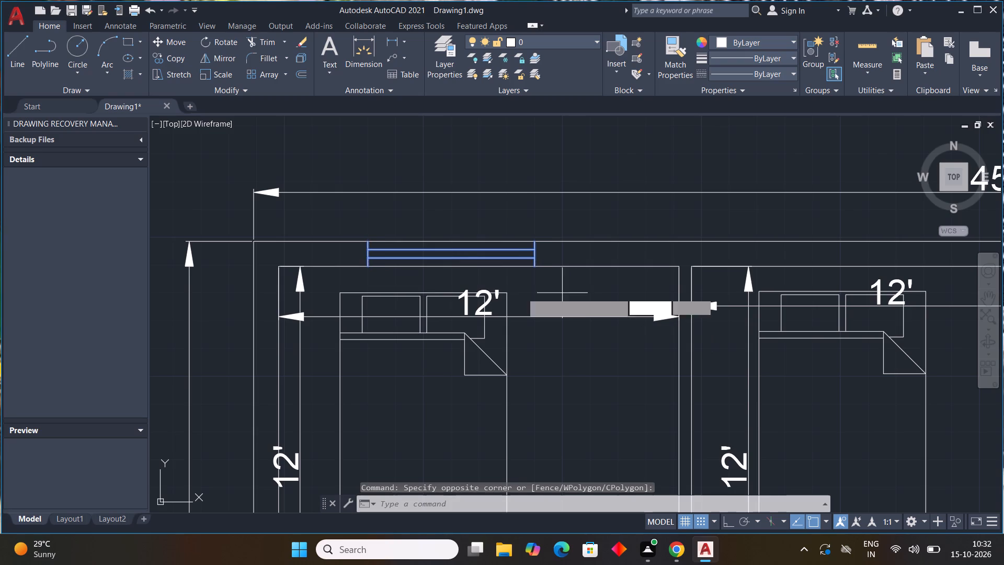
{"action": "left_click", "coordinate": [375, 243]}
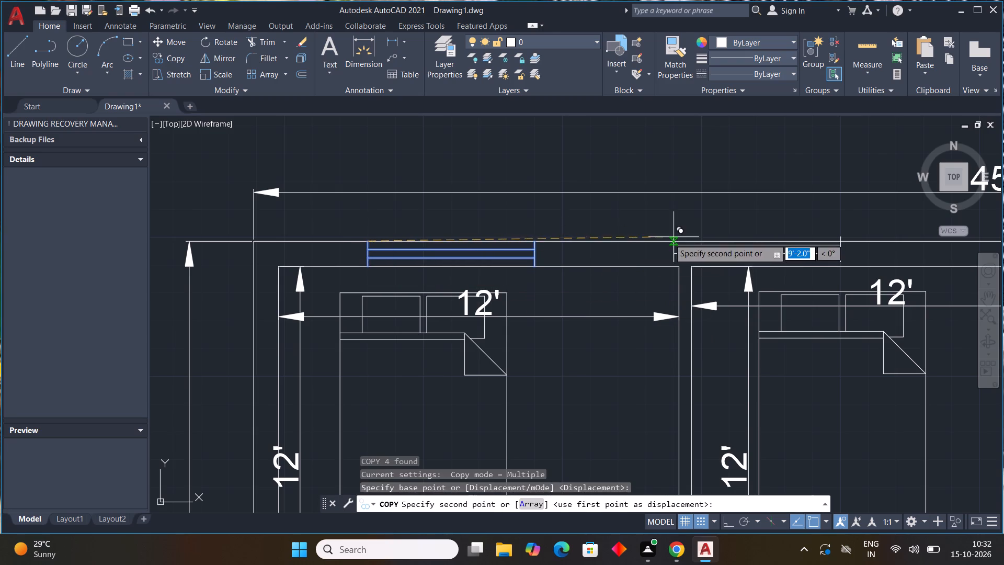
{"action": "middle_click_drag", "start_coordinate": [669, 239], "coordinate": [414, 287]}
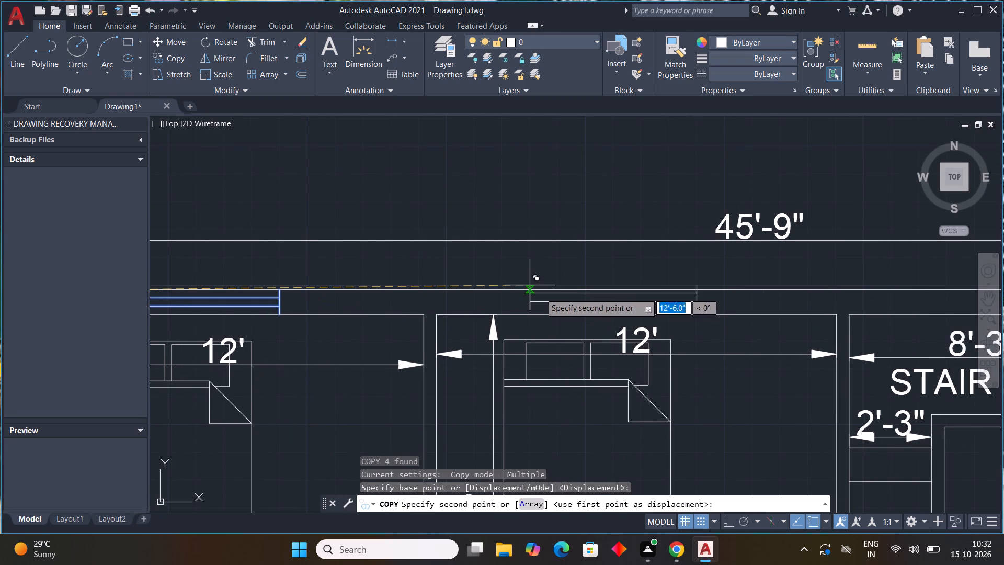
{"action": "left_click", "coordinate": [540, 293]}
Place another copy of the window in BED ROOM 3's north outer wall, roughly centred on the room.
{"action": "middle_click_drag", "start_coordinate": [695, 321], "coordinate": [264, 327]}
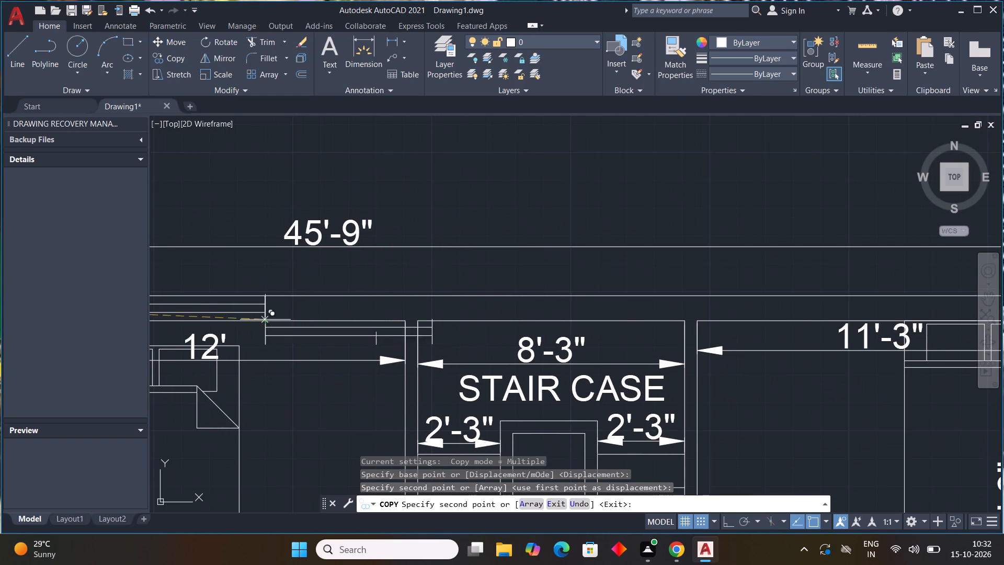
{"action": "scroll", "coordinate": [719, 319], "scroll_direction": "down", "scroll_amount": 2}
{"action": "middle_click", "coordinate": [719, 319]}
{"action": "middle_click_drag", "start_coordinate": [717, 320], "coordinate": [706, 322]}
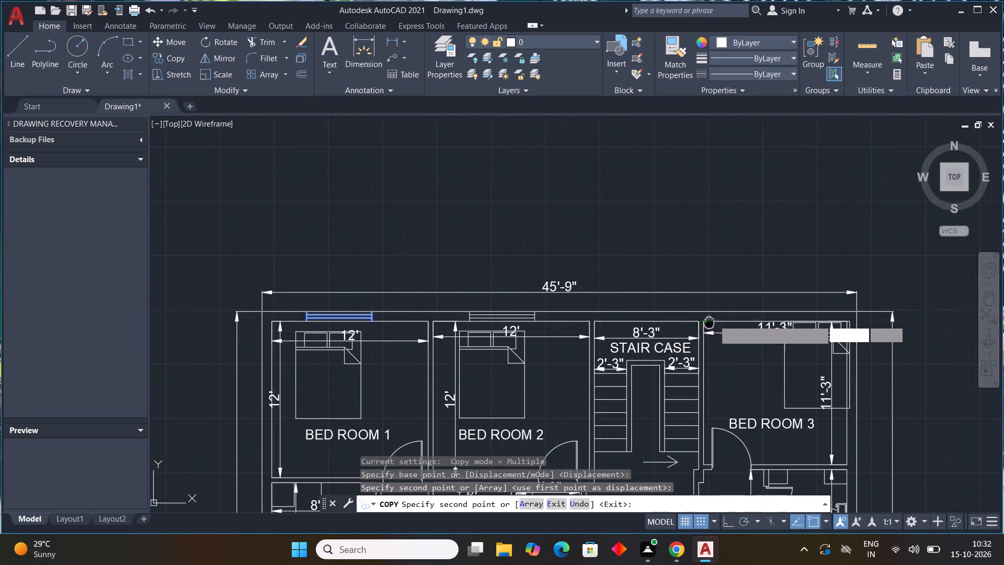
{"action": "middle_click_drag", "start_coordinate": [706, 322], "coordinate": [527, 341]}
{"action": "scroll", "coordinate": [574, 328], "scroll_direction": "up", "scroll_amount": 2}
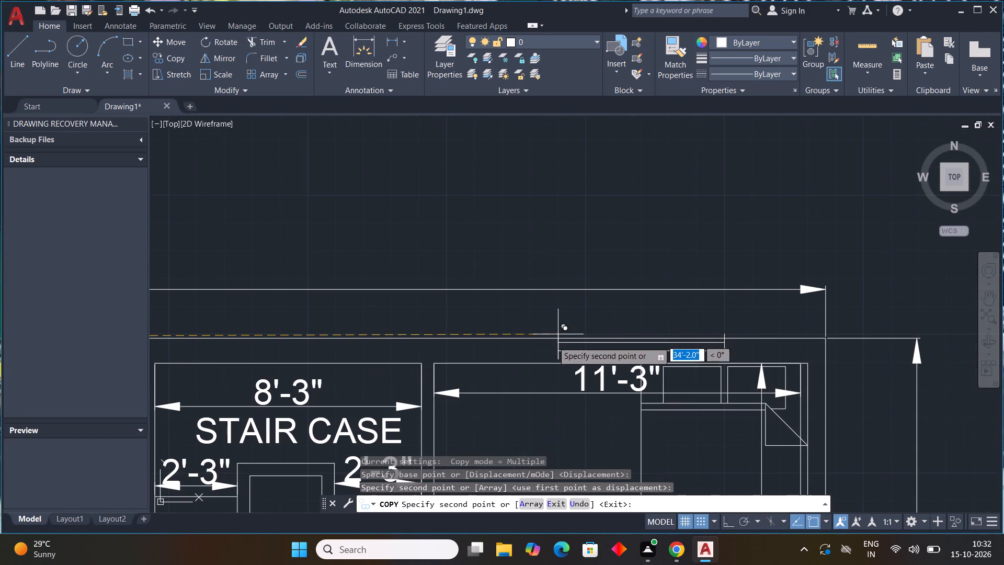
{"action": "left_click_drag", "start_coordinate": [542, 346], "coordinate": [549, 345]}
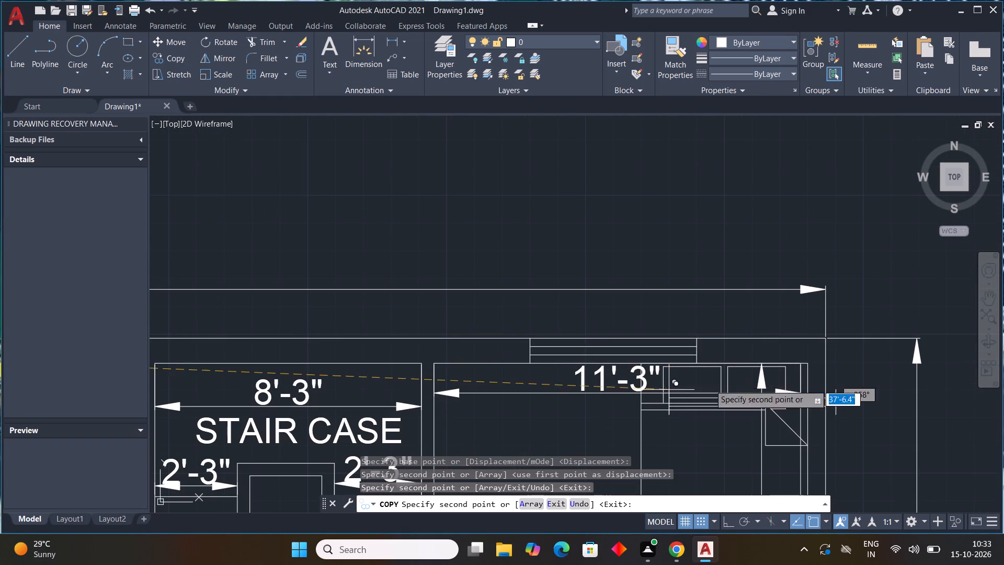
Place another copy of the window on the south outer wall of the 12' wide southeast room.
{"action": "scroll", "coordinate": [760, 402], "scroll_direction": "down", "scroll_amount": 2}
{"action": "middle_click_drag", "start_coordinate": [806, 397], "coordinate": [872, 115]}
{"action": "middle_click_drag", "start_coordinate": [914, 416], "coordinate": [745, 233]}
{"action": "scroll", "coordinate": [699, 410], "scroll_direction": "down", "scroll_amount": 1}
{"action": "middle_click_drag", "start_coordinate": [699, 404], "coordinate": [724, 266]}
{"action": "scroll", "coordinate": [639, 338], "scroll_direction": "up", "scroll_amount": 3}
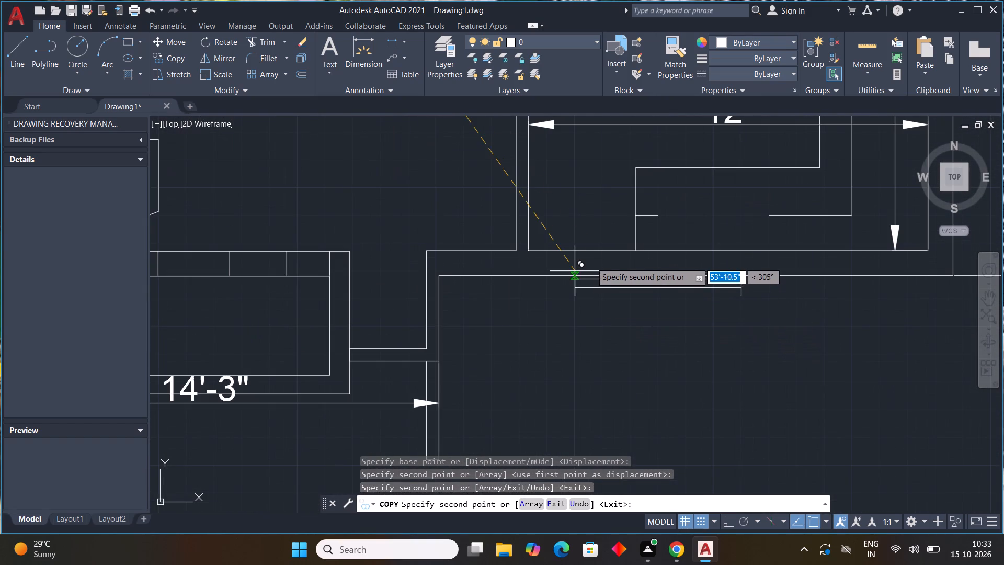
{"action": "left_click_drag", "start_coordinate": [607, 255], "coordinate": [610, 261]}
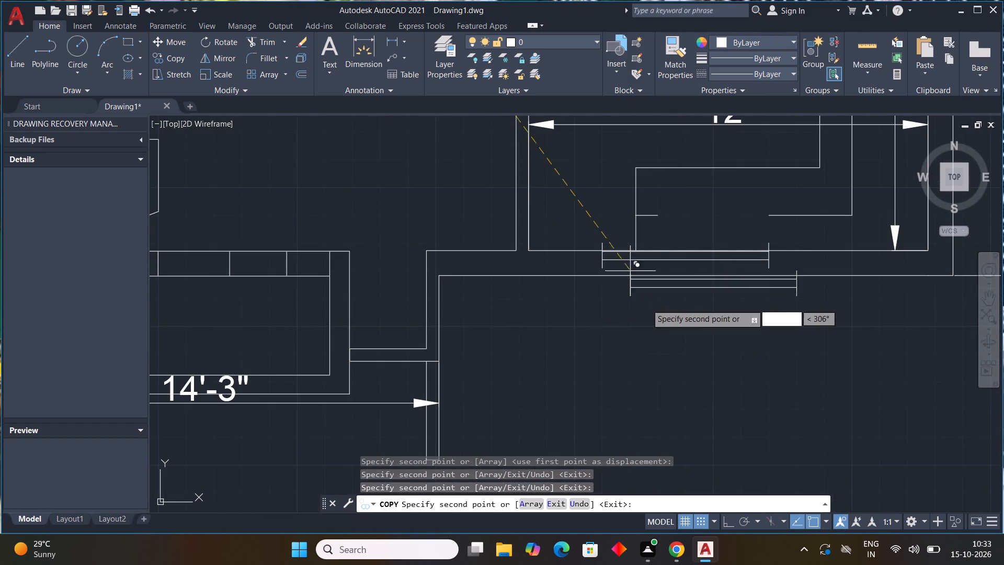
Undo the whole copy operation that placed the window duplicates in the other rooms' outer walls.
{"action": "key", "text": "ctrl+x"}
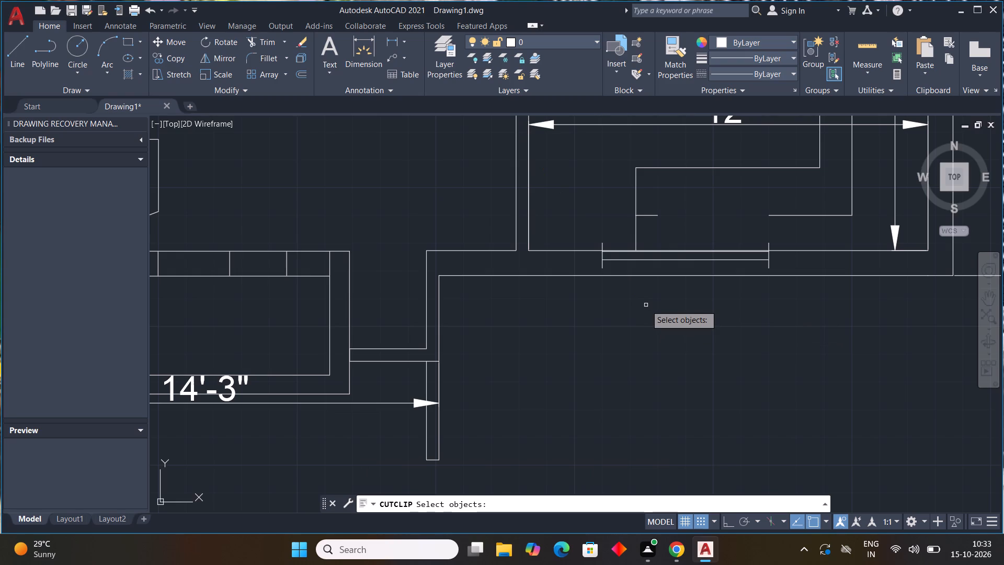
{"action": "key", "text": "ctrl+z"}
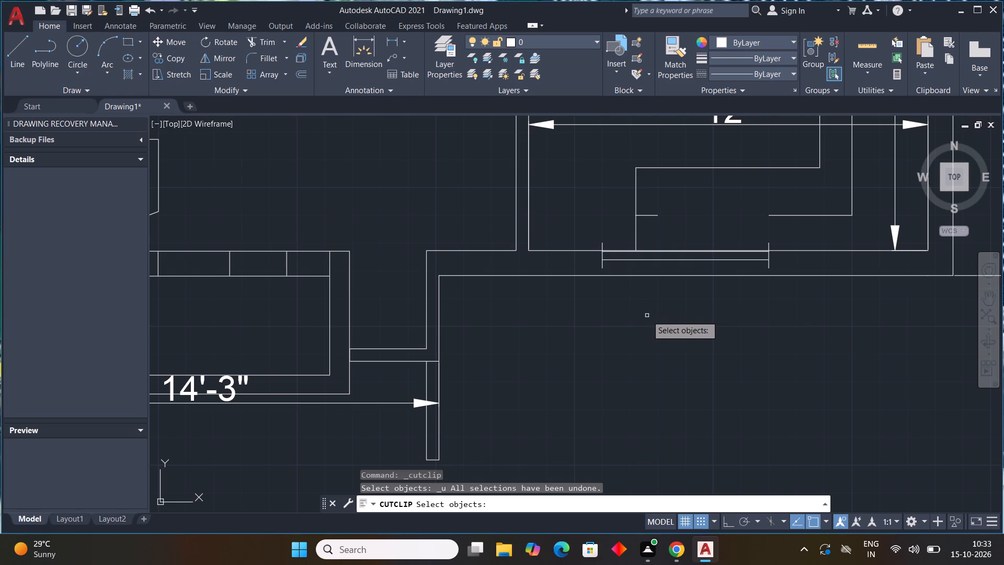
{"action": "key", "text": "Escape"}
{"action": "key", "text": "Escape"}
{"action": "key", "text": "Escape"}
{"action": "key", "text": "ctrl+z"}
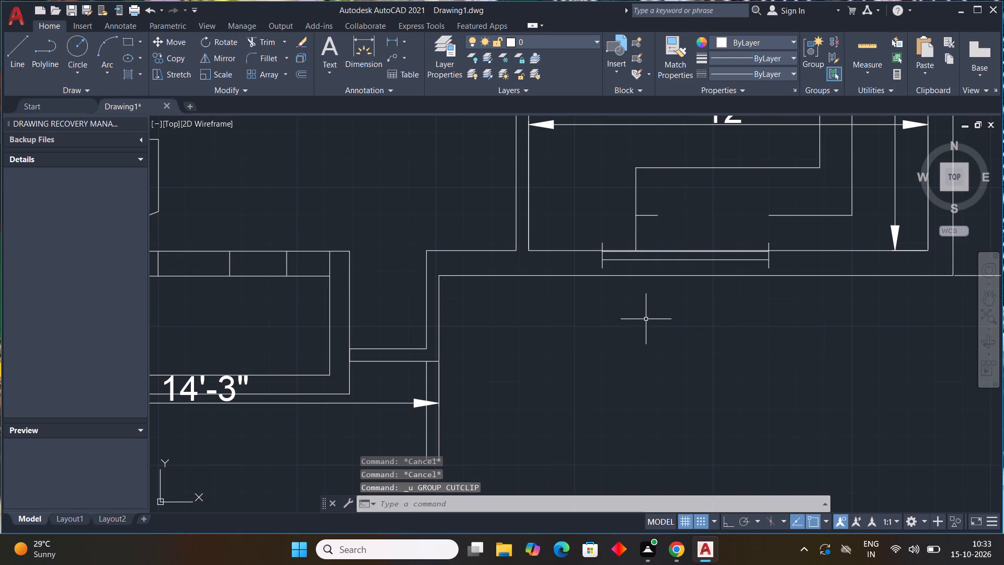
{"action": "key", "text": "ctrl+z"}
Copy BED ROOM 1's four-line window from just above its northwest corner to BED ROOM 2's north outer wall.
{"action": "scroll", "coordinate": [699, 352], "scroll_direction": "down", "scroll_amount": 3}
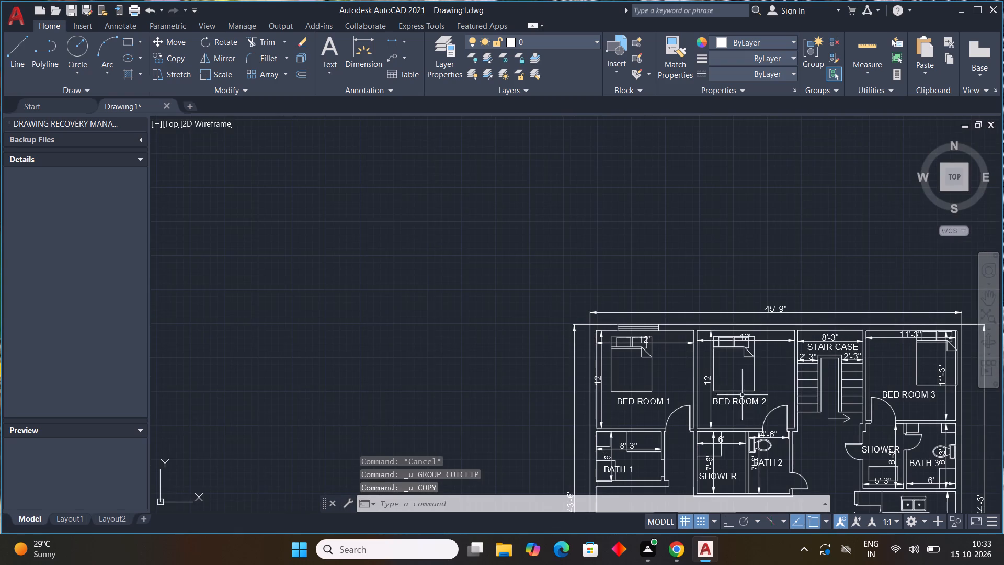
{"action": "middle_click_drag", "start_coordinate": [758, 403], "coordinate": [532, 313]}
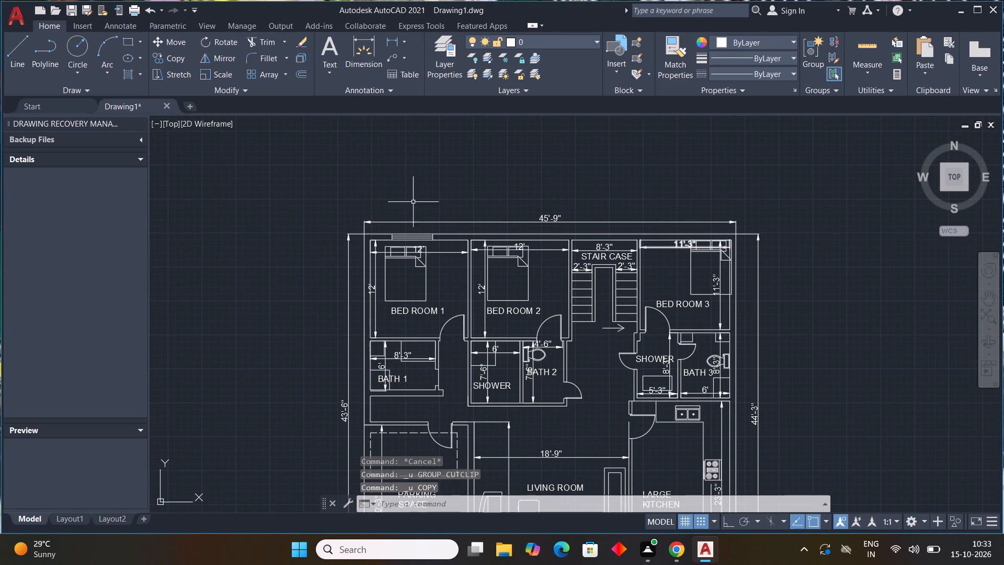
{"action": "scroll", "coordinate": [408, 232], "scroll_direction": "up", "scroll_amount": 2}
{"action": "left_click", "coordinate": [477, 244]}
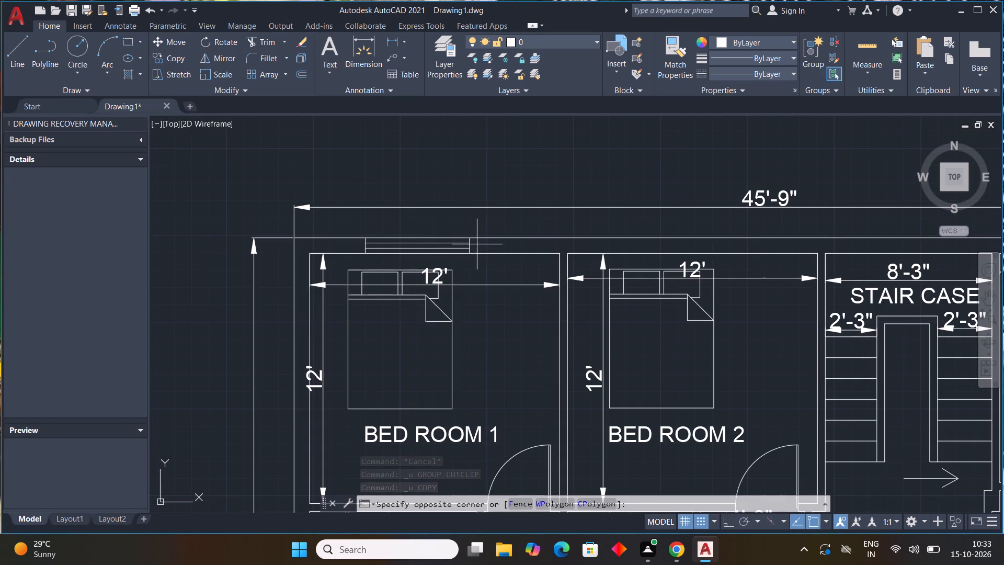
{"action": "left_click", "coordinate": [345, 251]}
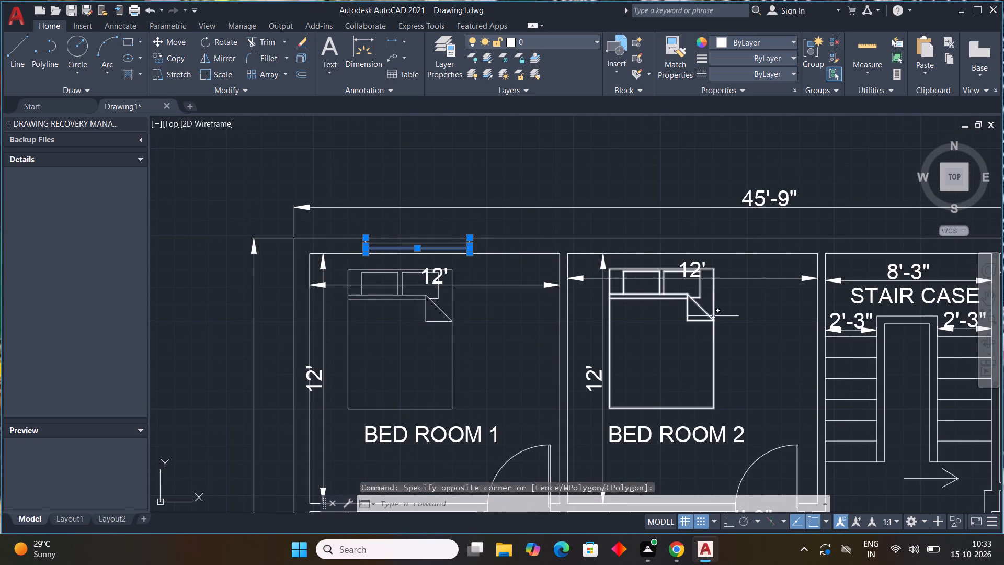
{"action": "scroll", "coordinate": [693, 298], "scroll_direction": "up", "scroll_amount": 4}
{"action": "scroll", "coordinate": [485, 270], "scroll_direction": "down", "scroll_amount": 1}
{"action": "middle_click_drag", "start_coordinate": [491, 273], "coordinate": [692, 390]}
{"action": "scroll", "coordinate": [649, 378], "scroll_direction": "down", "scroll_amount": 1}
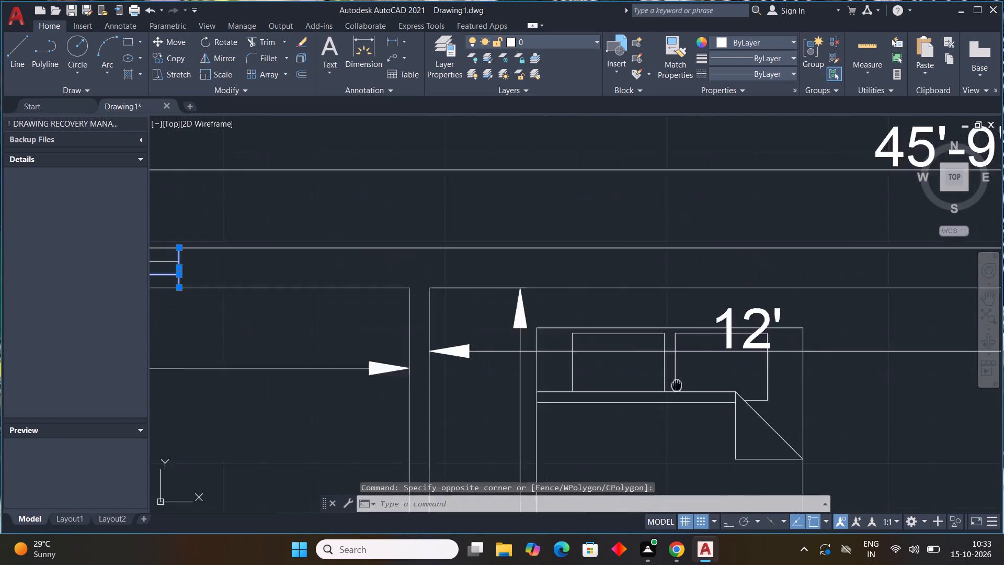
{"action": "middle_click_drag", "start_coordinate": [692, 390], "coordinate": [871, 380]}
{"action": "left_click", "coordinate": [362, 265]}
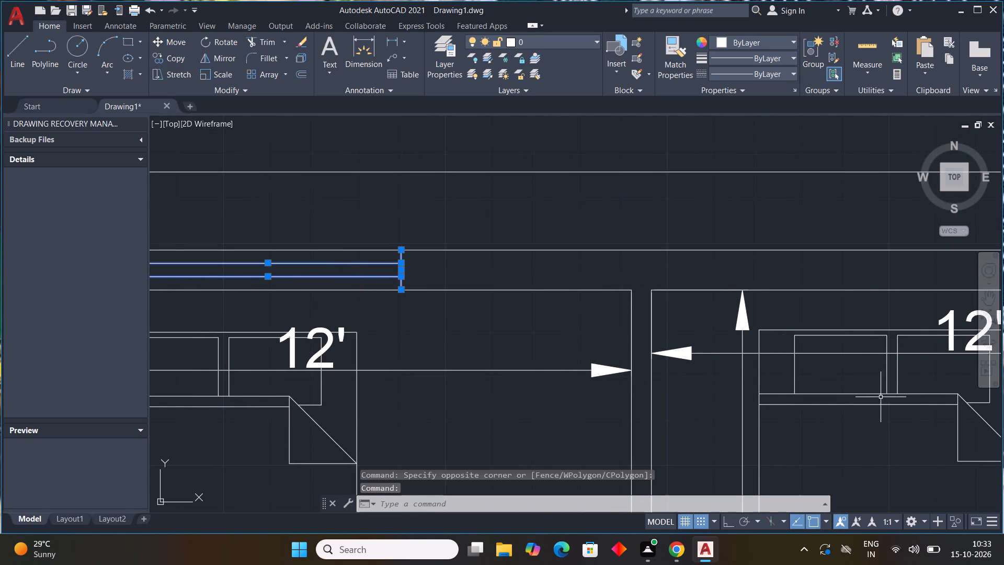
{"action": "key", "text": "c"}
{"action": "key", "text": "o"}
{"action": "key", "text": "space"}
{"action": "scroll", "coordinate": [463, 301], "scroll_direction": "down", "scroll_amount": 3}
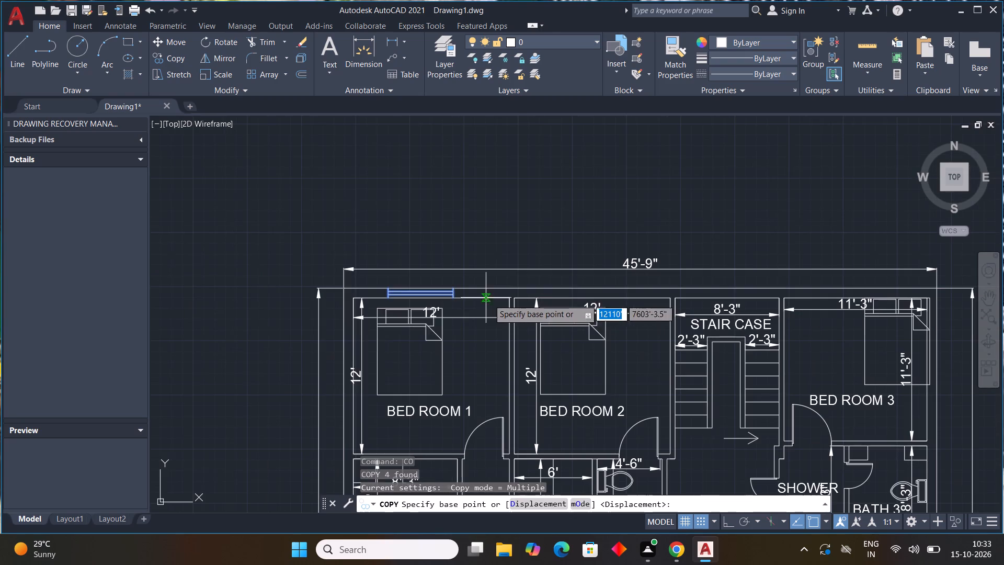
{"action": "scroll", "coordinate": [380, 286], "scroll_direction": "up", "scroll_amount": 4}
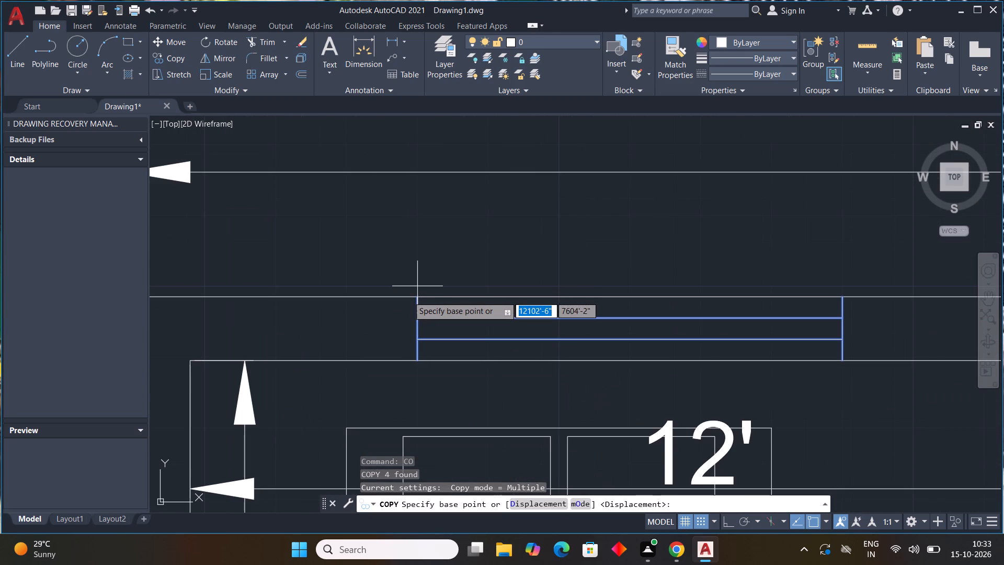
{"action": "left_click", "coordinate": [410, 312]}
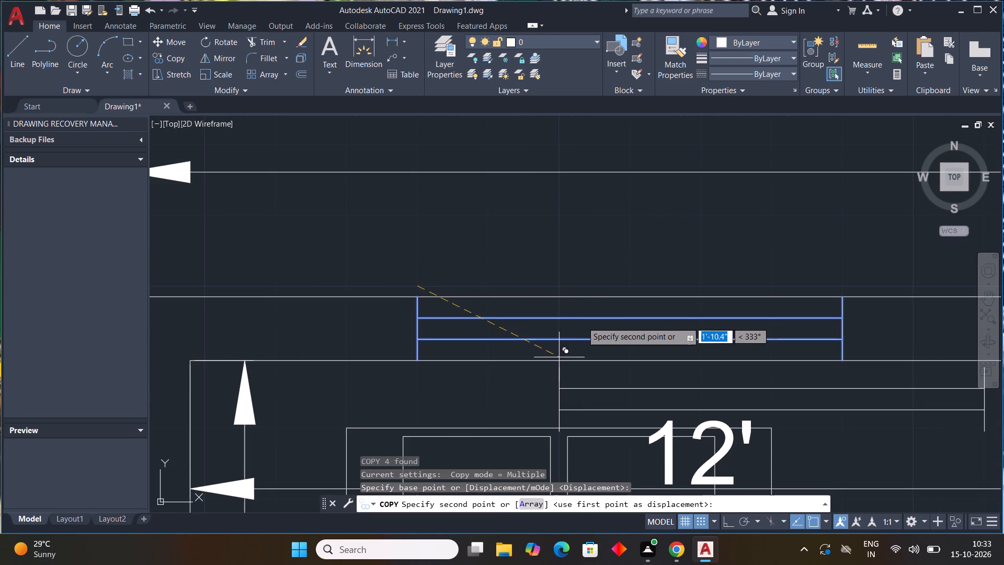
{"action": "scroll", "coordinate": [601, 320], "scroll_direction": "down", "scroll_amount": 1}
{"action": "middle_click_drag", "start_coordinate": [585, 312], "coordinate": [6, 213]}
{"action": "scroll", "coordinate": [523, 240], "scroll_direction": "down", "scroll_amount": 1}
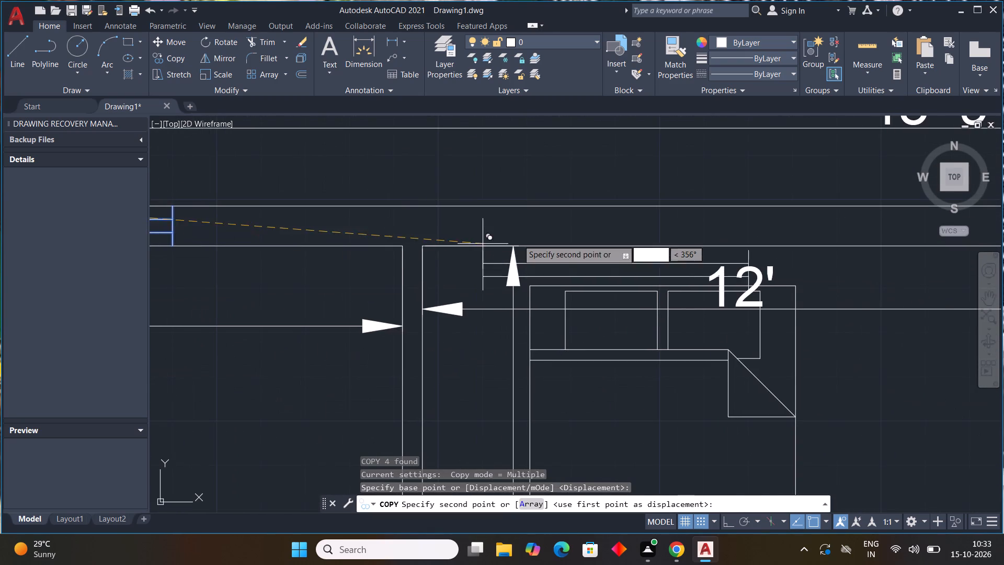
{"action": "scroll", "coordinate": [523, 239], "scroll_direction": "down", "scroll_amount": 1}
{"action": "left_click", "coordinate": [564, 227]}
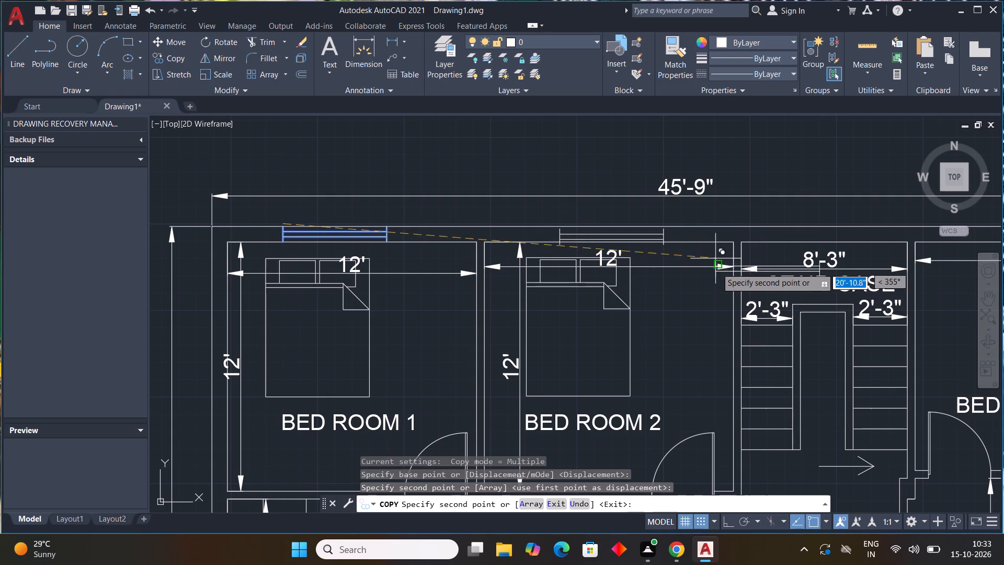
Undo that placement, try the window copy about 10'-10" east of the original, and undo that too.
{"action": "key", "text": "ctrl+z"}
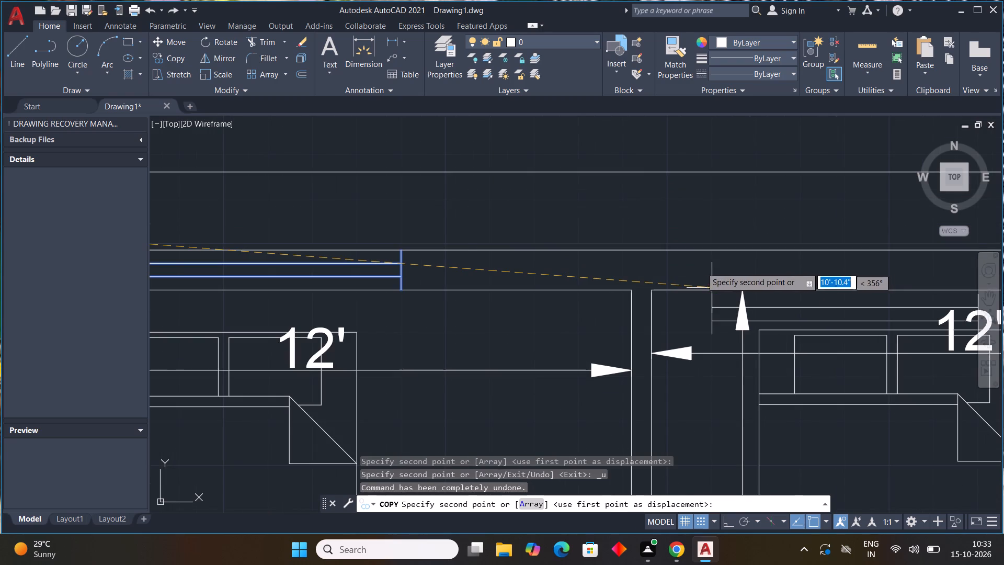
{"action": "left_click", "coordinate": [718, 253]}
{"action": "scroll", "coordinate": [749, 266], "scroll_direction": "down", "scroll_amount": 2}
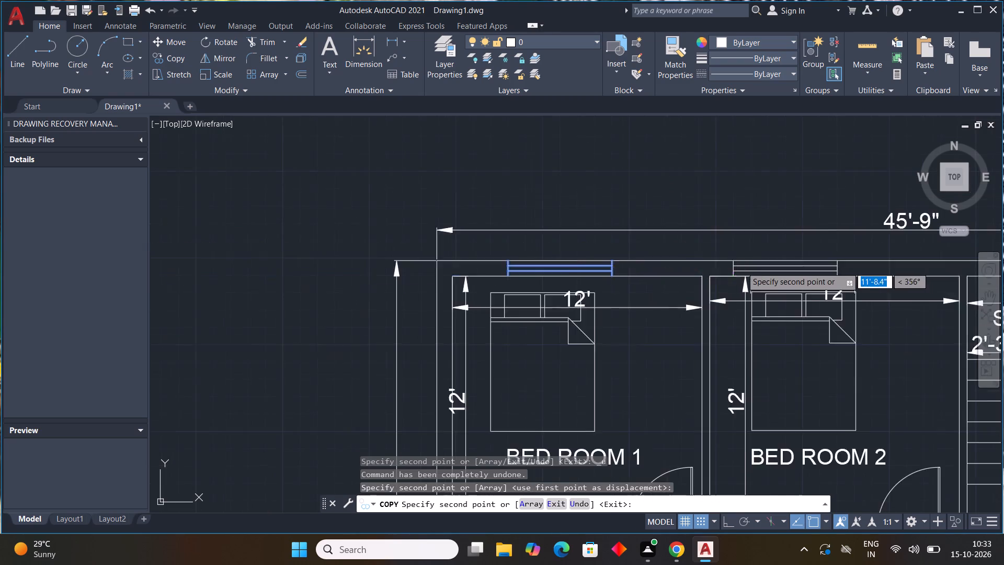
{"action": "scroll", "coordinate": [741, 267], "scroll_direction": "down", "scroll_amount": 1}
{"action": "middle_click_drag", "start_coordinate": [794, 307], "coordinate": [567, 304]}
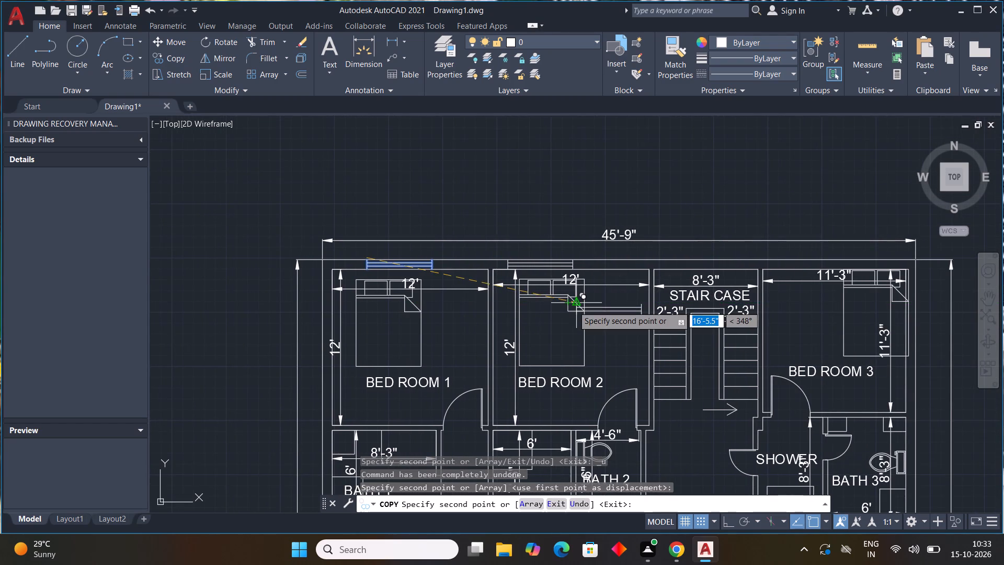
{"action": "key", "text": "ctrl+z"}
Place the window copy in BED ROOM 2's north outer wall, 12'-6" due east of the original.
{"action": "scroll", "coordinate": [484, 267], "scroll_direction": "down", "scroll_amount": 2}
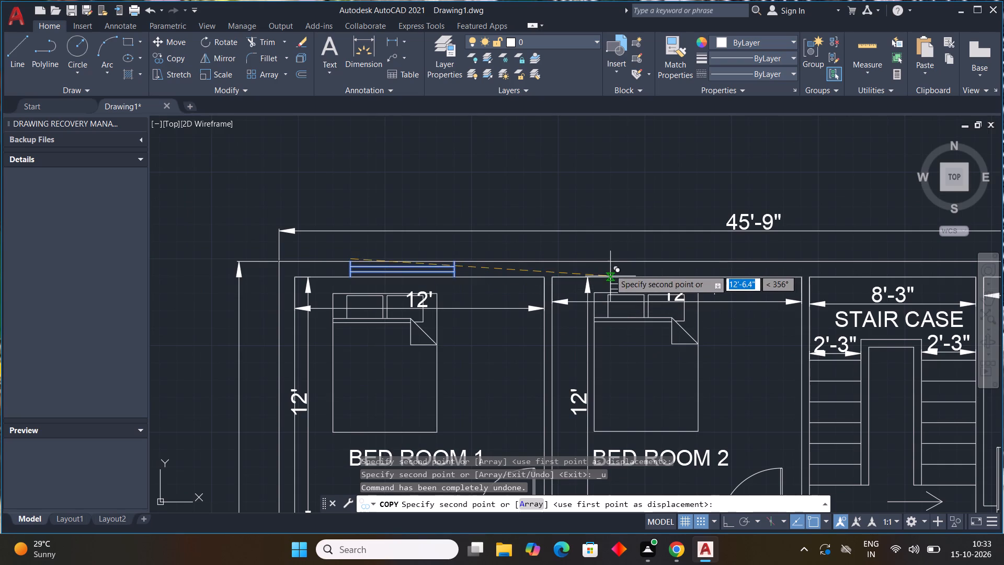
{"action": "scroll", "coordinate": [614, 268], "scroll_direction": "up", "scroll_amount": 2}
{"action": "left_click", "coordinate": [619, 266]}
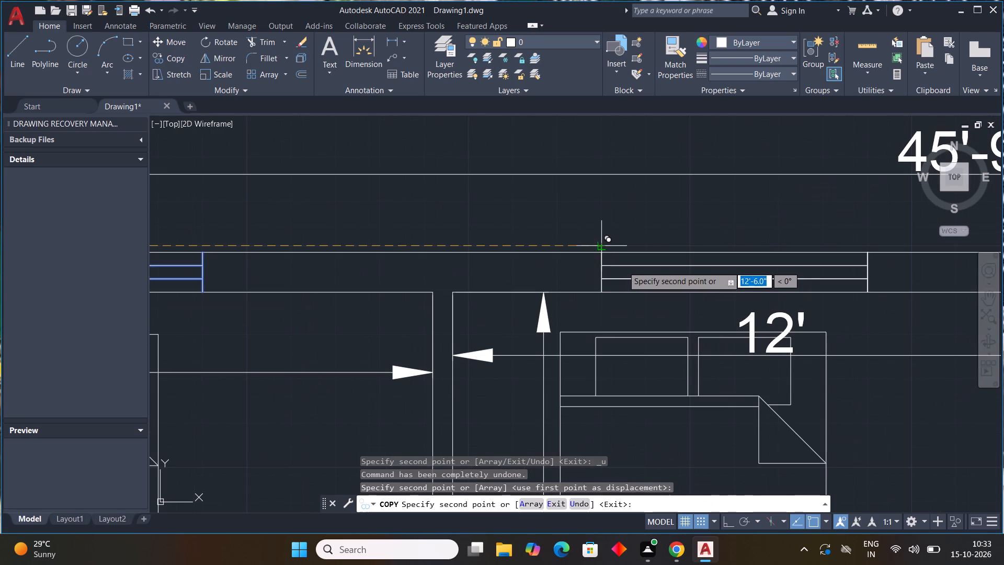
Place another window copy in BED ROOM 3's north outer wall, about 34' due east of the original.
{"action": "scroll", "coordinate": [701, 278], "scroll_direction": "down", "scroll_amount": 3}
{"action": "middle_click_drag", "start_coordinate": [701, 318], "coordinate": [231, 318]}
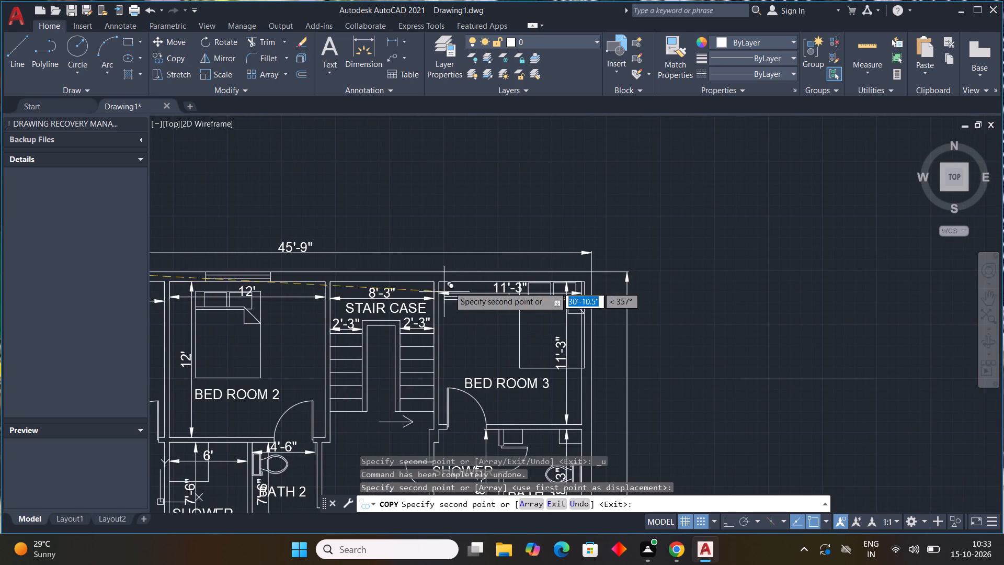
{"action": "scroll", "coordinate": [477, 272], "scroll_direction": "up", "scroll_amount": 3}
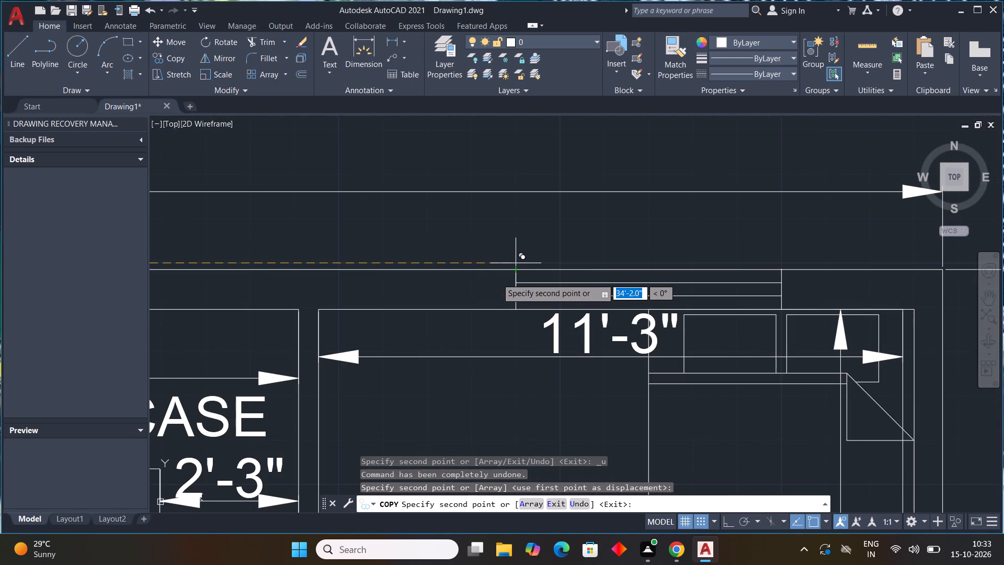
{"action": "left_click", "coordinate": [497, 278]}
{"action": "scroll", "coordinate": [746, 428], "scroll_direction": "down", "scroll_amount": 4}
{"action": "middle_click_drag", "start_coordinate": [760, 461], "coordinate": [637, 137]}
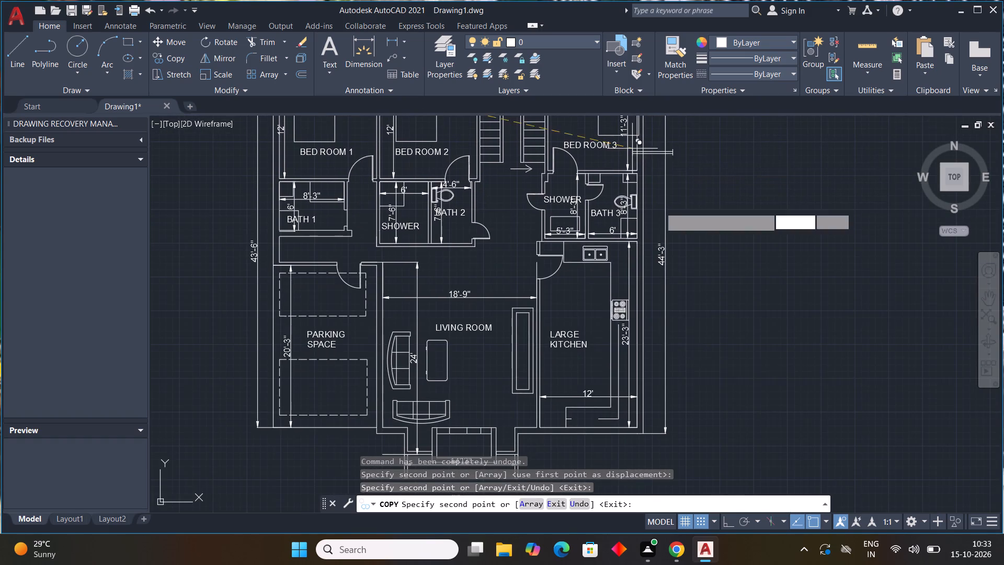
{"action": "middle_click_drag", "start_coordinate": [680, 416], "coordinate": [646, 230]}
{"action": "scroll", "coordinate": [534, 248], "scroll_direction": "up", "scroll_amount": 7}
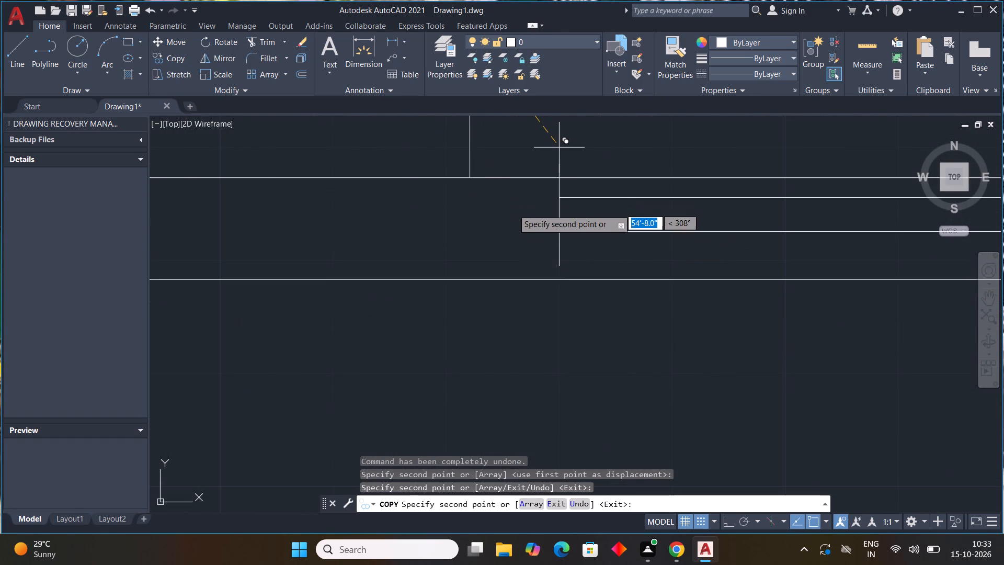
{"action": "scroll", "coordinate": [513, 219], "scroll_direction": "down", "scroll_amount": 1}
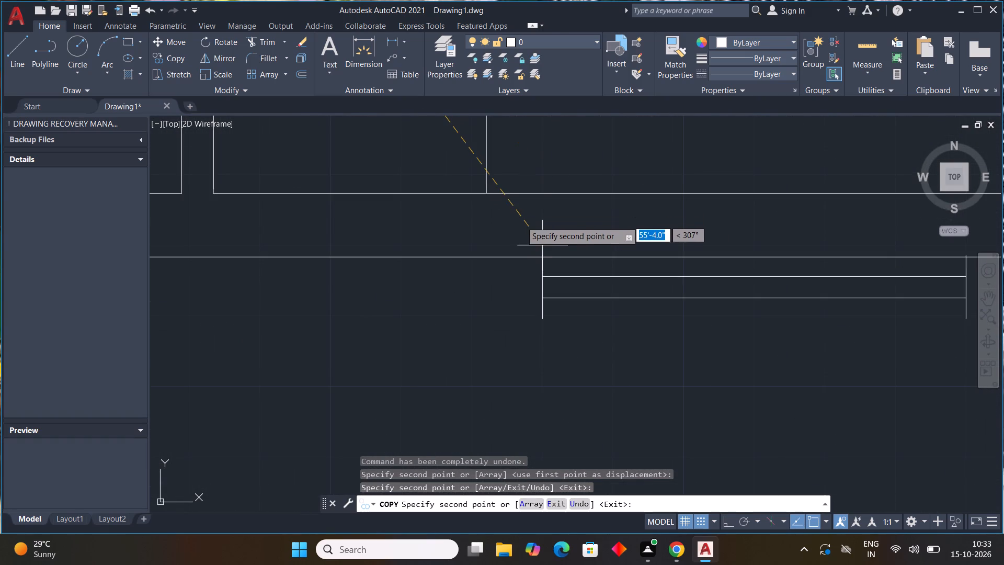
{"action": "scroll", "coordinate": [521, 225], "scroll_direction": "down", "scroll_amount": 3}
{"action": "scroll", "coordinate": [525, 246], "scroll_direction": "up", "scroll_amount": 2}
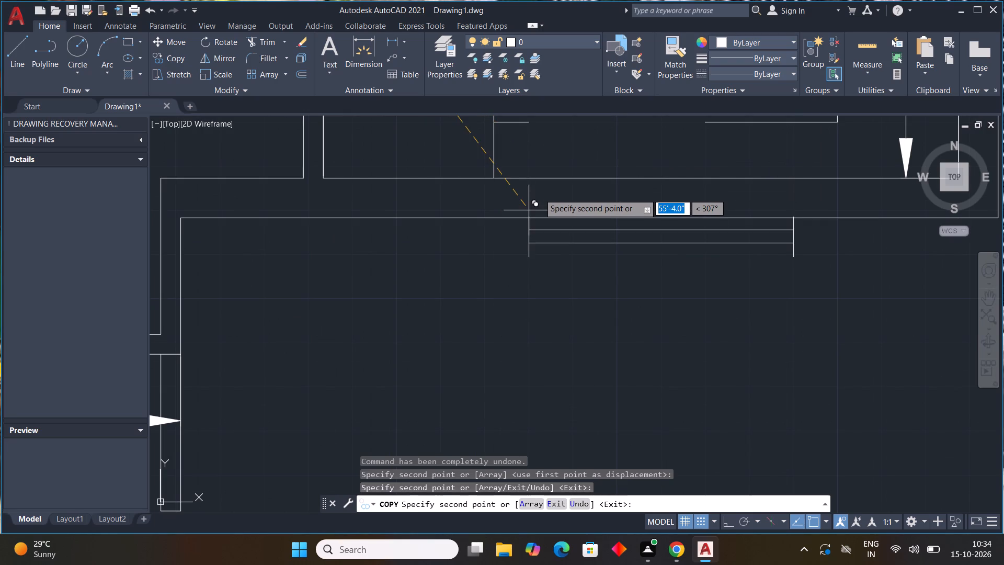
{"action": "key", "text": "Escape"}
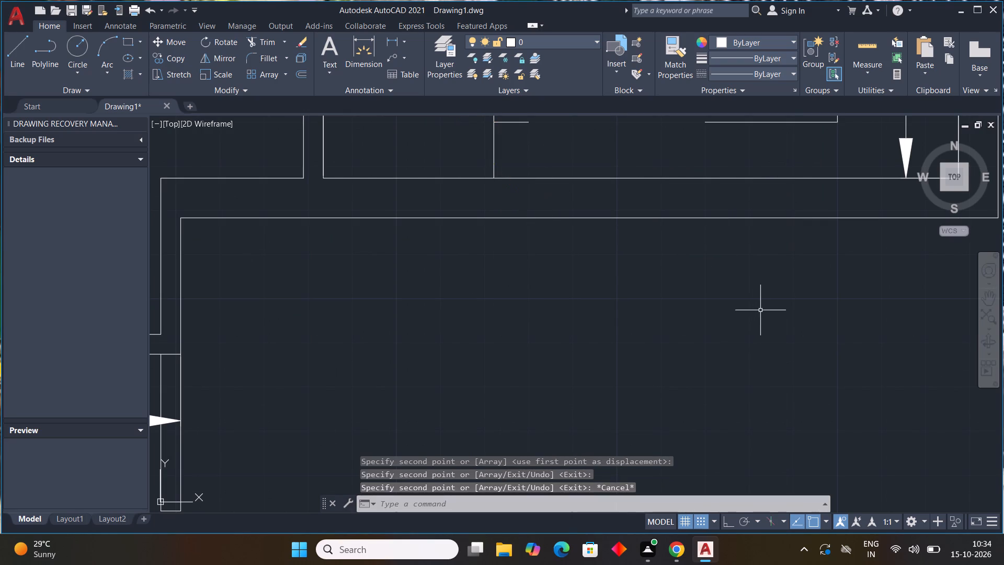
Draw a short vertical jamb line across the LARGE KITCHEN's south outer wall, just east of the counter's west end.
{"action": "key", "text": "l"}
{"action": "key", "text": "space"}
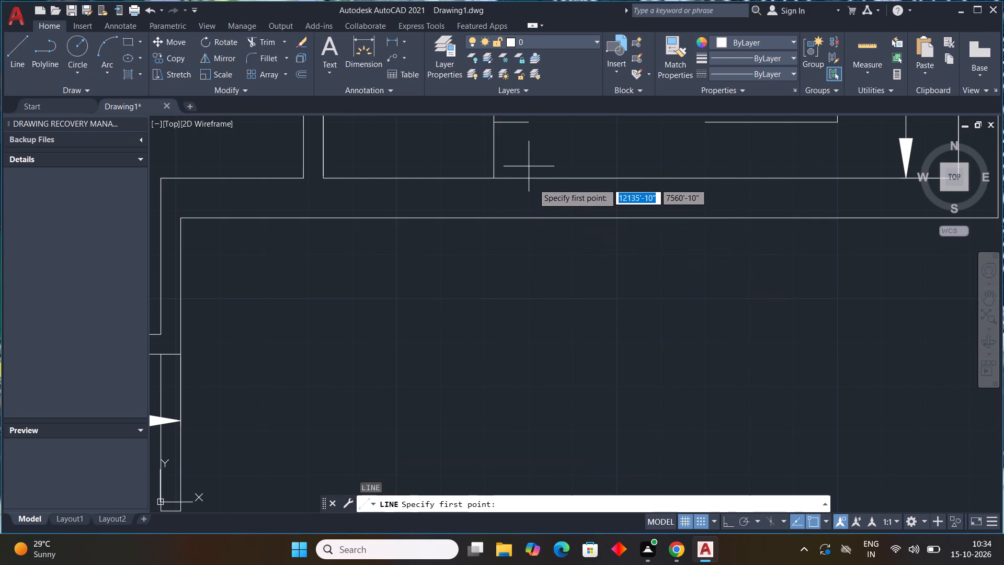
{"action": "left_click", "coordinate": [533, 182]}
{"action": "left_click", "coordinate": [524, 243]}
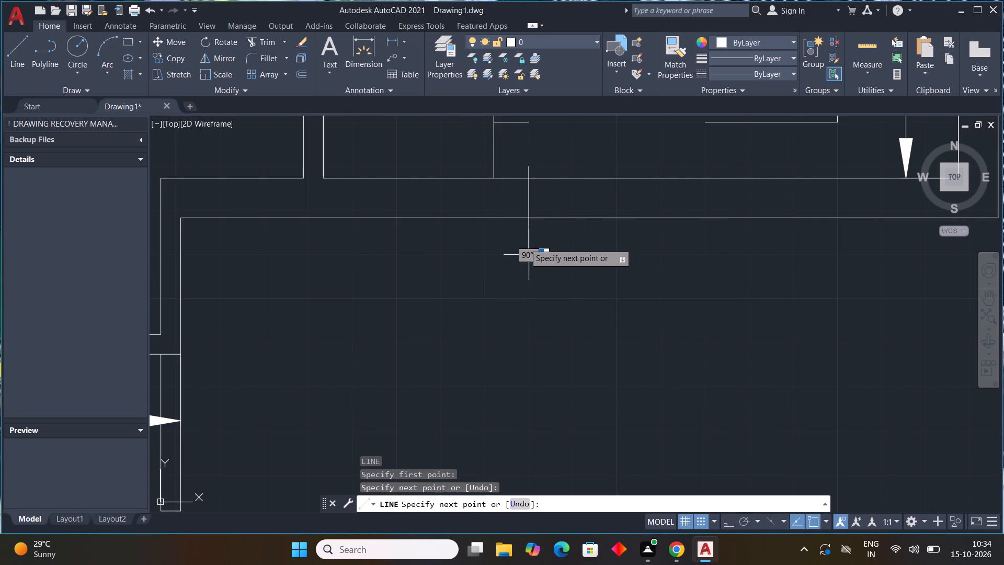
{"action": "key", "text": "Escape"}
Offset the kitchen window's jamb line 5' to the east.
{"action": "scroll", "coordinate": [539, 241], "scroll_direction": "down", "scroll_amount": 3}
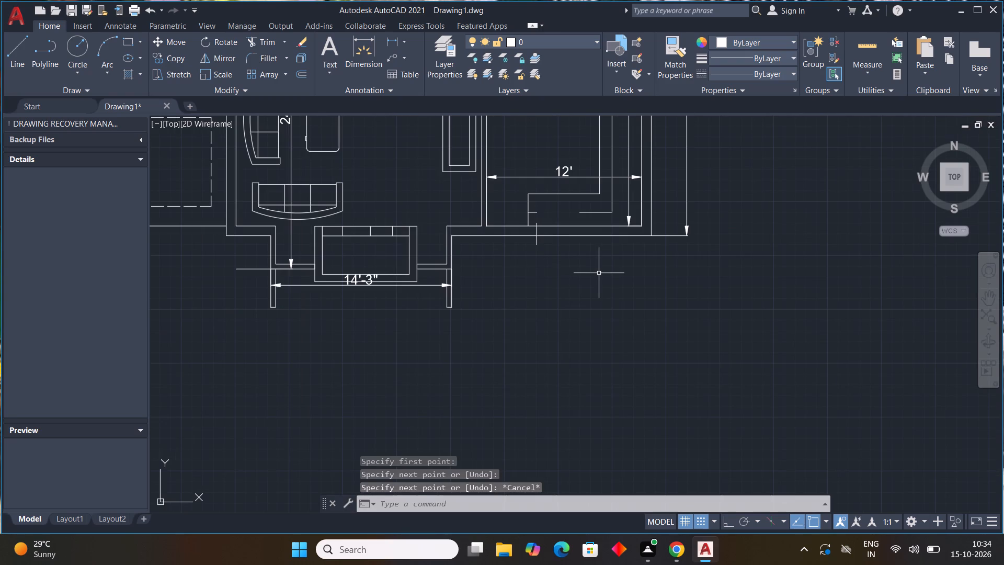
{"action": "type", "text": "OFF"}
{"action": "key", "text": "space"}
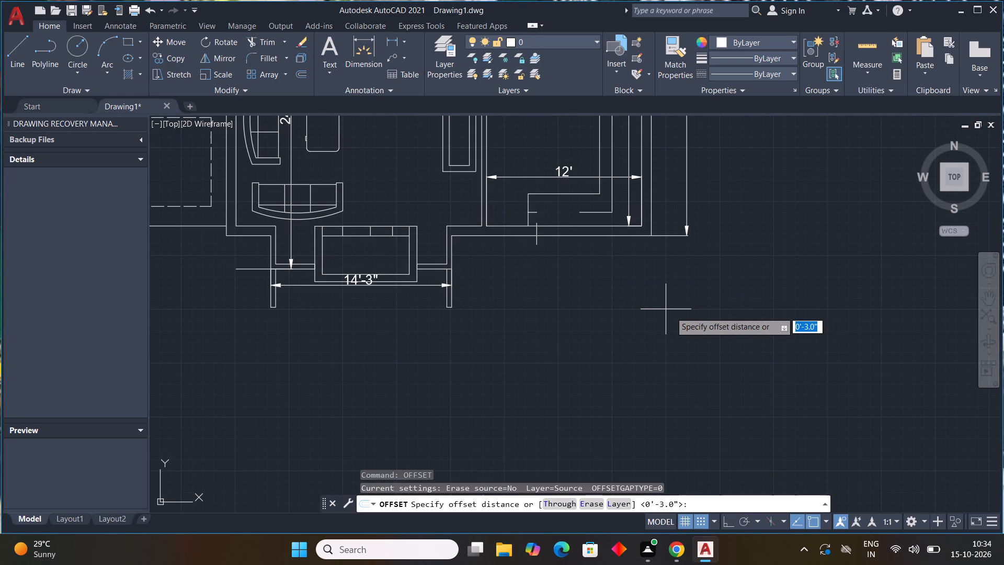
{"action": "key", "text": "5"}
{"action": "key", "text": "apostrophe"}
{"action": "key", "text": "Return"}
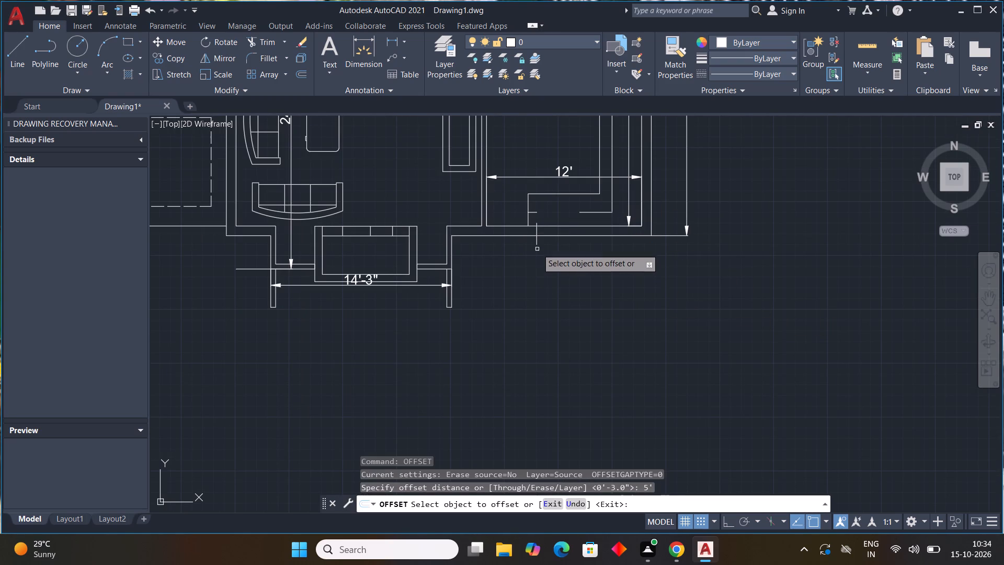
{"action": "left_click_drag", "start_coordinate": [535, 244], "coordinate": [545, 243]}
{"action": "left_click", "coordinate": [592, 246]}
{"action": "key", "text": "Escape"}
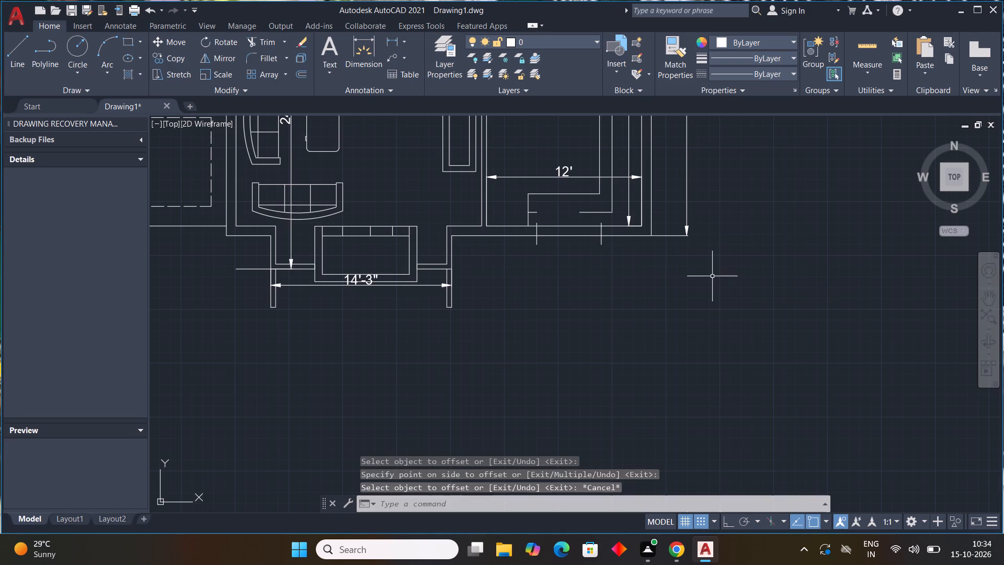
Offset the inner line of the kitchen's south wall outward twice at 3" spacing to form the two window lines.
{"action": "scroll", "coordinate": [621, 276], "scroll_direction": "up", "scroll_amount": 1}
{"action": "middle_click_drag", "start_coordinate": [621, 276], "coordinate": [631, 307]}
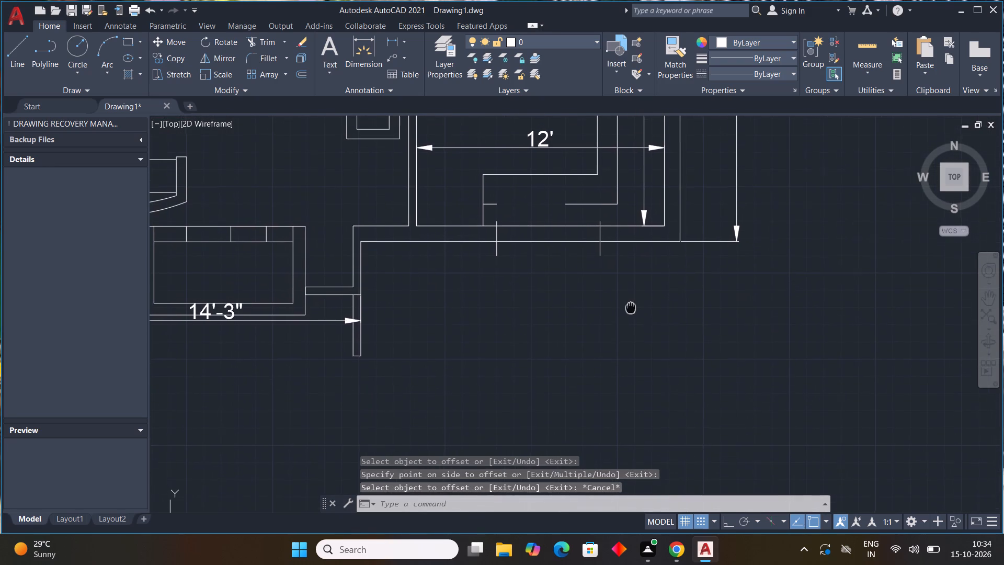
{"action": "middle_click_drag", "start_coordinate": [631, 307], "coordinate": [631, 309]}
{"action": "type", "text": "OFF 3"}
{"action": "key", "text": "shift+quotedbl"}
{"action": "key", "text": "Return"}
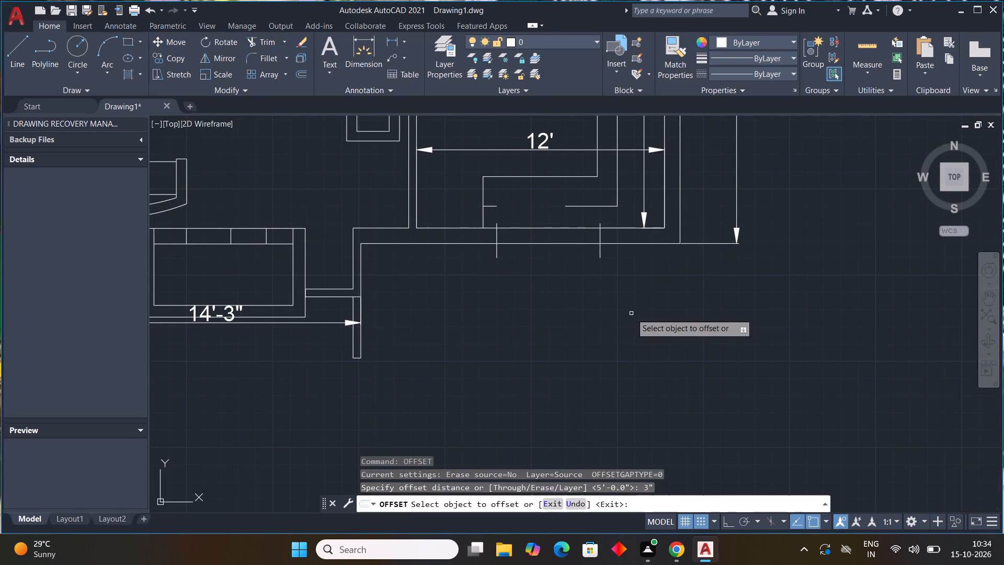
{"action": "left_click_drag", "start_coordinate": [554, 229], "coordinate": [554, 237]}
{"action": "left_click", "coordinate": [554, 246]}
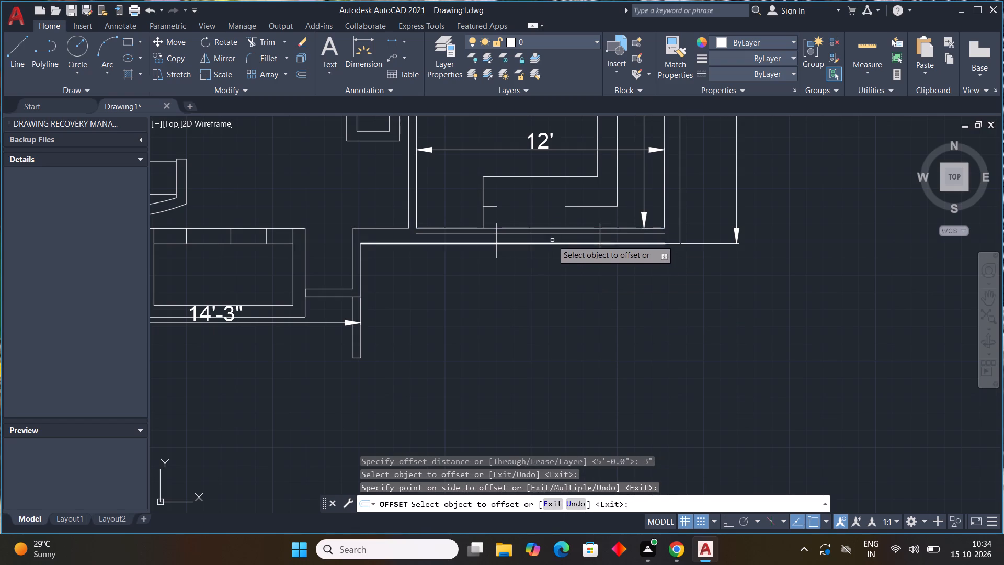
{"action": "left_click", "coordinate": [552, 232]}
{"action": "left_click", "coordinate": [552, 247]}
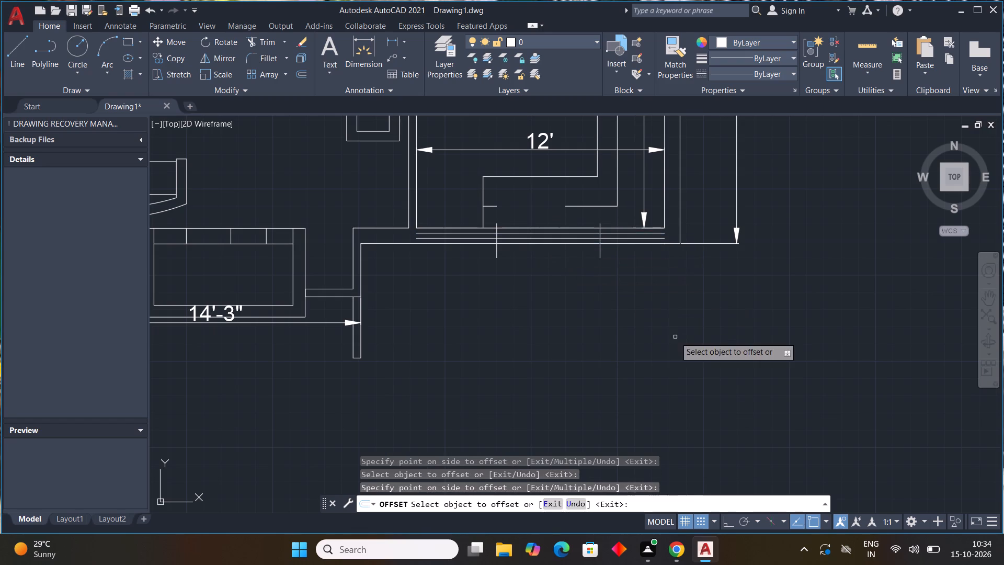
{"action": "key", "text": "Escape"}
Trim the kitchen window lines east of the east jamb and both jambs' ends projecting beyond the south wall's faces.
{"action": "key", "text": "t"}
{"action": "type", "text": "R"}
{"action": "key", "text": "space"}
{"action": "scroll", "coordinate": [627, 251], "scroll_direction": "up", "scroll_amount": 2}
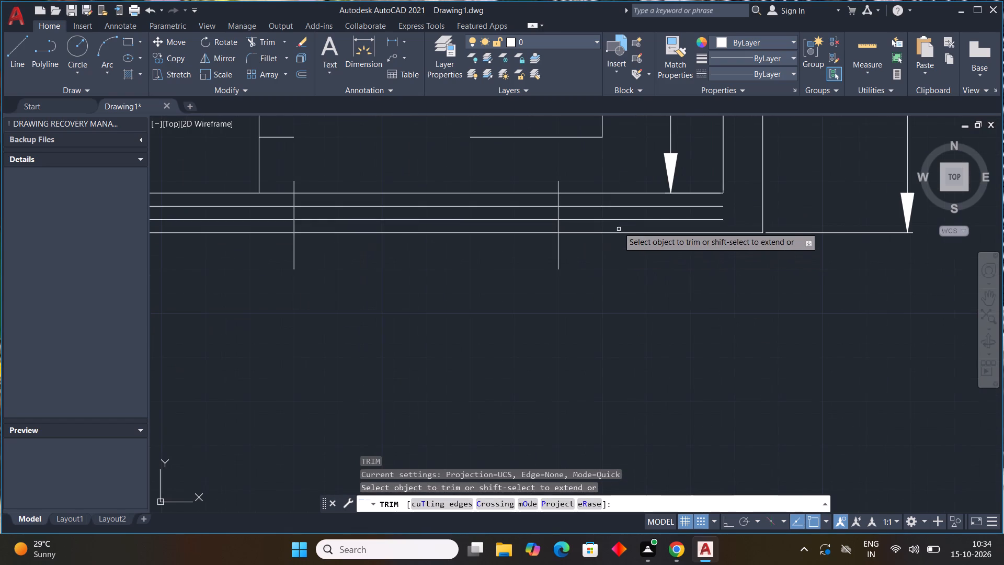
{"action": "left_click_drag", "start_coordinate": [621, 205], "coordinate": [617, 220]}
{"action": "left_click", "coordinate": [617, 220]}
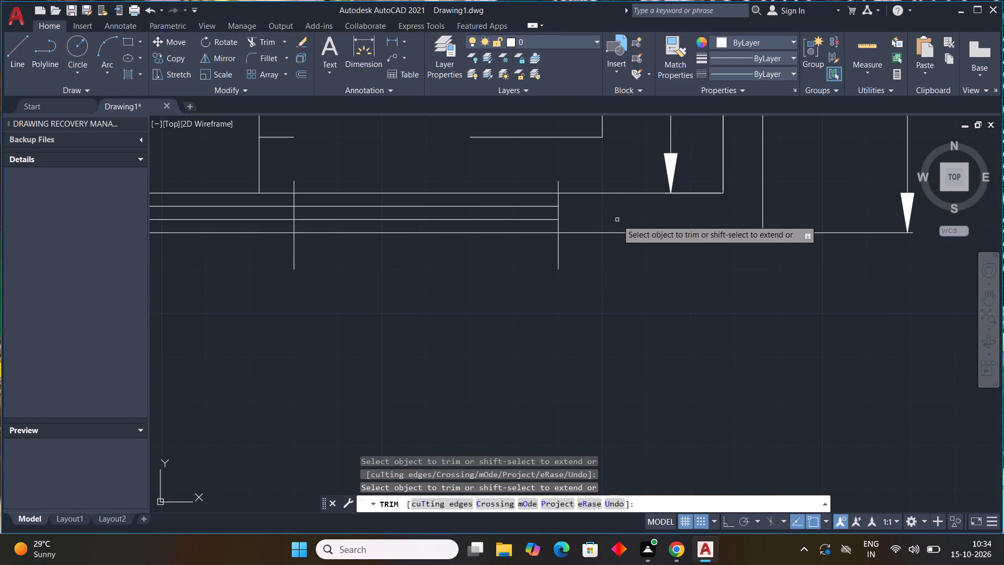
{"action": "left_click_drag", "start_coordinate": [584, 245], "coordinate": [290, 242]}
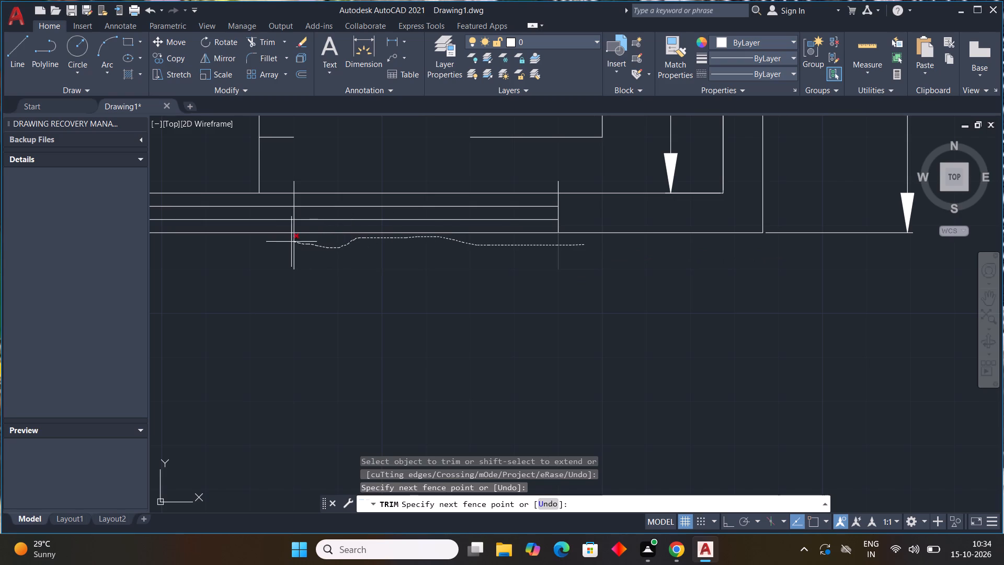
{"action": "left_click_drag", "start_coordinate": [290, 242], "coordinate": [266, 233]}
{"action": "left_click_drag", "start_coordinate": [289, 183], "coordinate": [316, 179]}
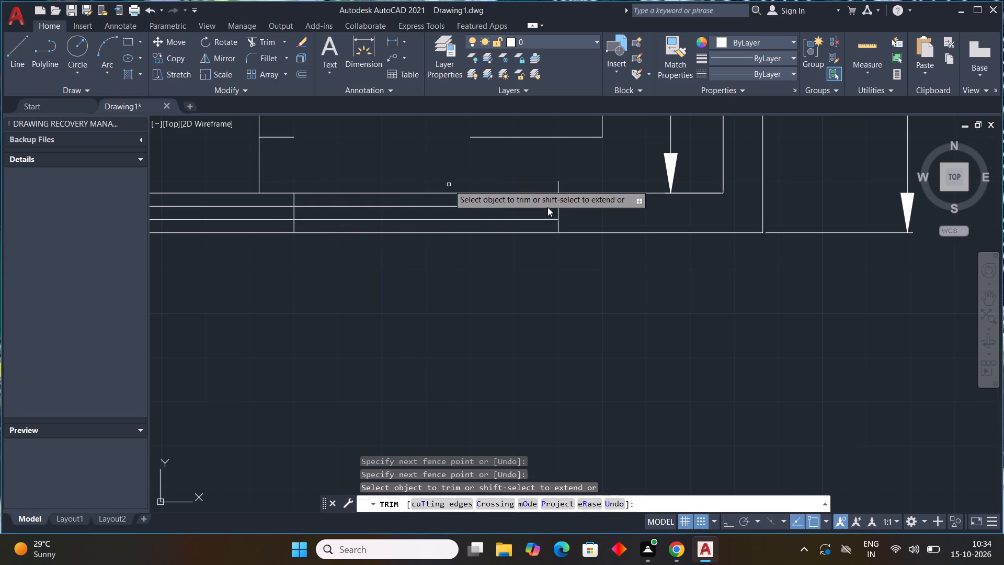
{"action": "left_click_drag", "start_coordinate": [572, 182], "coordinate": [513, 182]}
Trim the two kitchen window lines west of the west jamb so they end at the window opening.
{"action": "scroll", "coordinate": [663, 346], "scroll_direction": "down", "scroll_amount": 1}
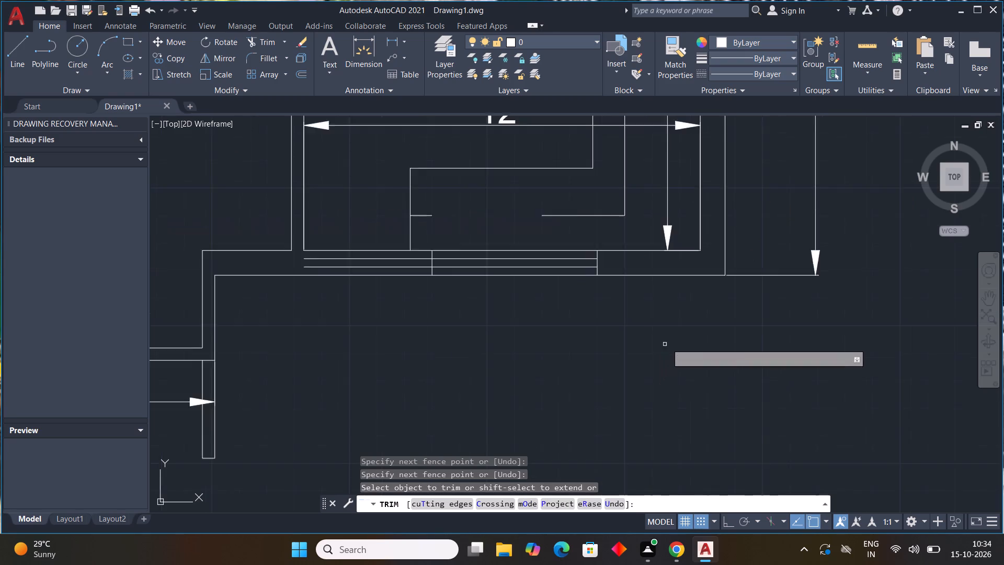
{"action": "middle_click_drag", "start_coordinate": [690, 335], "coordinate": [803, 314]}
{"action": "scroll", "coordinate": [487, 235], "scroll_direction": "up", "scroll_amount": 3}
{"action": "left_click_drag", "start_coordinate": [512, 229], "coordinate": [514, 288]}
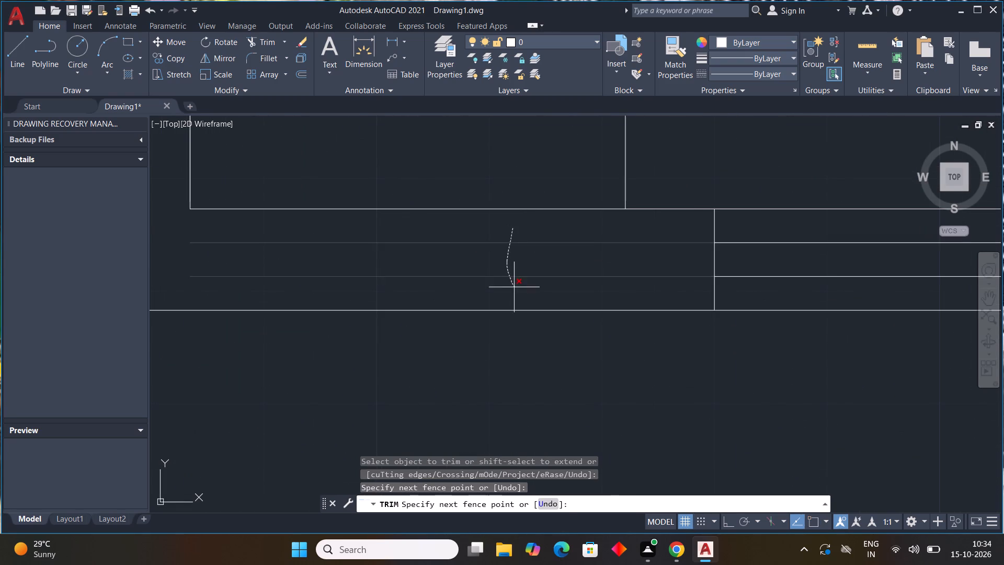
{"action": "left_click_drag", "start_coordinate": [514, 288], "coordinate": [515, 288]}
{"action": "scroll", "coordinate": [618, 309], "scroll_direction": "down", "scroll_amount": 4}
{"action": "scroll", "coordinate": [767, 418], "scroll_direction": "down", "scroll_amount": 2}
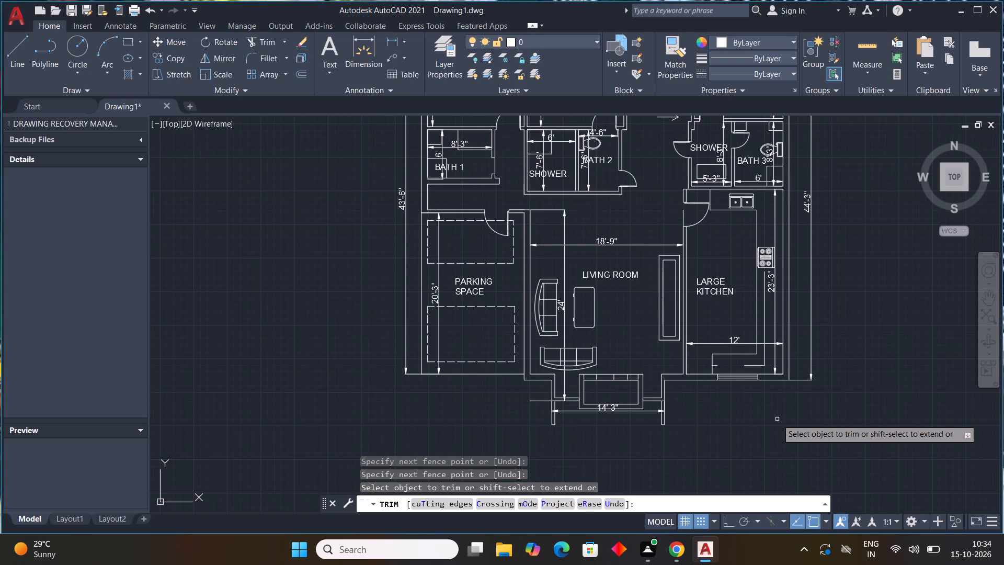
{"action": "key", "text": "Escape"}
Copy BED ROOM 1's north window, both jambs and both inner lines, into the empty space west of the plan.
{"action": "middle_click_drag", "start_coordinate": [600, 256], "coordinate": [629, 388]}
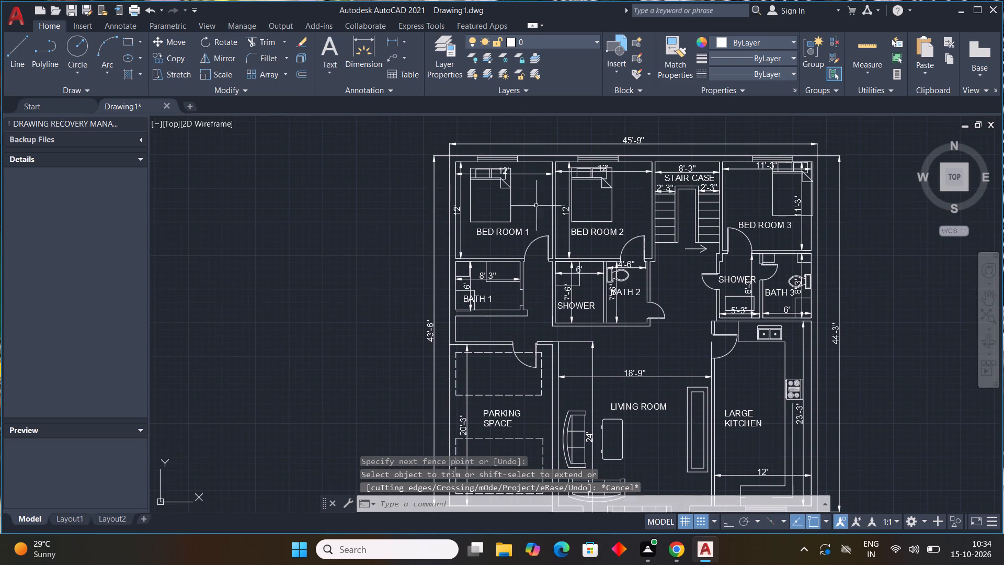
{"action": "scroll", "coordinate": [527, 163], "scroll_direction": "up", "scroll_amount": 3}
{"action": "middle_click_drag", "start_coordinate": [528, 179], "coordinate": [577, 253]}
{"action": "scroll", "coordinate": [555, 221], "scroll_direction": "up", "scroll_amount": 3}
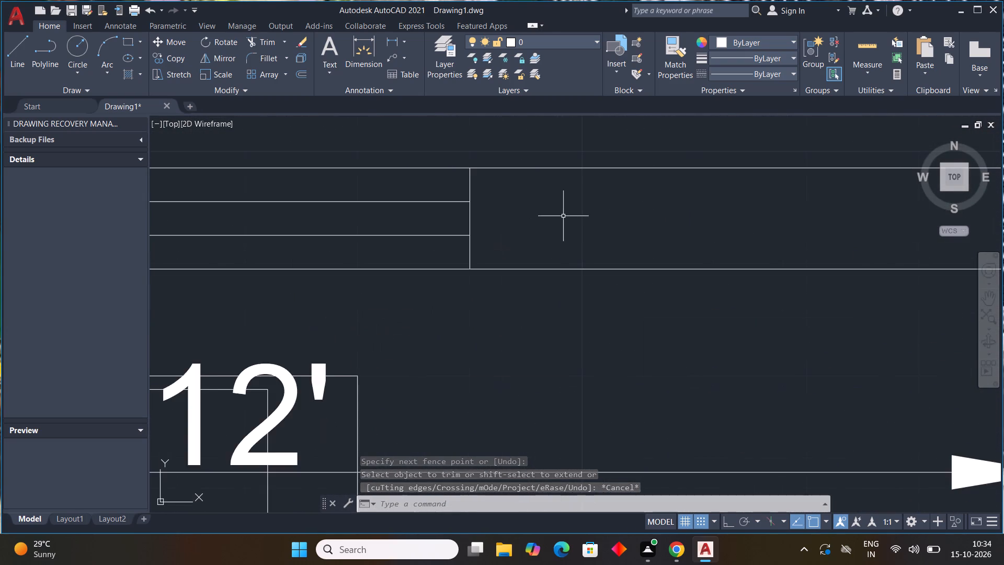
{"action": "scroll", "coordinate": [566, 215], "scroll_direction": "down", "scroll_amount": 1}
{"action": "middle_click_drag", "start_coordinate": [579, 218], "coordinate": [756, 208]}
{"action": "left_click", "coordinate": [724, 201]}
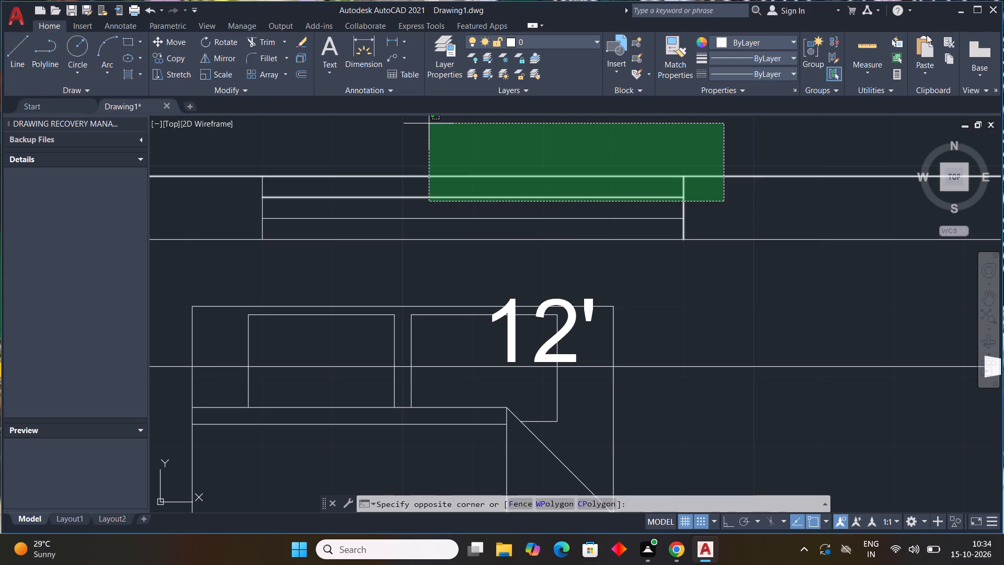
{"action": "key", "text": "Escape"}
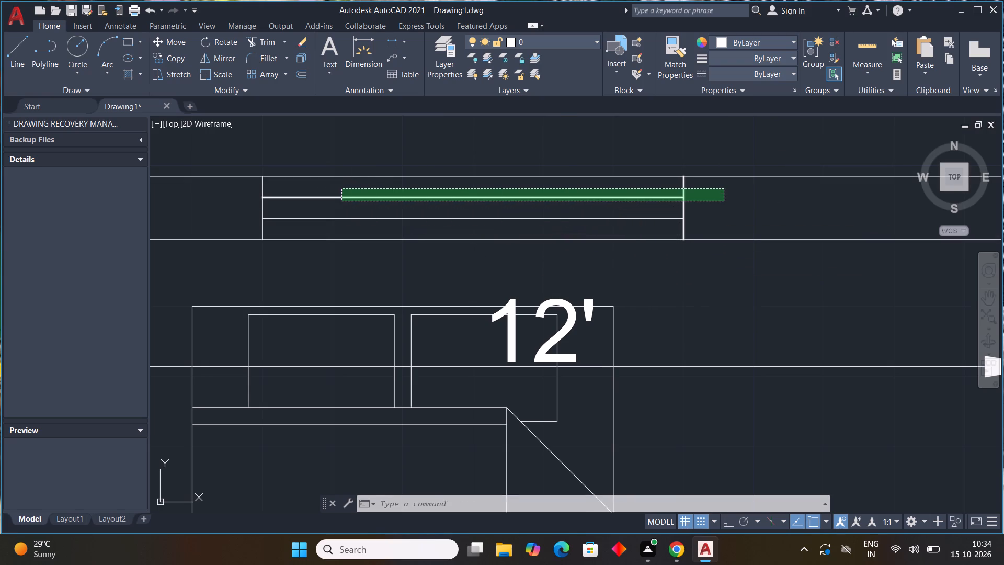
{"action": "left_click_drag", "start_coordinate": [711, 188], "coordinate": [684, 187]}
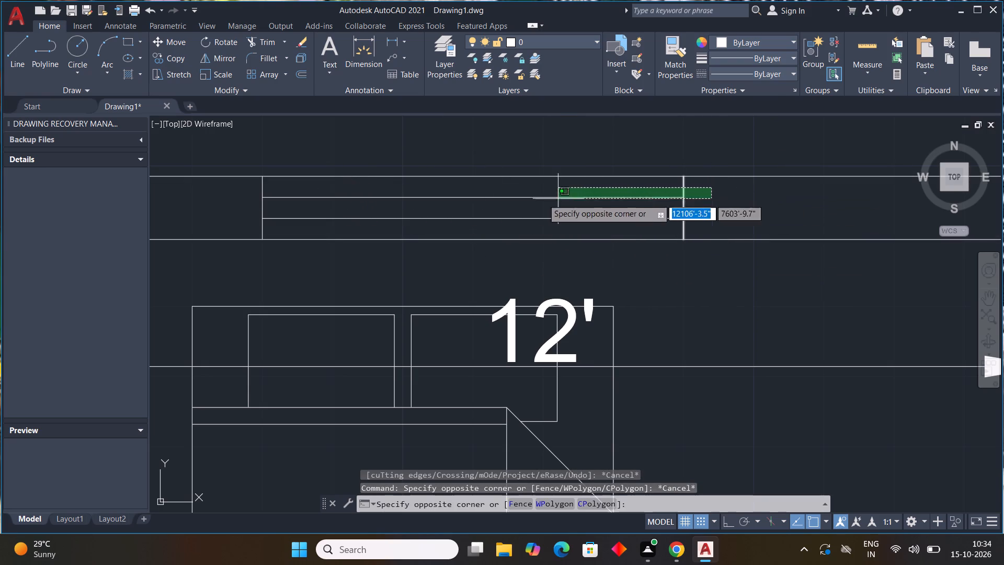
{"action": "left_click", "coordinate": [234, 230]}
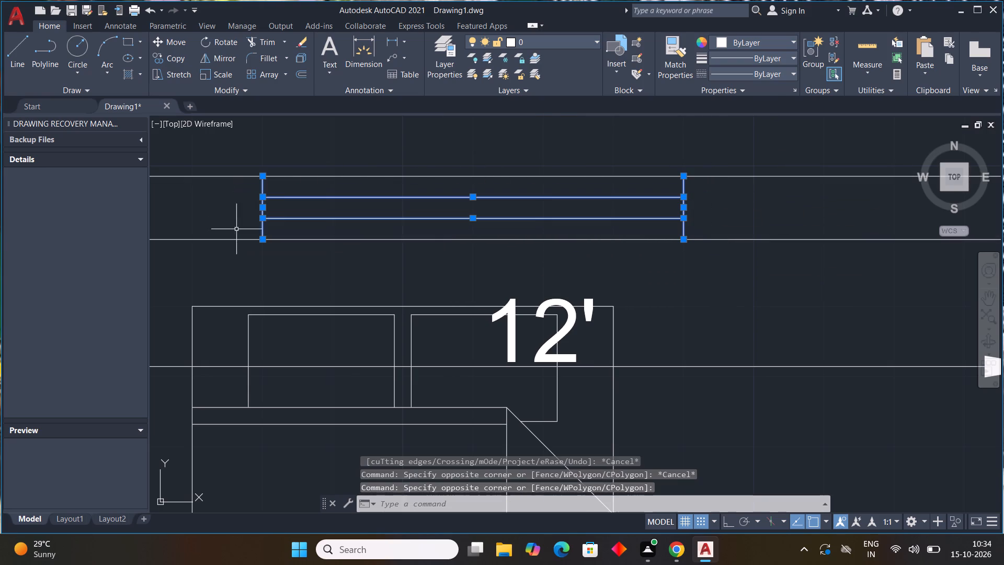
{"action": "key", "text": "c"}
{"action": "key", "text": "o"}
{"action": "key", "text": "space"}
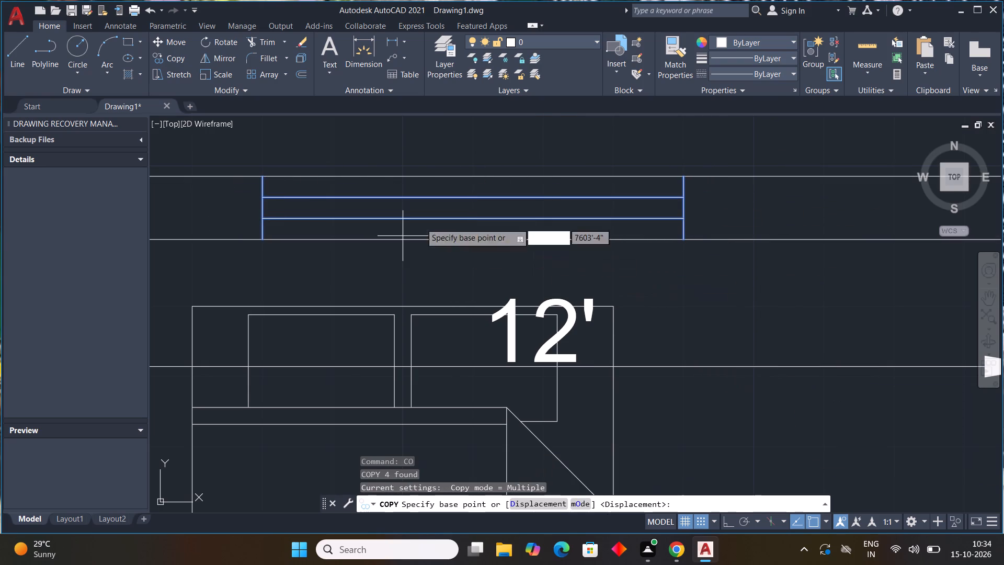
{"action": "left_click", "coordinate": [266, 192]}
{"action": "scroll", "coordinate": [489, 240], "scroll_direction": "down", "scroll_amount": 3}
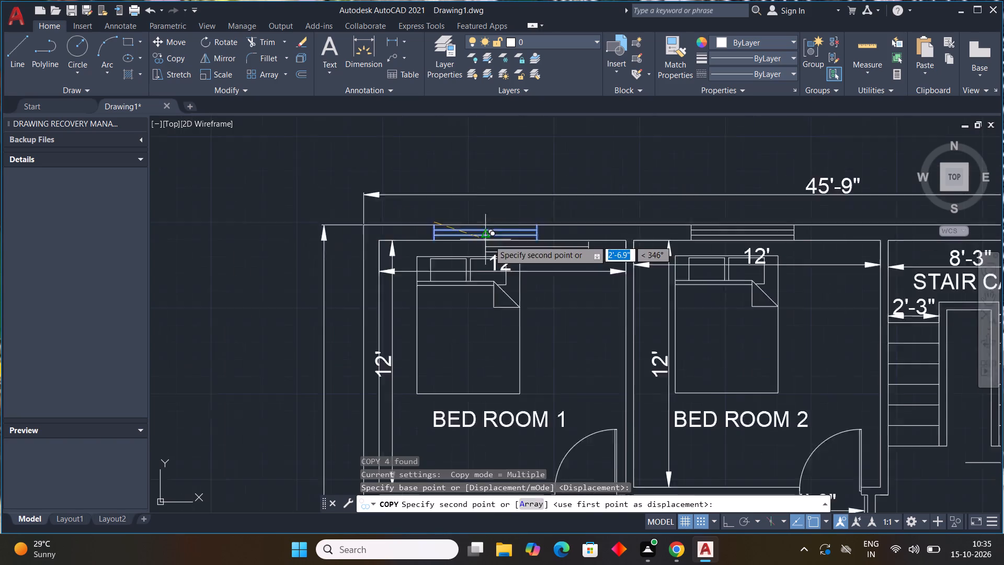
{"action": "scroll", "coordinate": [489, 240], "scroll_direction": "down", "scroll_amount": 1}
{"action": "left_click", "coordinate": [218, 245]}
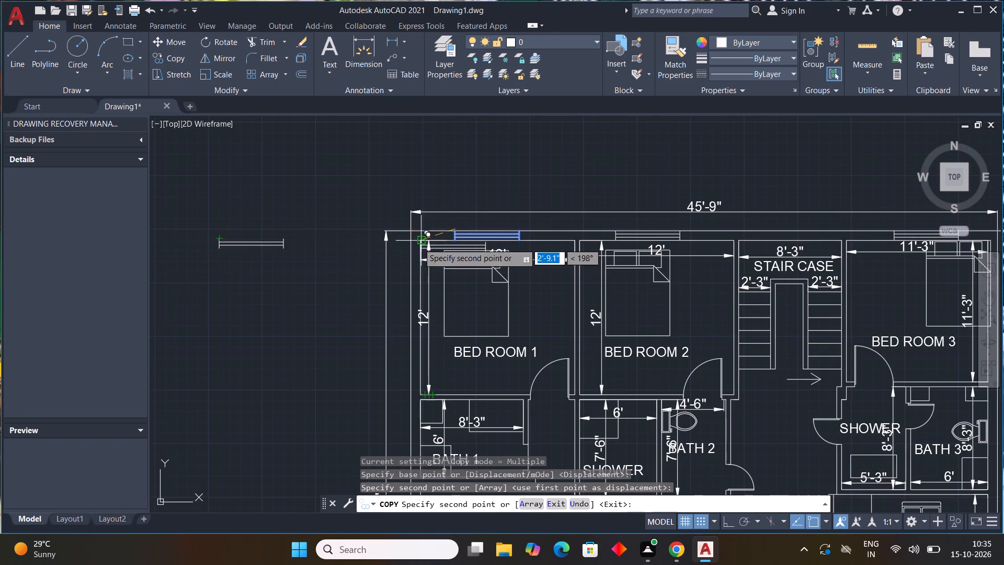
{"action": "scroll", "coordinate": [422, 245], "scroll_direction": "down", "scroll_amount": 1}
{"action": "key", "text": "Escape"}
Rotate the loose window copy west of the plan by 90° about its east end so it stands vertical.
{"action": "middle_click_drag", "start_coordinate": [289, 303], "coordinate": [298, 303]}
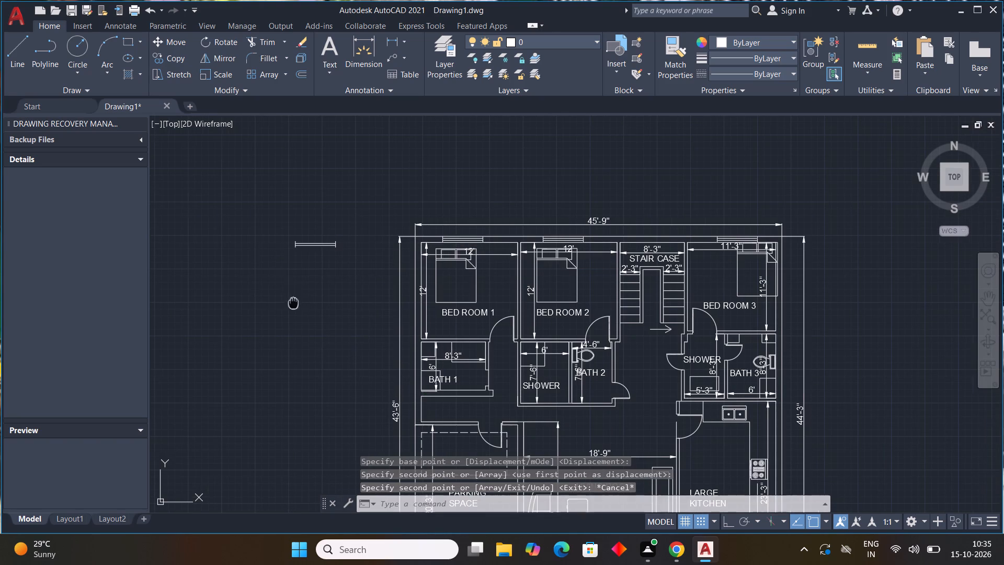
{"action": "middle_click_drag", "start_coordinate": [298, 303], "coordinate": [417, 282]}
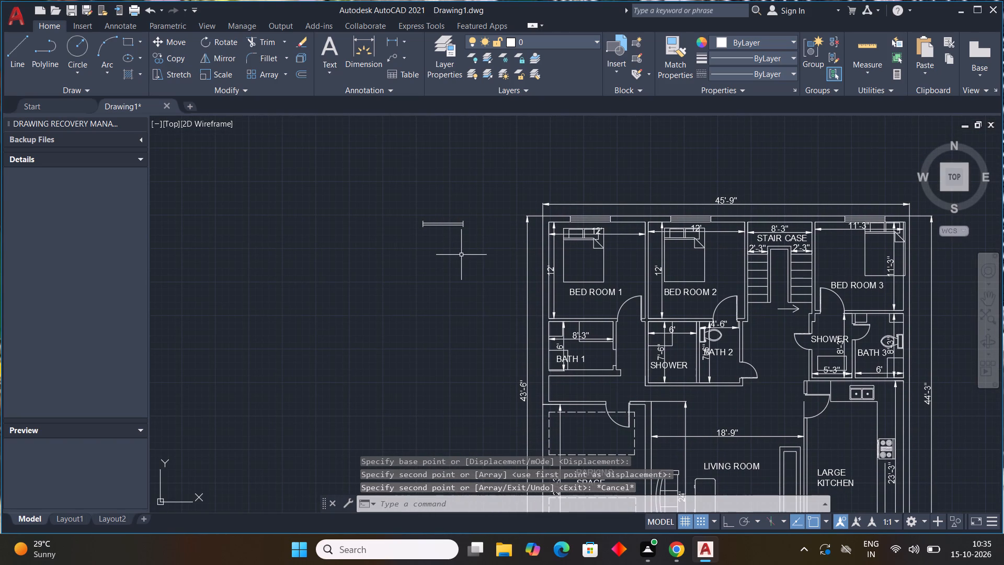
{"action": "left_click_drag", "start_coordinate": [471, 203], "coordinate": [393, 264]}
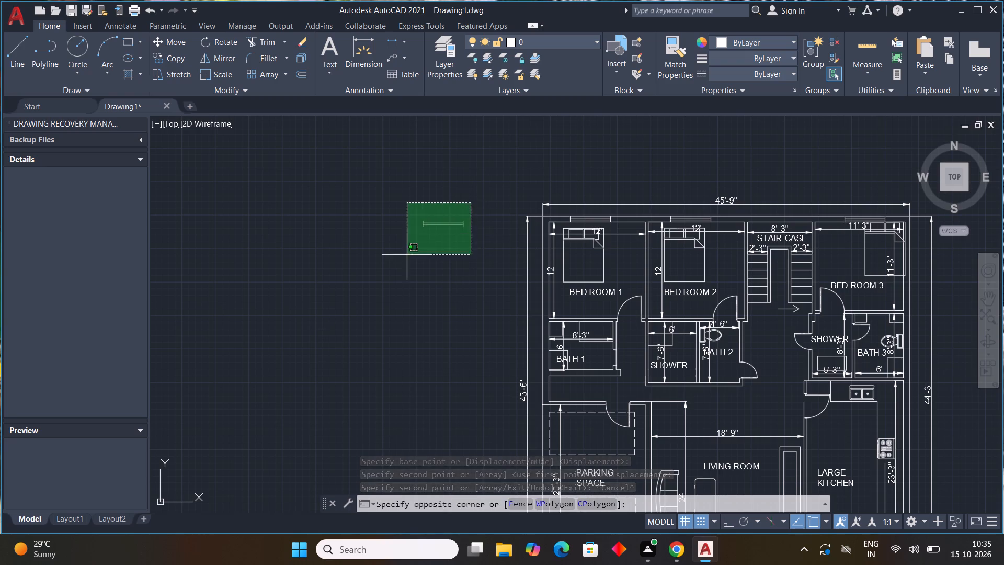
{"action": "left_click", "coordinate": [338, 276]}
{"action": "type", "text": "RO"}
{"action": "key", "text": "space"}
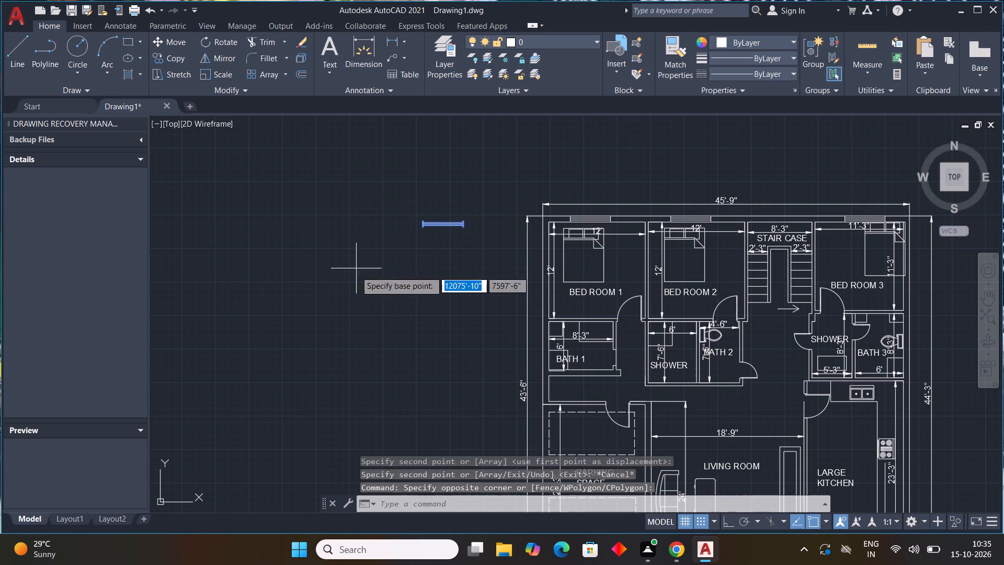
{"action": "left_click", "coordinate": [464, 231]}
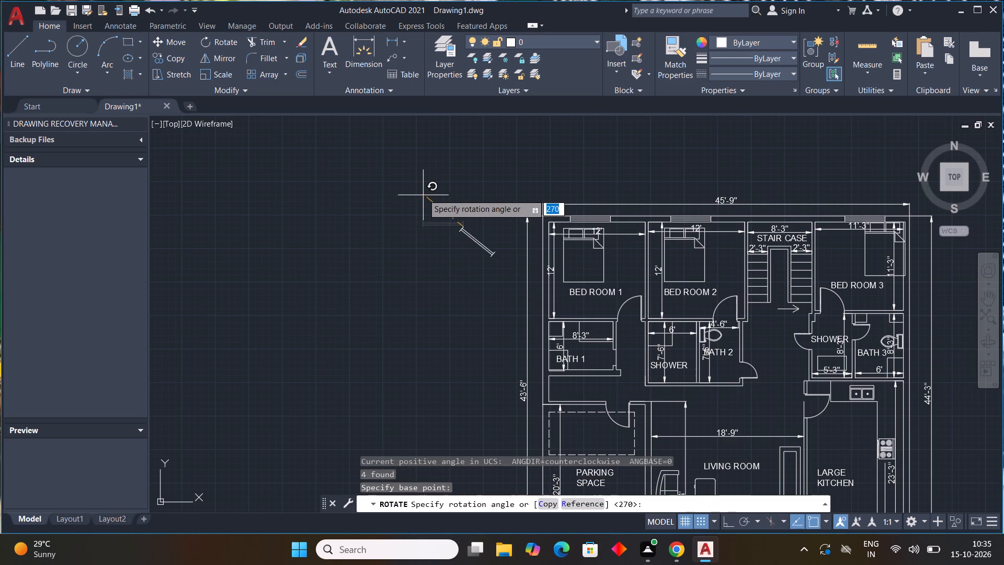
{"action": "key", "text": "F8"}
{"action": "left_click", "coordinate": [449, 200]}
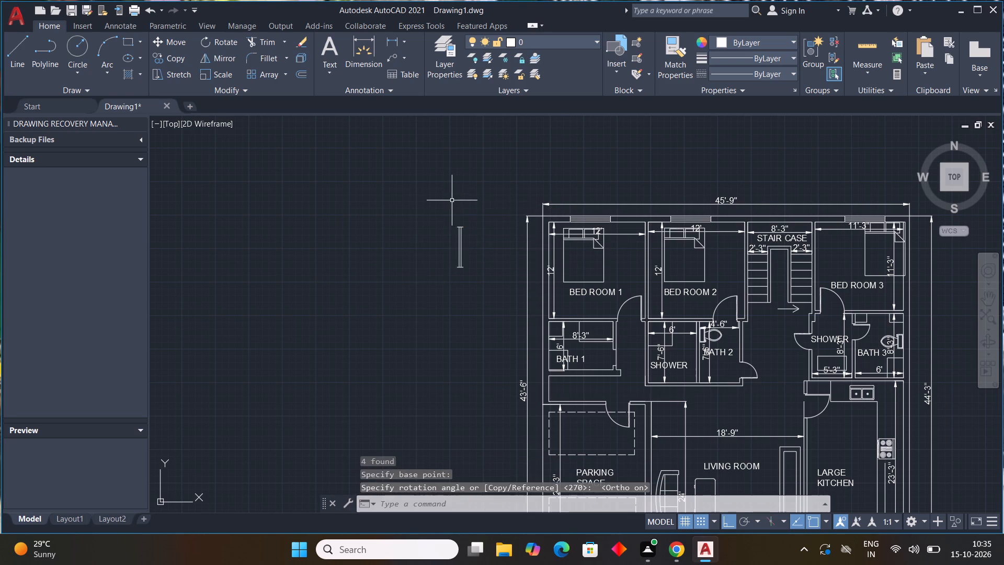
Copy the vertical window into the wall between PARKING SPACE and LIVING ROOM, beside the west sofa.
{"action": "left_click_drag", "start_coordinate": [494, 218], "coordinate": [479, 227]}
{"action": "left_click", "coordinate": [418, 288]}
{"action": "type", "text": "CO"}
{"action": "key", "text": "space"}
{"action": "scroll", "coordinate": [452, 224], "scroll_direction": "up", "scroll_amount": 3}
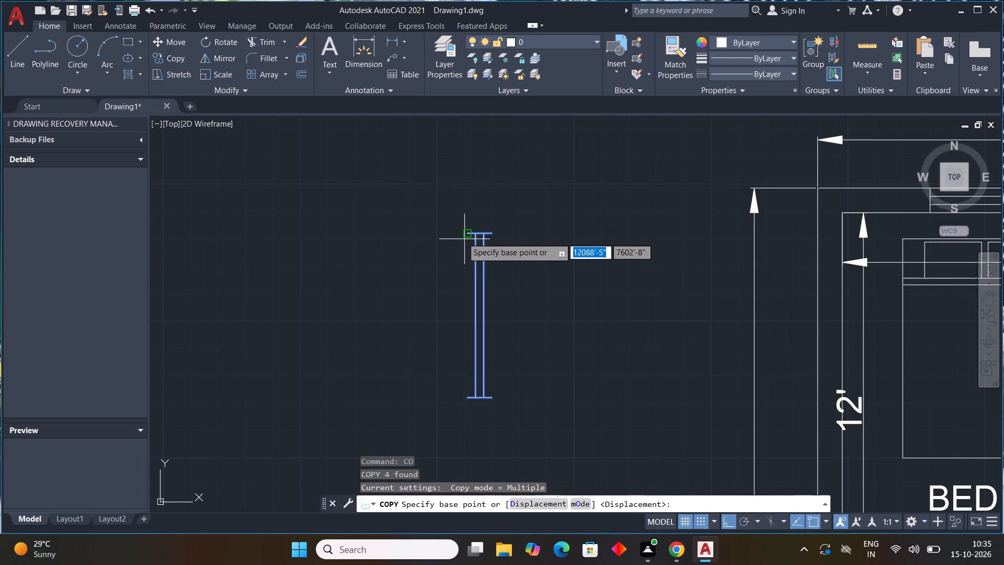
{"action": "left_click", "coordinate": [462, 238]}
{"action": "scroll", "coordinate": [598, 375], "scroll_direction": "down", "scroll_amount": 1}
{"action": "middle_click_drag", "start_coordinate": [594, 370], "coordinate": [455, 221]}
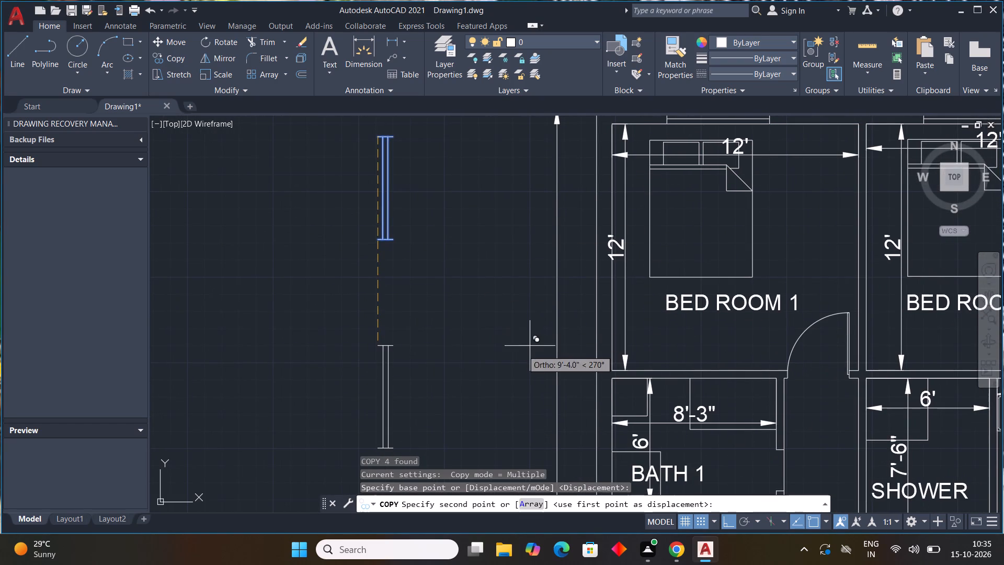
{"action": "key", "text": "F8"}
{"action": "middle_click_drag", "start_coordinate": [598, 349], "coordinate": [425, 199]}
{"action": "scroll", "coordinate": [443, 250], "scroll_direction": "down", "scroll_amount": 3}
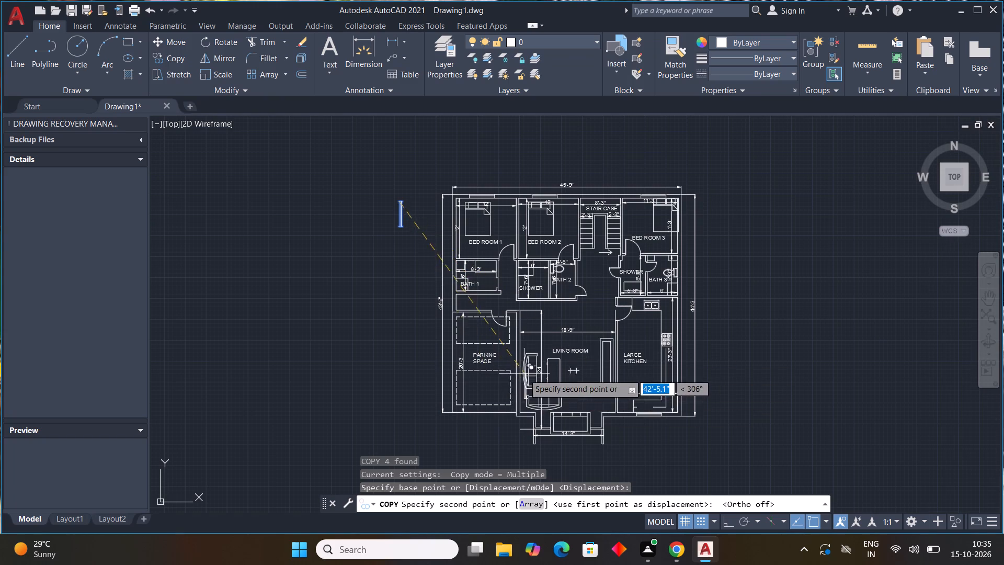
{"action": "scroll", "coordinate": [524, 374], "scroll_direction": "up", "scroll_amount": 4}
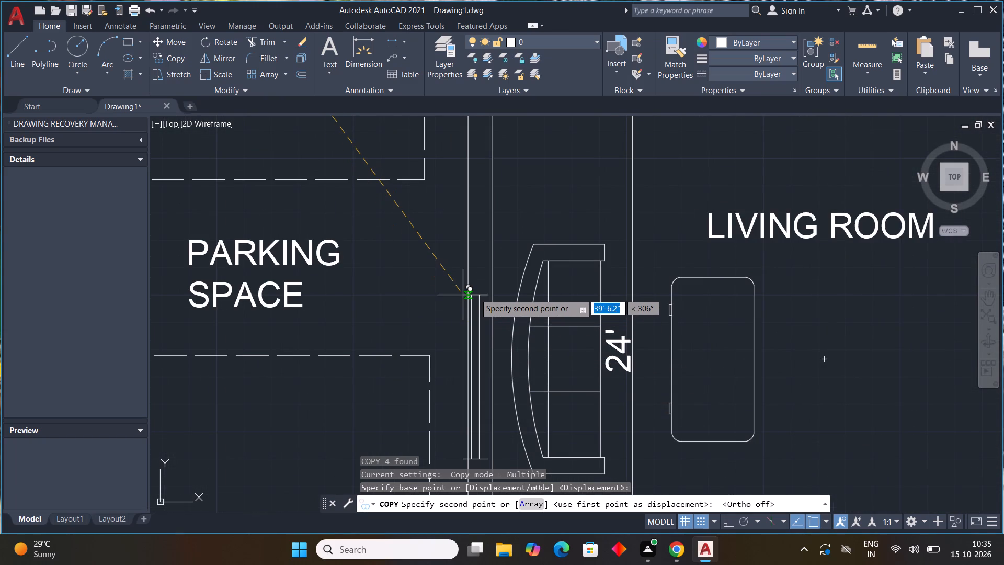
{"action": "left_click", "coordinate": [475, 293]}
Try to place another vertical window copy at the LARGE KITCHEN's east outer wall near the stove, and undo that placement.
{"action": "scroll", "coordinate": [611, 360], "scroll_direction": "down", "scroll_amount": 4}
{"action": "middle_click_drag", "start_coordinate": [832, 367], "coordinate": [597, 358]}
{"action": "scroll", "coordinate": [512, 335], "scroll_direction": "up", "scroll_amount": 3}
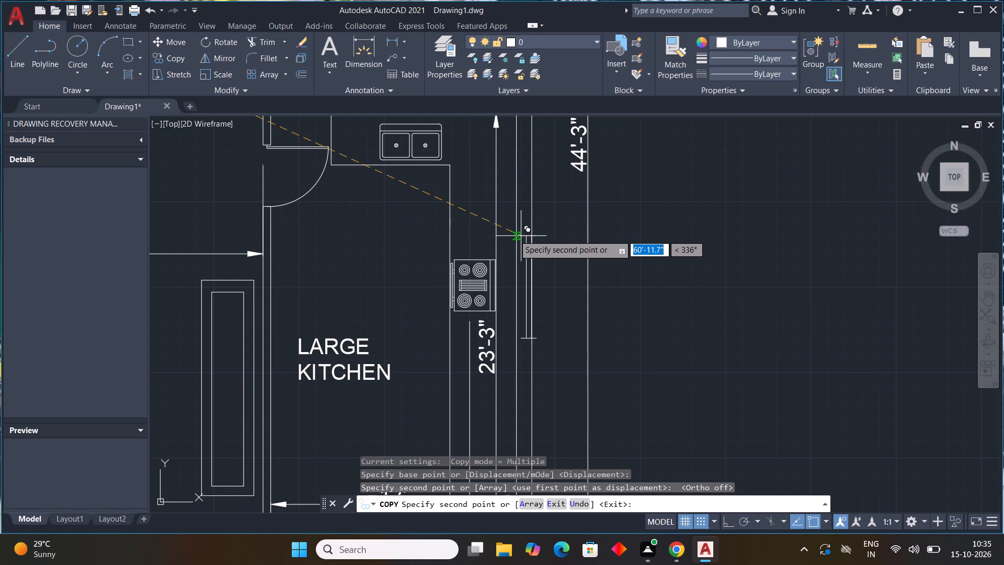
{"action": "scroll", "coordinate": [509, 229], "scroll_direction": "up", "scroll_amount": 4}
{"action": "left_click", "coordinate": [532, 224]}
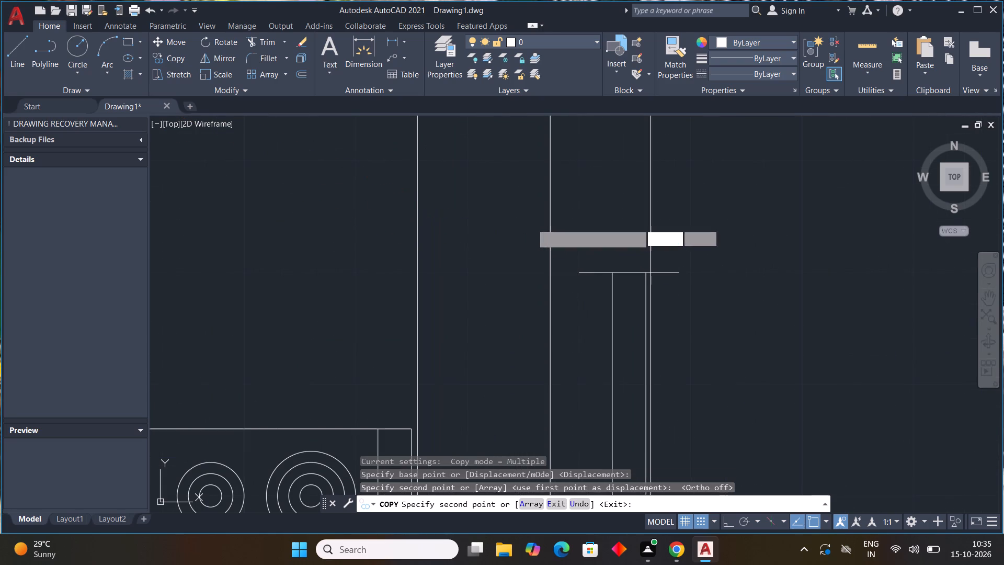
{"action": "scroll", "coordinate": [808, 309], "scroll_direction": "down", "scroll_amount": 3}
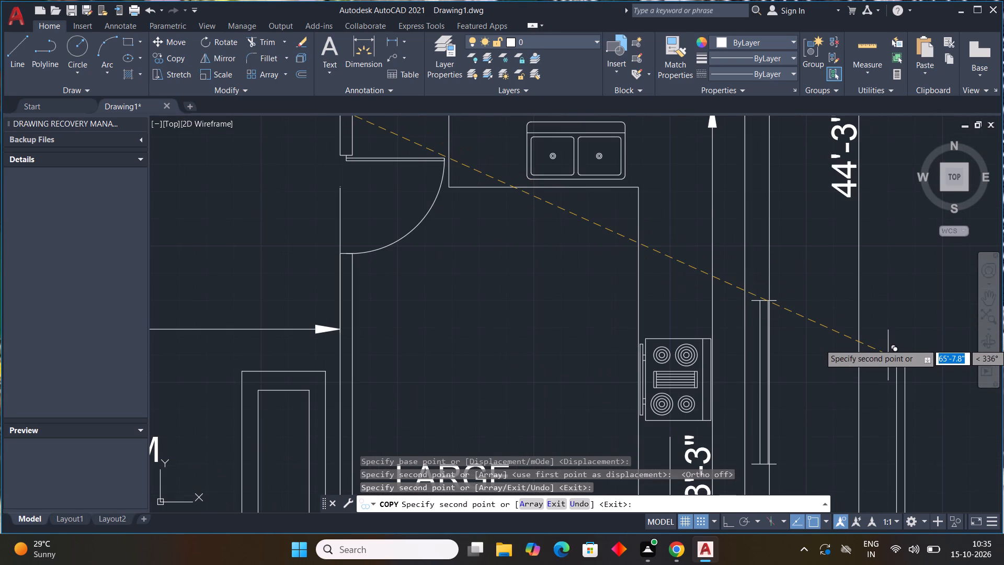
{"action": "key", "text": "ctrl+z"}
Place a vertical window copy between the faces of the LARGE KITCHEN's east outer wall, beside the stove, and end copying.
{"action": "scroll", "coordinate": [709, 264], "scroll_direction": "down", "scroll_amount": 3}
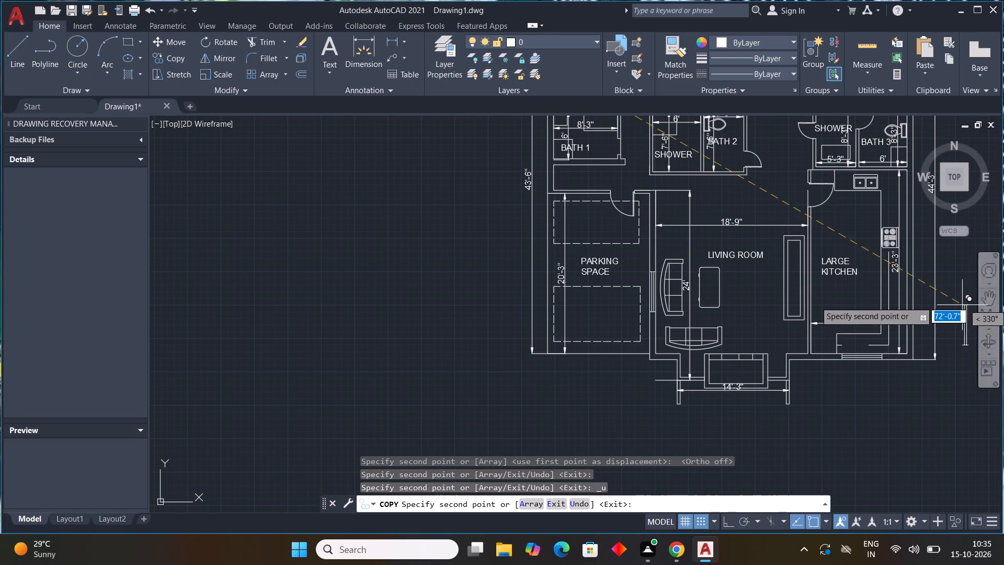
{"action": "middle_click_drag", "start_coordinate": [910, 292], "coordinate": [517, 356]}
{"action": "scroll", "coordinate": [517, 296], "scroll_direction": "up", "scroll_amount": 5}
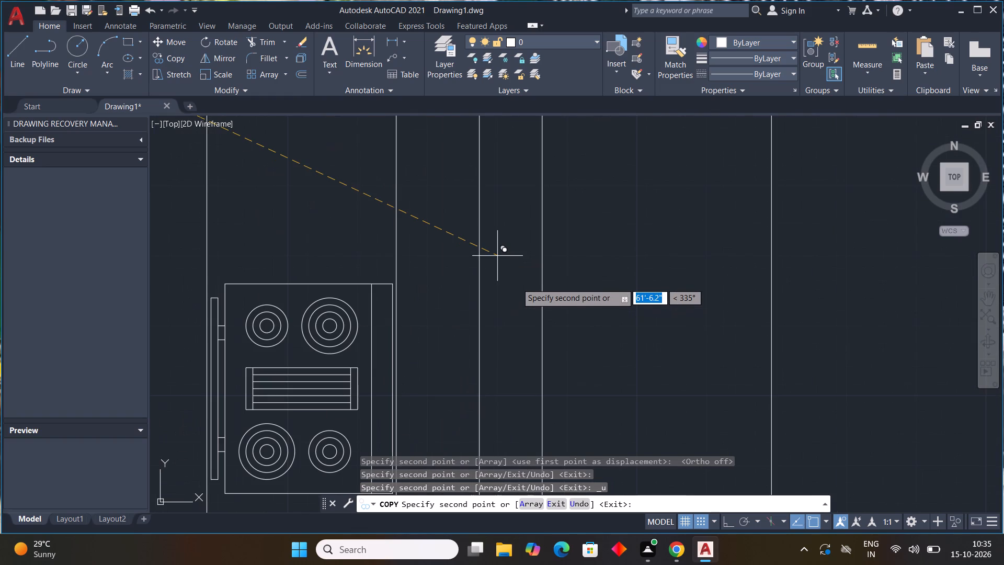
{"action": "scroll", "coordinate": [499, 240], "scroll_direction": "down", "scroll_amount": 4}
{"action": "left_click", "coordinate": [495, 233]}
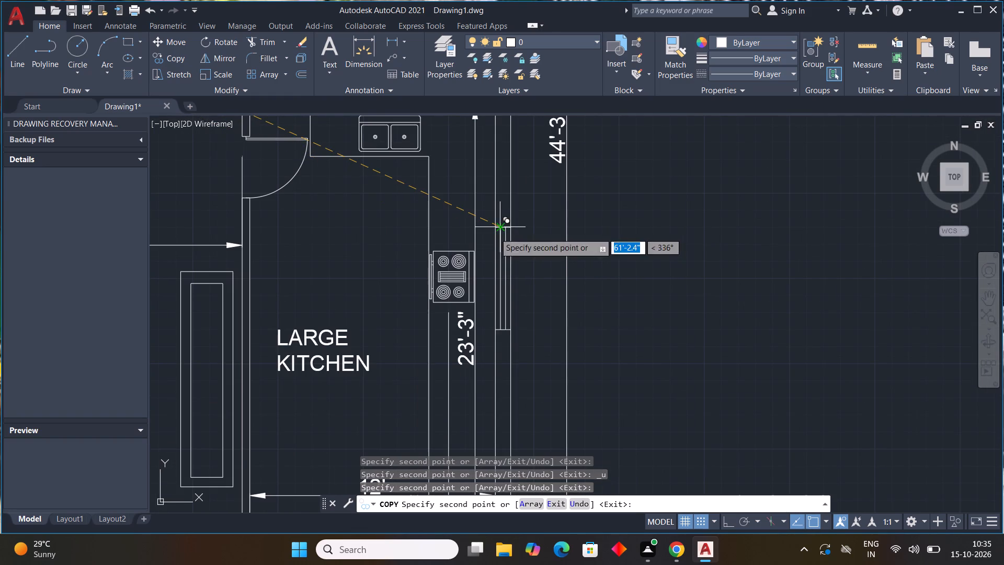
{"action": "scroll", "coordinate": [677, 269], "scroll_direction": "down", "scroll_amount": 2}
{"action": "middle_click_drag", "start_coordinate": [694, 286], "coordinate": [689, 404]}
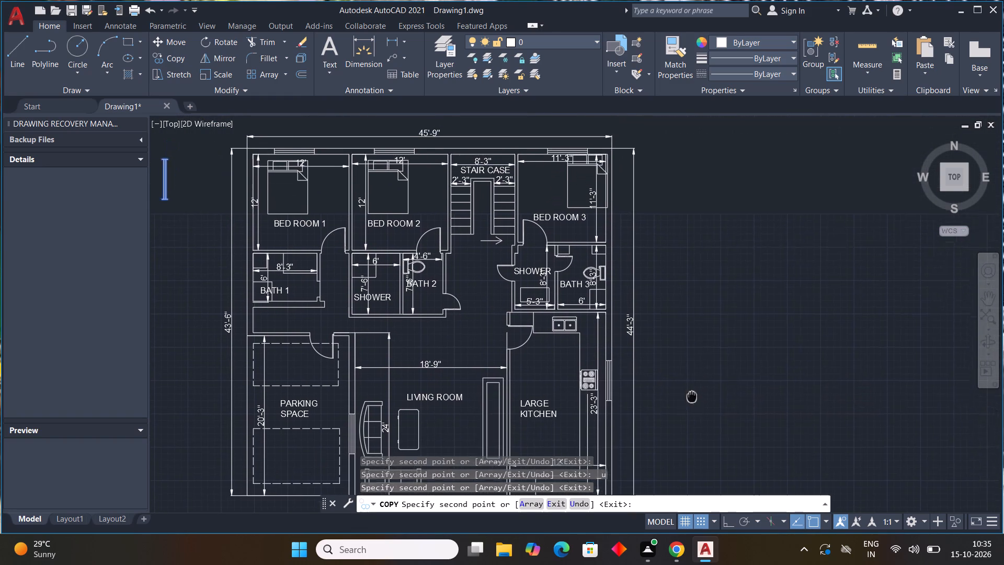
{"action": "middle_click_drag", "start_coordinate": [689, 404], "coordinate": [689, 413]}
{"action": "key", "text": "Escape"}
{"action": "key", "text": "Escape"}
{"action": "key", "text": "Escape"}
{"action": "key", "text": "Escape"}
{"action": "key", "text": "Escape"}
{"action": "key", "text": "Escape"}
{"action": "key", "text": "Escape"}
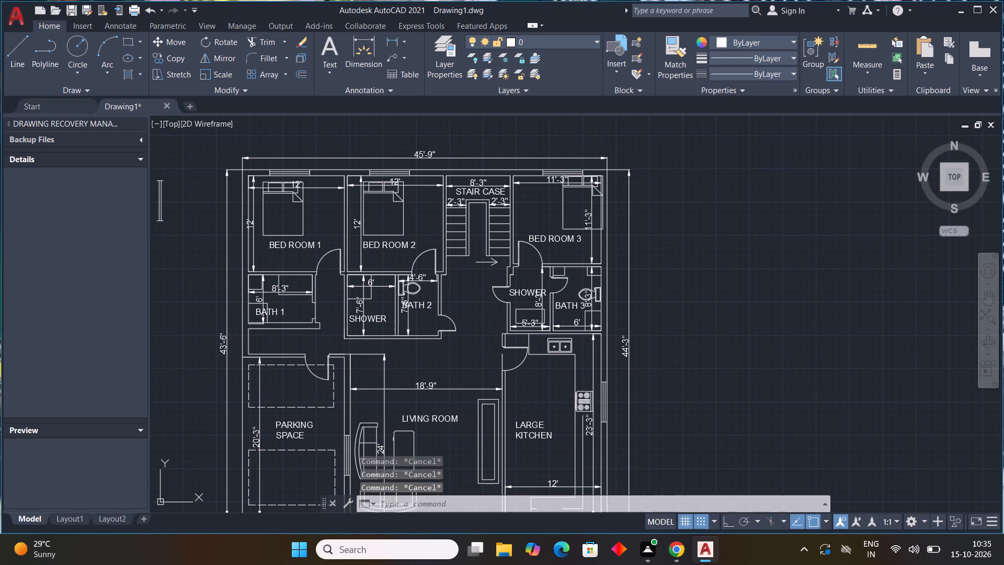
{"action": "key", "text": "Escape"}
{"action": "middle_click_drag", "start_coordinate": [237, 306], "coordinate": [329, 331]}
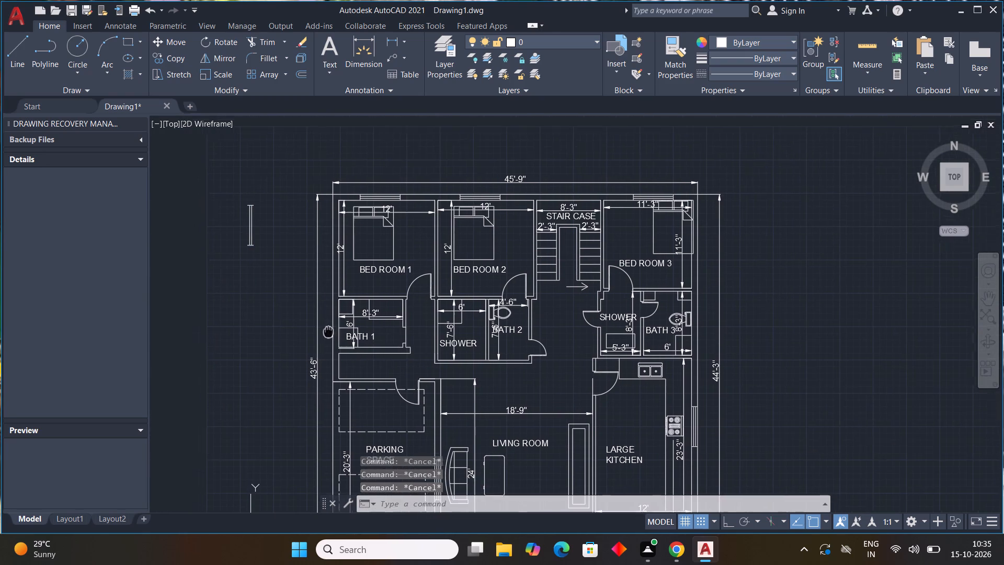
Draw a horizontal line crossing the west outer wall beside BATH 1, near the room's north end.
{"action": "middle_click_drag", "start_coordinate": [329, 331], "coordinate": [330, 331]}
{"action": "scroll", "coordinate": [334, 329], "scroll_direction": "up", "scroll_amount": 3}
{"action": "key", "text": "l"}
{"action": "key", "text": "space"}
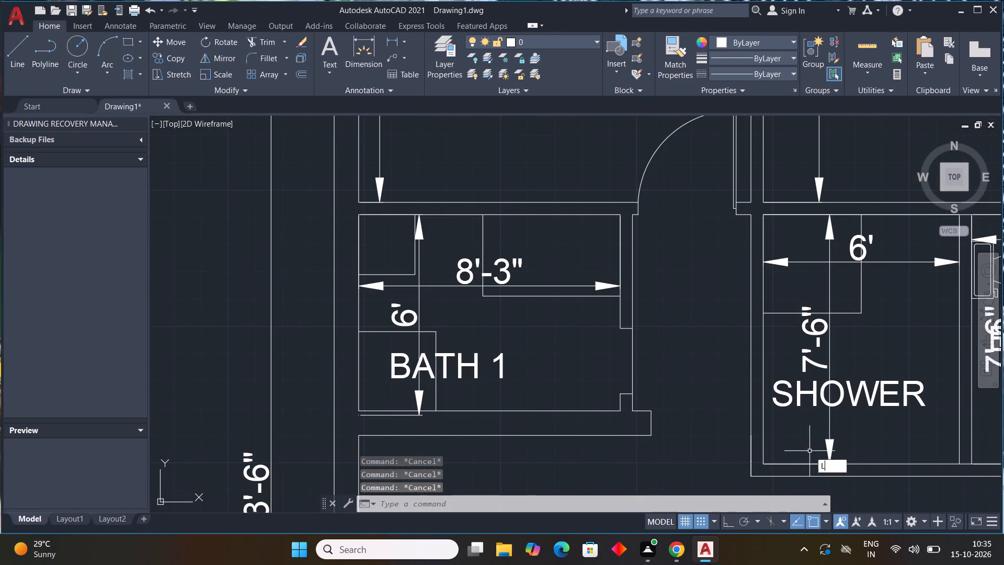
{"action": "scroll", "coordinate": [329, 253], "scroll_direction": "up", "scroll_amount": 2}
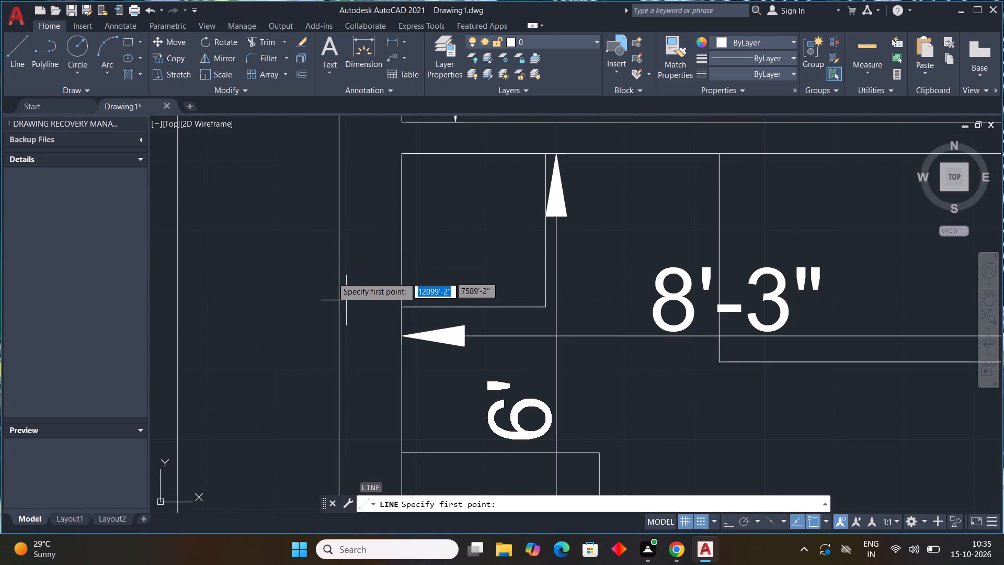
{"action": "left_click", "coordinate": [291, 258]}
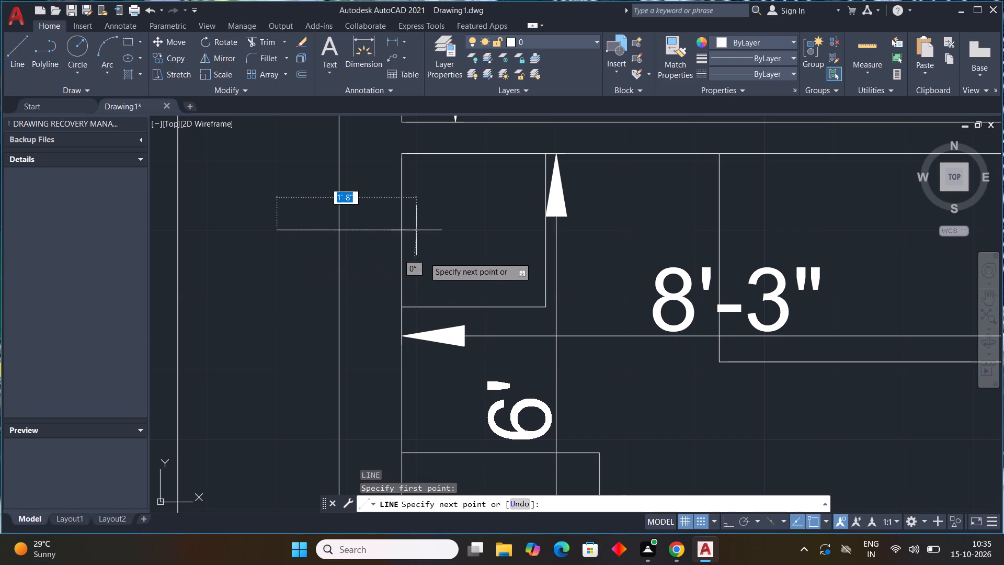
{"action": "left_click", "coordinate": [455, 257]}
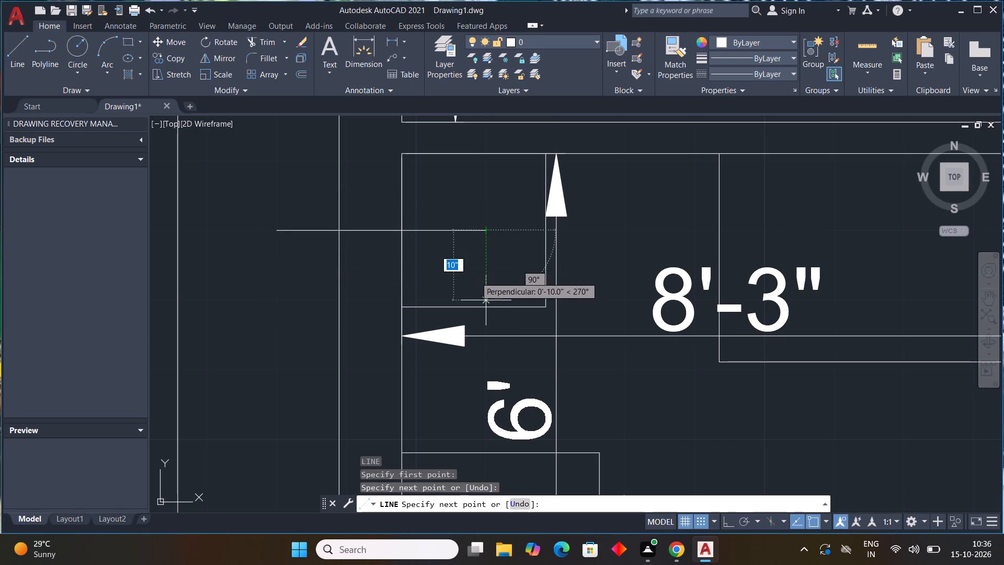
{"action": "key", "text": "Escape"}
Offset the horizontal line across BATH 1's west wall 2' to the south to mark the window opening.
{"action": "scroll", "coordinate": [521, 315], "scroll_direction": "down", "scroll_amount": 2}
{"action": "key", "text": "o"}
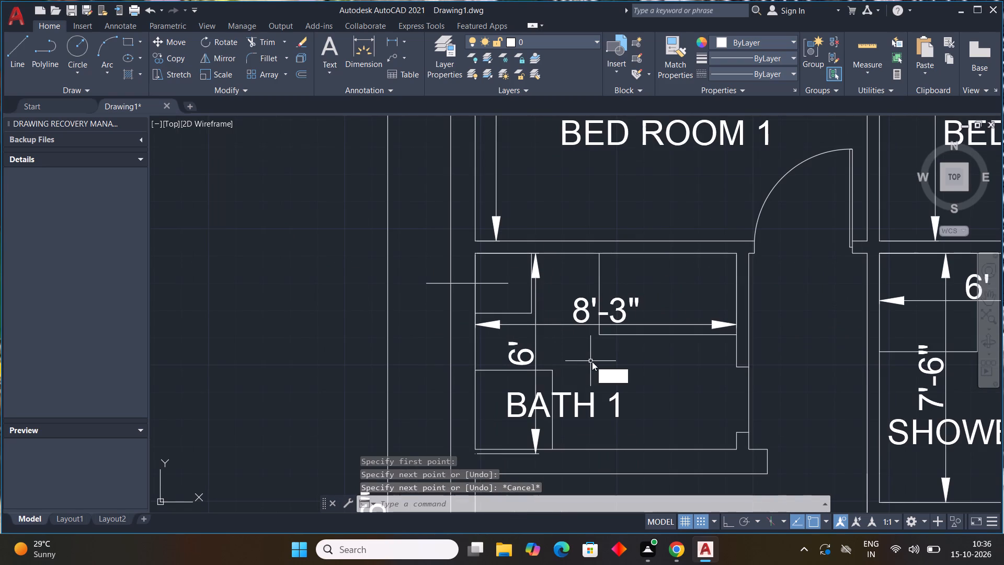
{"action": "type", "text": "FF"}
{"action": "key", "text": "space"}
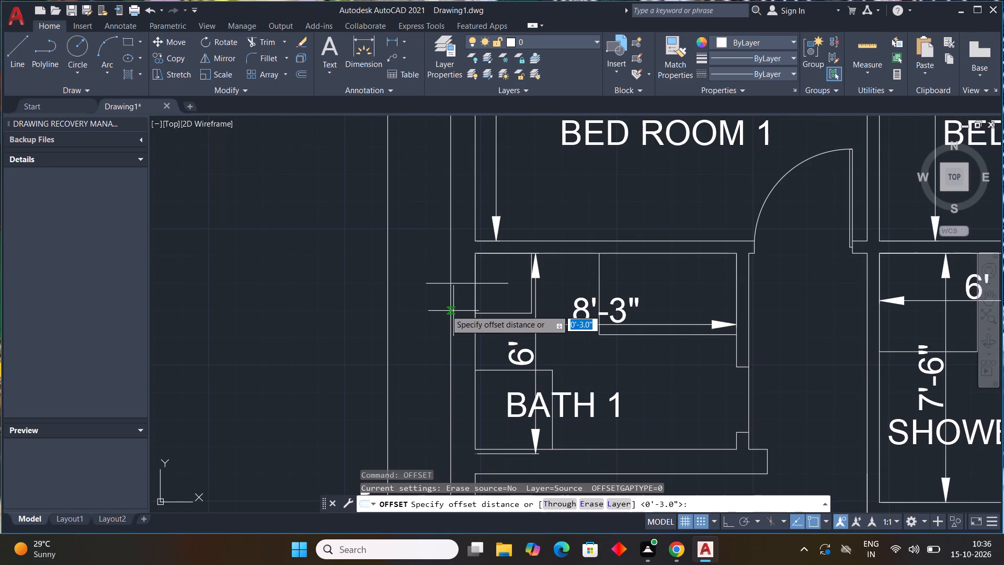
{"action": "type", "text": "2'"}
{"action": "key", "text": "Return"}
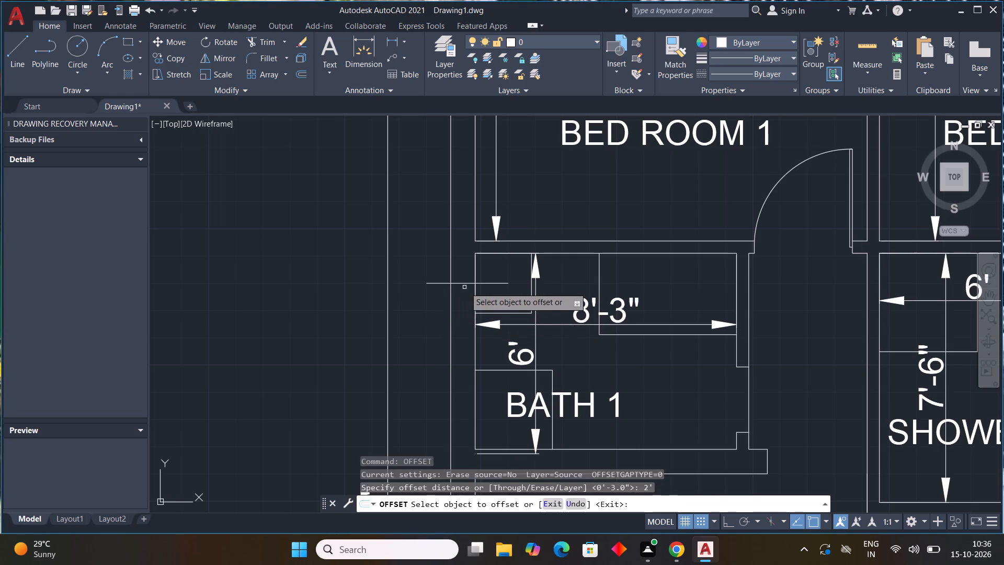
{"action": "left_click", "coordinate": [466, 284]}
{"action": "left_click", "coordinate": [466, 371]}
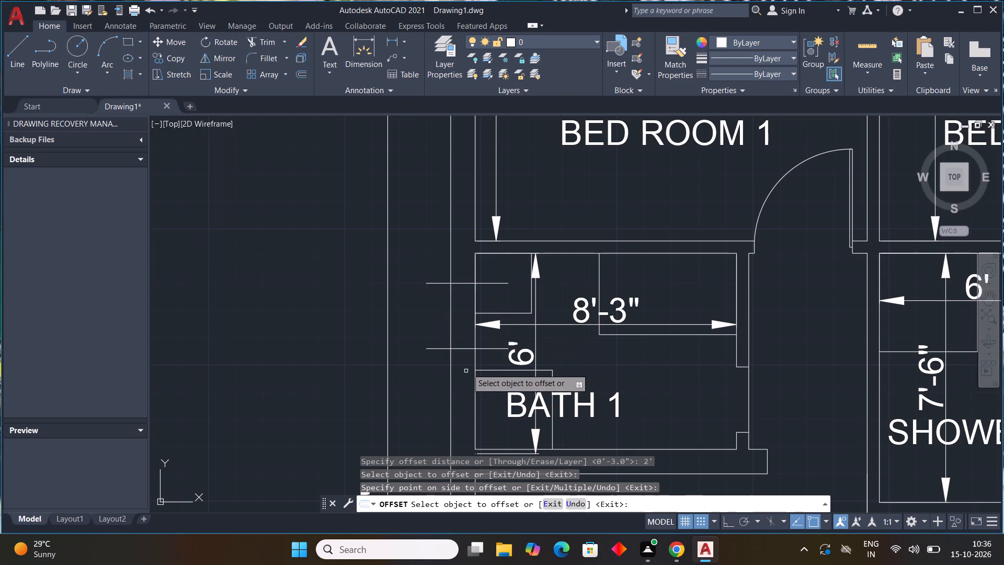
{"action": "key", "text": "Escape"}
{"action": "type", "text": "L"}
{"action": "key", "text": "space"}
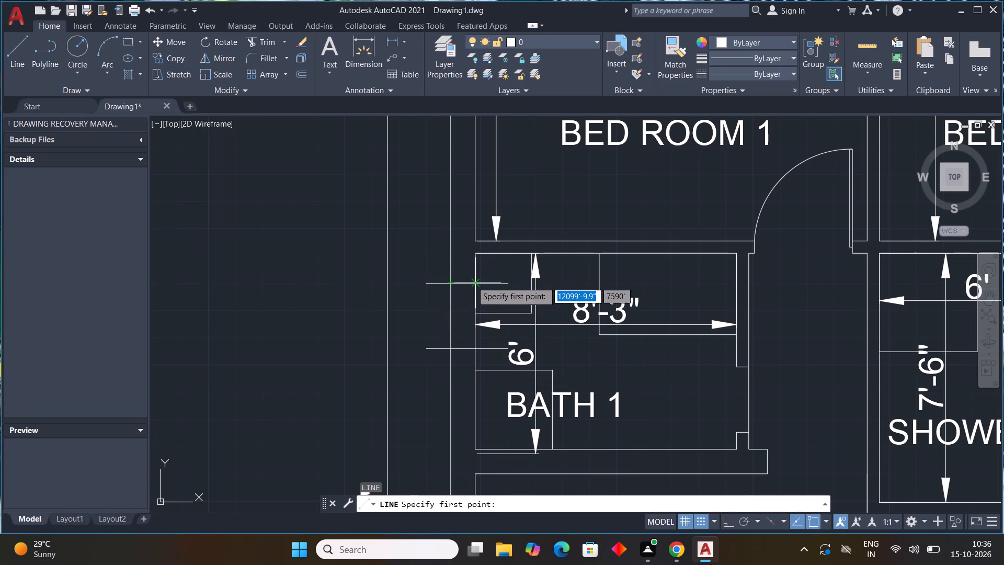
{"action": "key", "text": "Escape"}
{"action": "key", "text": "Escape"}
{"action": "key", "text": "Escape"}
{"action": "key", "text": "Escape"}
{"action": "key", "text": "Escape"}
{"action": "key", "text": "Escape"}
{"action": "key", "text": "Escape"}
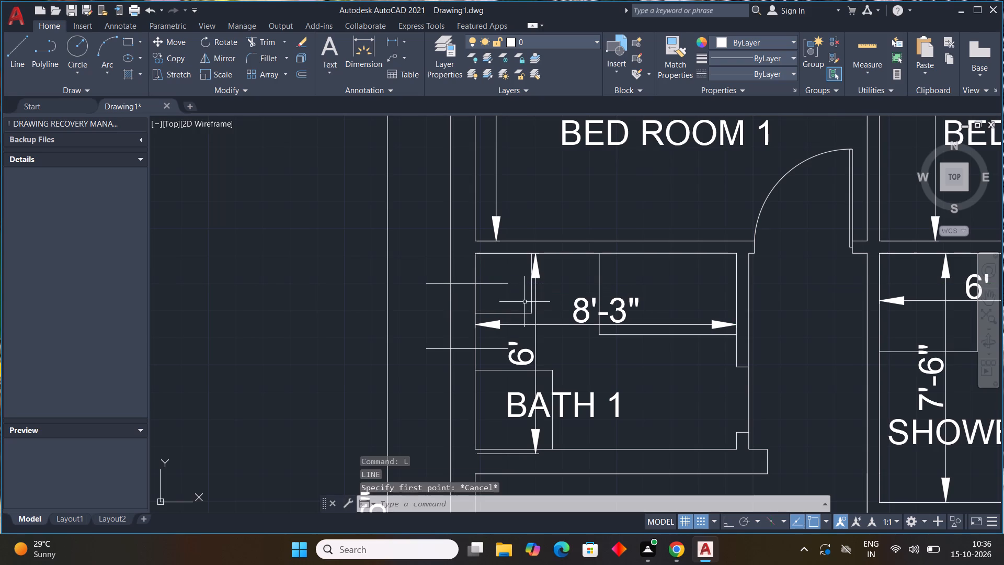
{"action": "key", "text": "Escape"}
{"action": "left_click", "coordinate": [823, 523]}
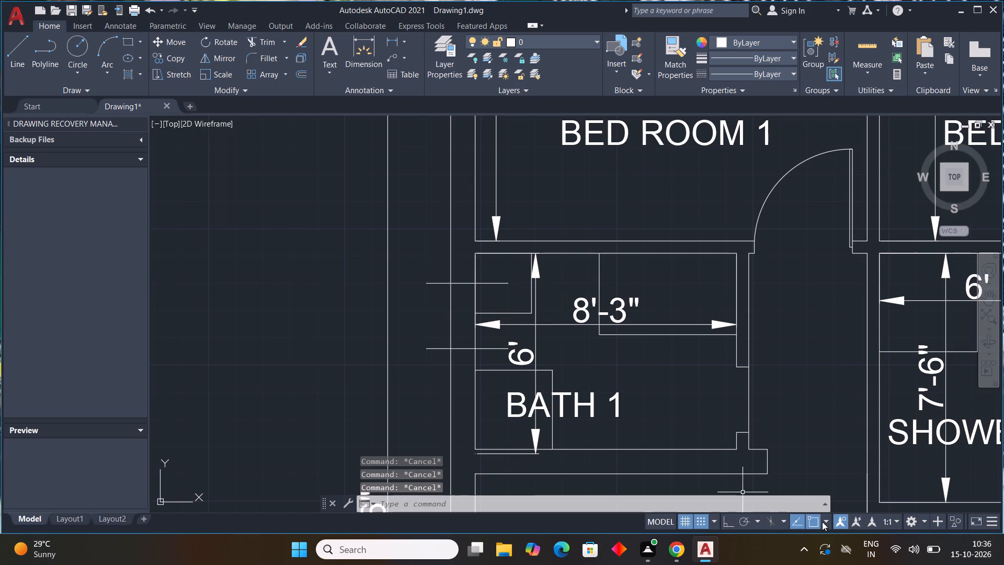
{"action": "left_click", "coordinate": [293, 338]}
Offset the inner face of BATH 1's west wall 3" outward twice to make the two window pane lines.
{"action": "key", "text": "o"}
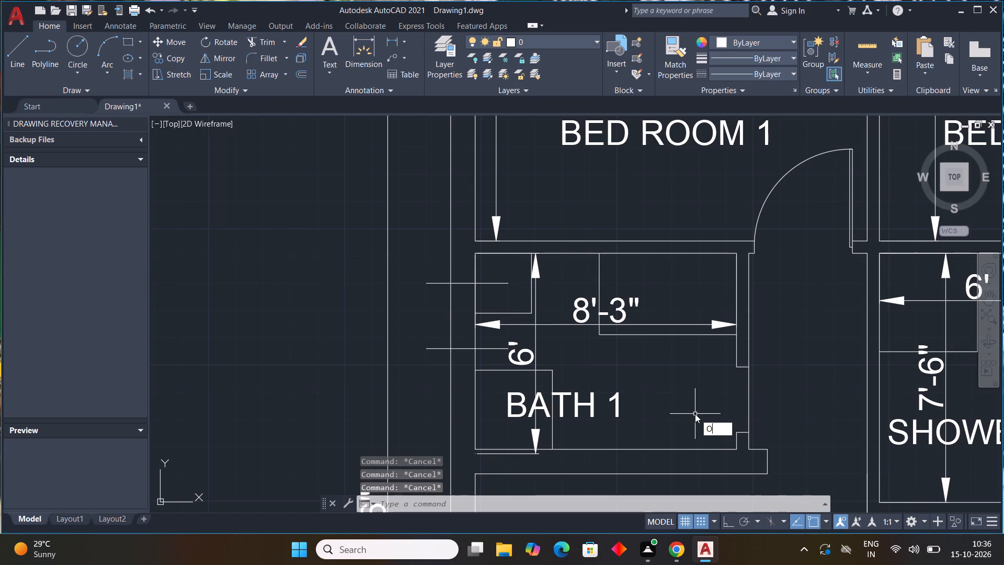
{"action": "type", "text": "FF 3"}
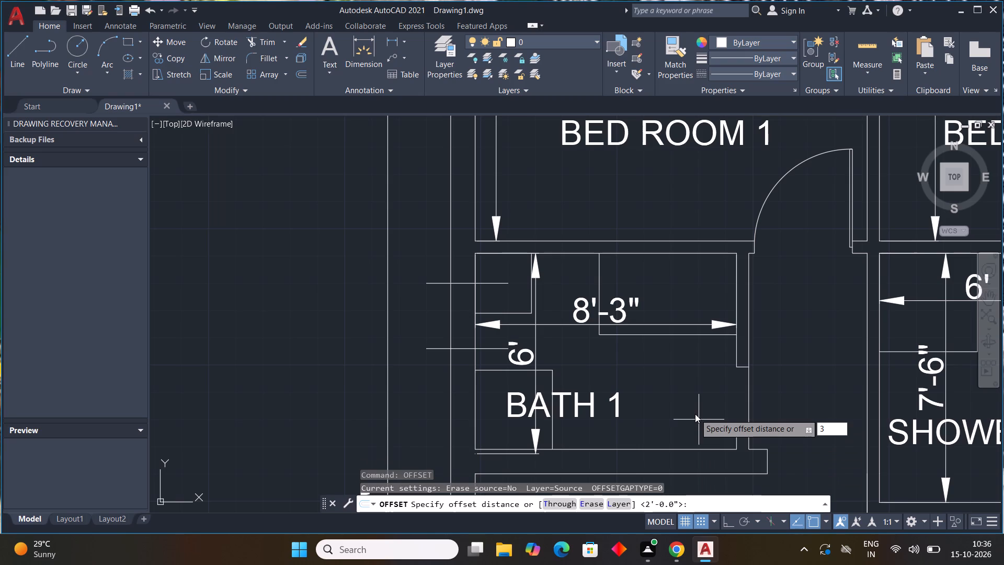
{"action": "key", "text": "shift+quotedbl"}
{"action": "key", "text": "Return"}
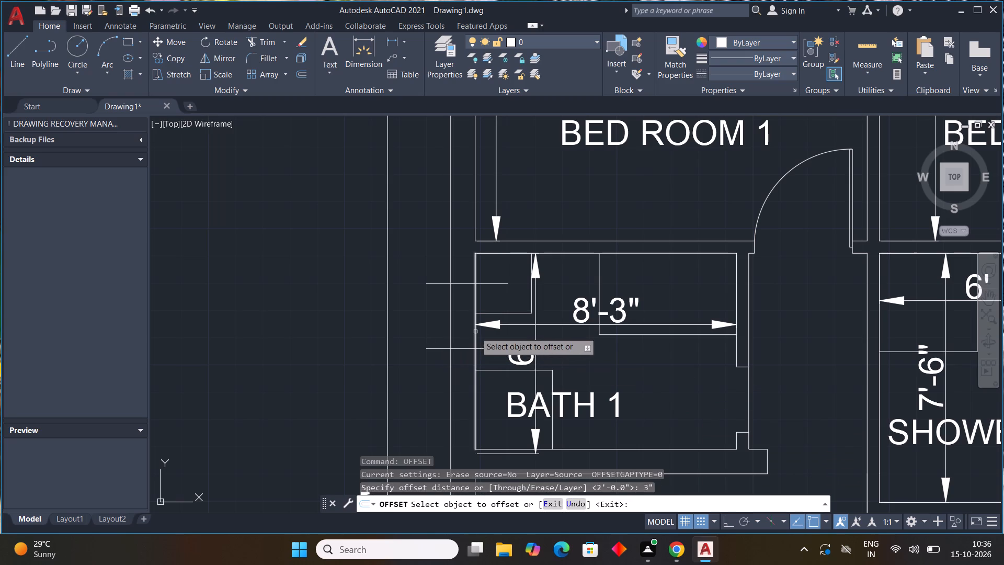
{"action": "left_click", "coordinate": [475, 332]}
{"action": "left_click", "coordinate": [470, 331]}
{"action": "left_click_drag", "start_coordinate": [466, 331], "coordinate": [461, 332]}
{"action": "left_click", "coordinate": [460, 332]}
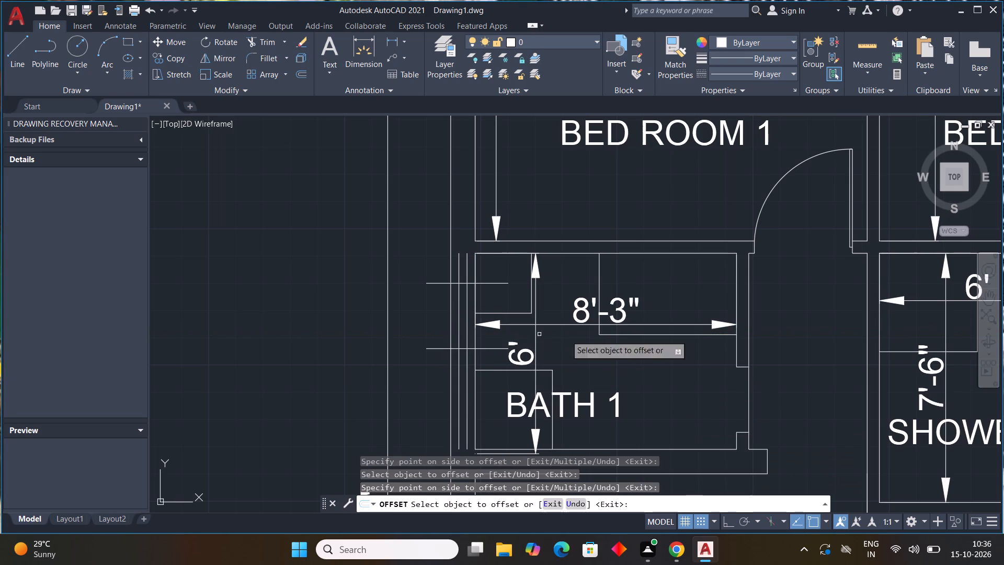
{"action": "key", "text": "Escape"}
{"action": "key", "text": "Escape"}
{"action": "key", "text": "Escape"}
{"action": "key", "text": "Escape"}
{"action": "key", "text": "Escape"}
{"action": "key", "text": "Escape"}
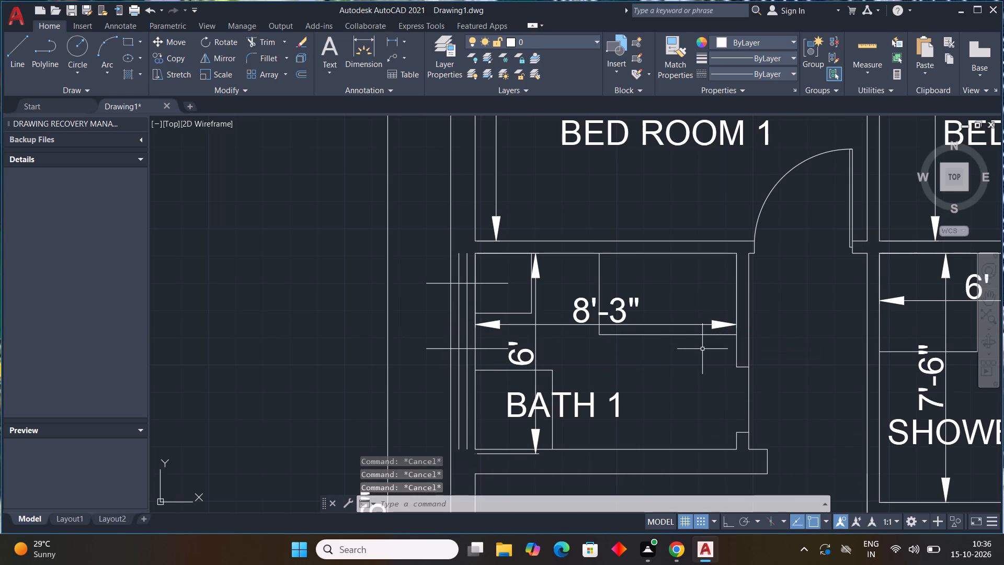
Trim the two pane lines below the south jamb line and cut both jamb lines back to the wall faces.
{"action": "type", "text": "TR"}
{"action": "key", "text": "space"}
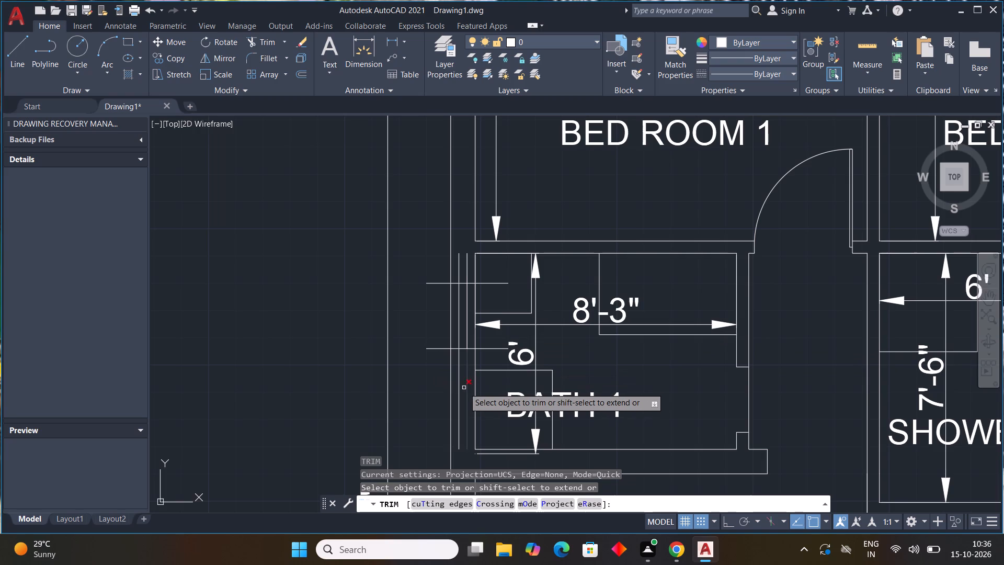
{"action": "left_click", "coordinate": [465, 388]}
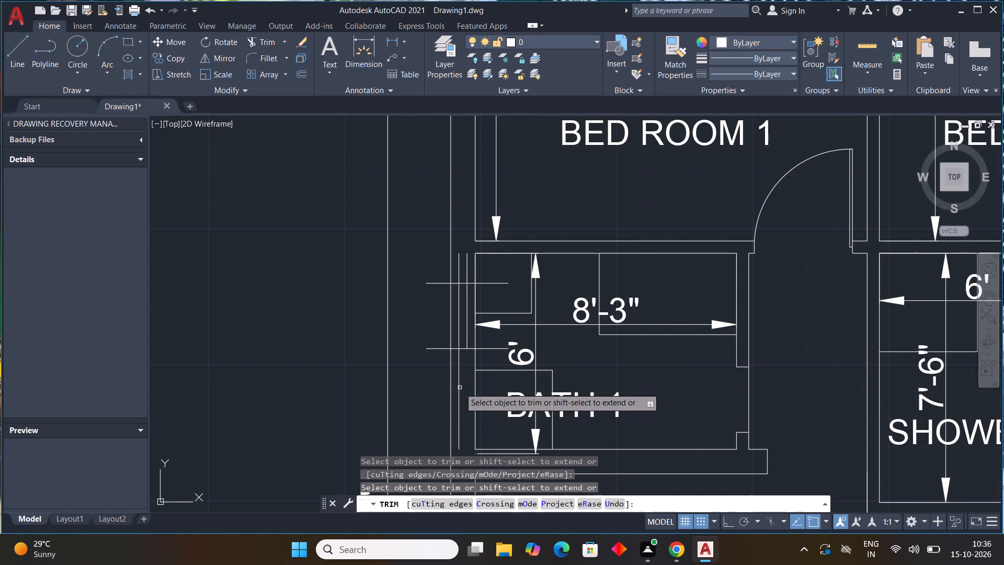
{"action": "left_click", "coordinate": [460, 387]}
{"action": "scroll", "coordinate": [497, 346], "scroll_direction": "up", "scroll_amount": 2}
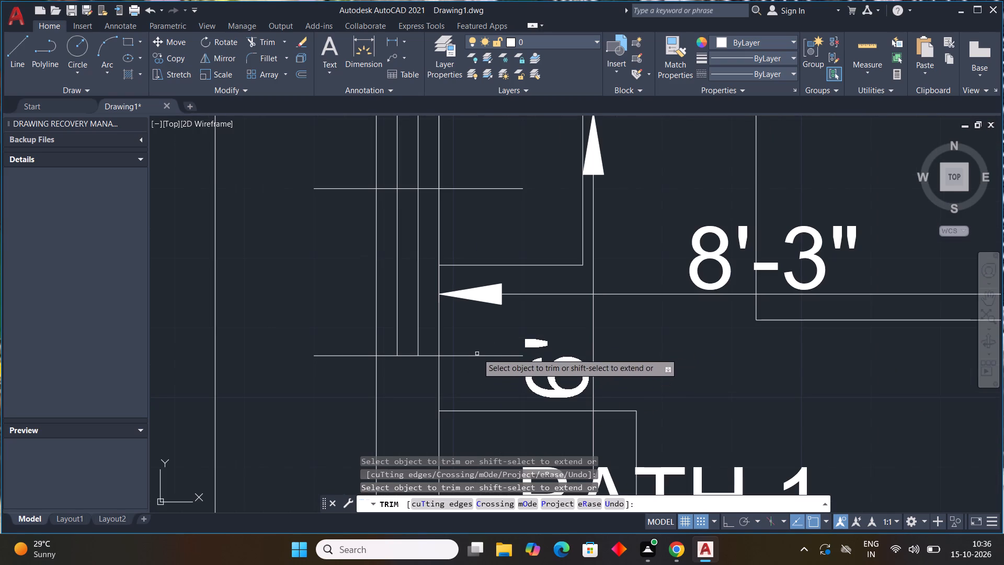
{"action": "left_click_drag", "start_coordinate": [478, 345], "coordinate": [474, 371]}
{"action": "left_click_drag", "start_coordinate": [471, 179], "coordinate": [466, 193]}
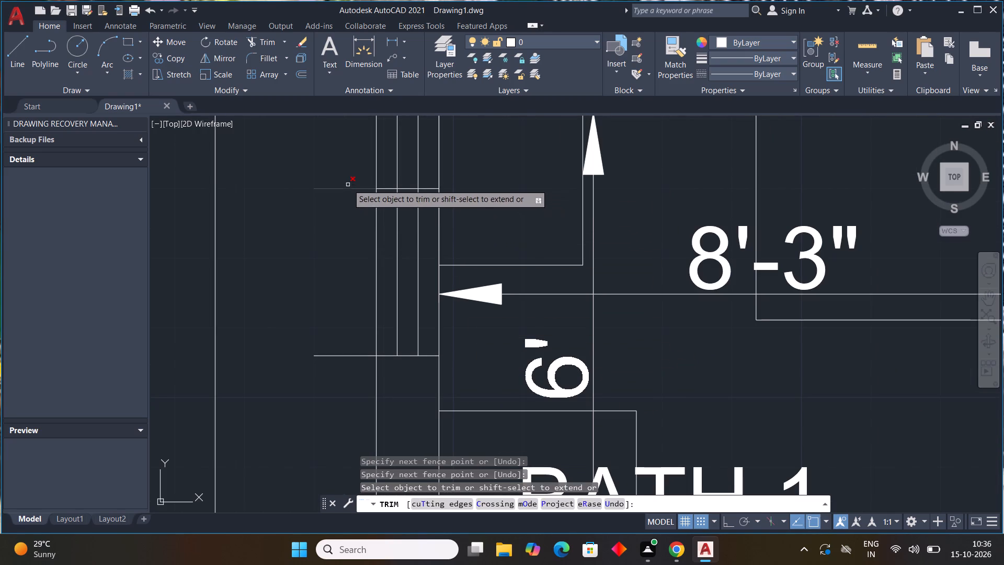
{"action": "left_click_drag", "start_coordinate": [347, 177], "coordinate": [336, 334]}
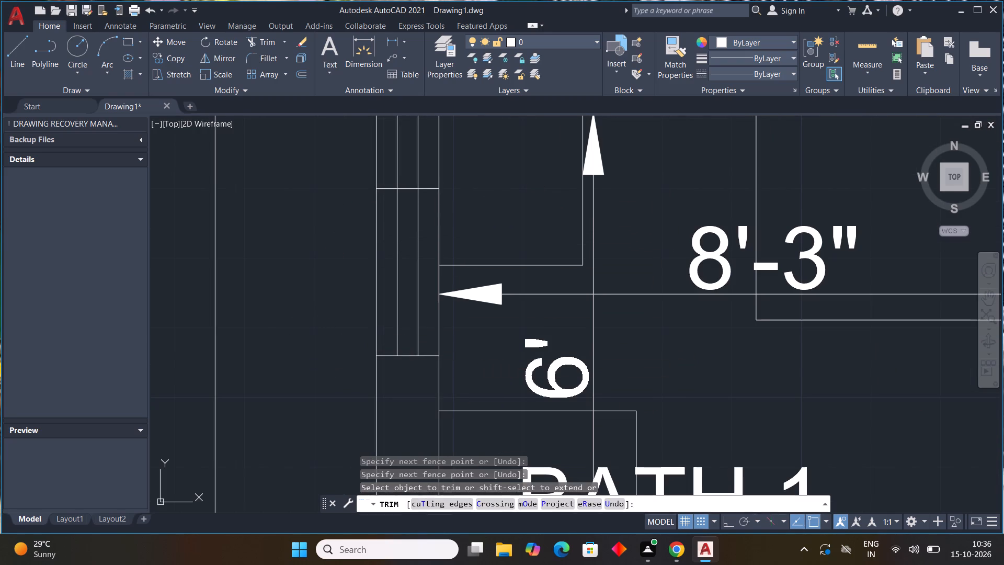
{"action": "key", "text": "Escape"}
{"action": "key", "text": "Escape"}
{"action": "scroll", "coordinate": [444, 245], "scroll_direction": "down", "scroll_amount": 3}
Trim the two pane lines above the north jamb line of BATH 1's window.
{"action": "key", "text": "space"}
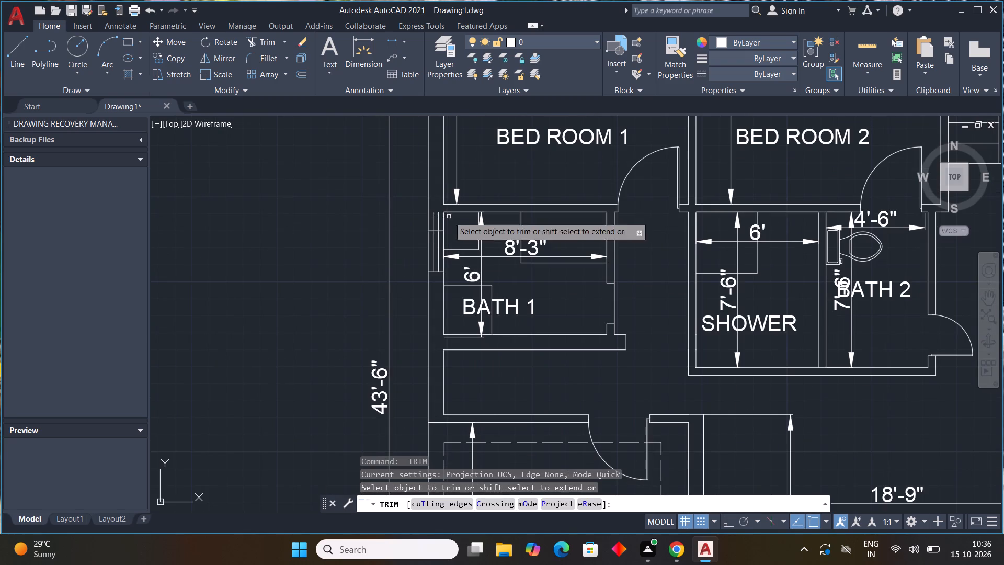
{"action": "scroll", "coordinate": [420, 218], "scroll_direction": "up", "scroll_amount": 4}
{"action": "left_click_drag", "start_coordinate": [488, 238], "coordinate": [549, 254]}
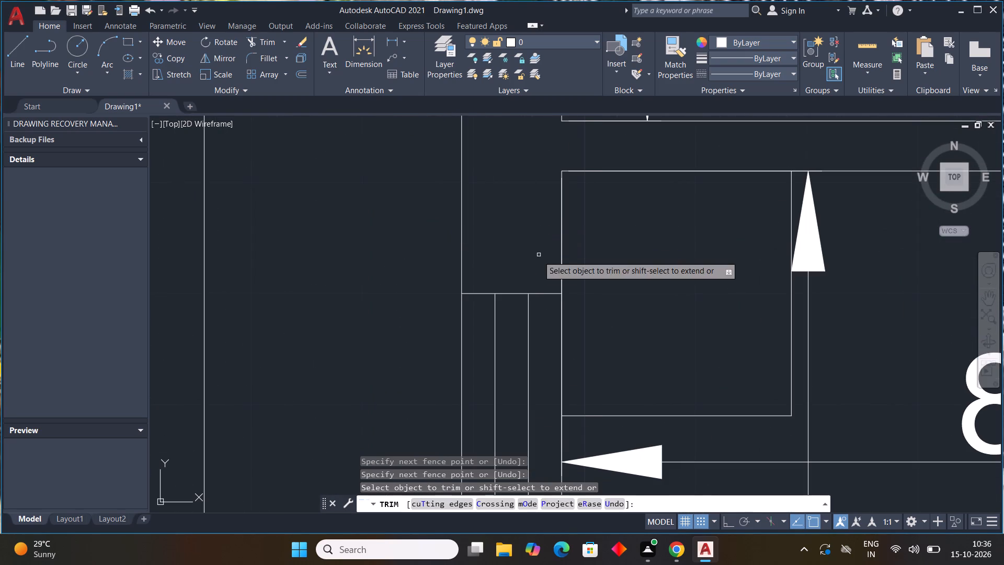
{"action": "key", "text": "Escape"}
{"action": "key", "text": "Escape"}
{"action": "key", "text": "Escape"}
{"action": "key", "text": "Escape"}
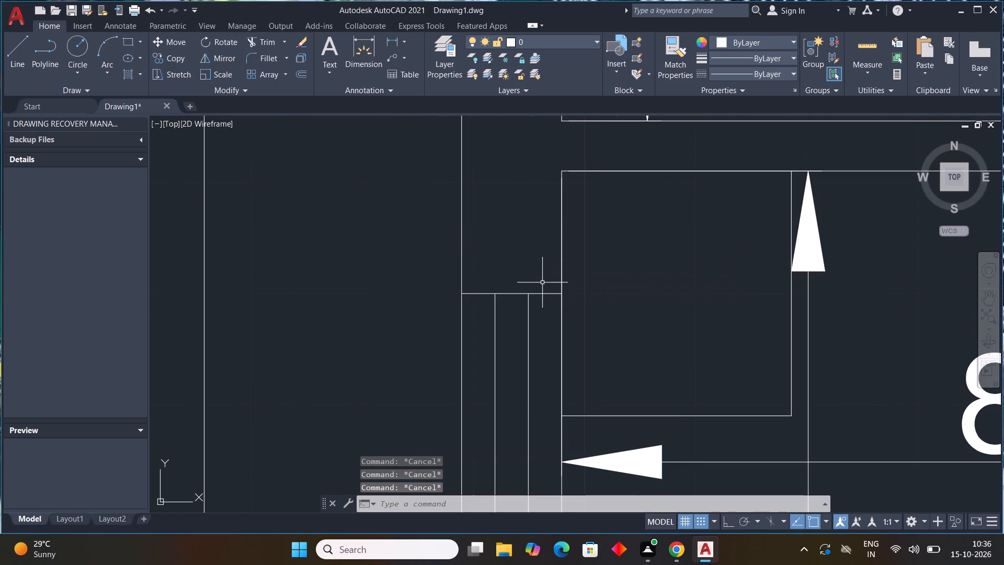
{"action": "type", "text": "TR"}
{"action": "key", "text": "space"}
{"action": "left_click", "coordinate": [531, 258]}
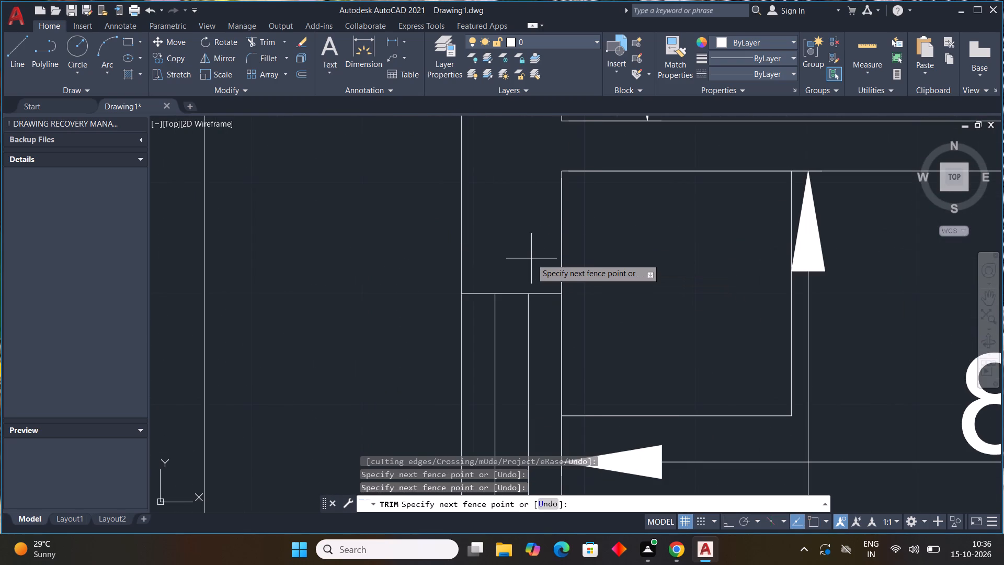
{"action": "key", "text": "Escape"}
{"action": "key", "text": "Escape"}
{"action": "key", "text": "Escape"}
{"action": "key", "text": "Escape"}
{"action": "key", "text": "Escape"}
Copy the four lines of BATH 1's 2' window to the east outer wall of BATH 3, beside the toilet.
{"action": "scroll", "coordinate": [531, 258], "scroll_direction": "down", "scroll_amount": 2}
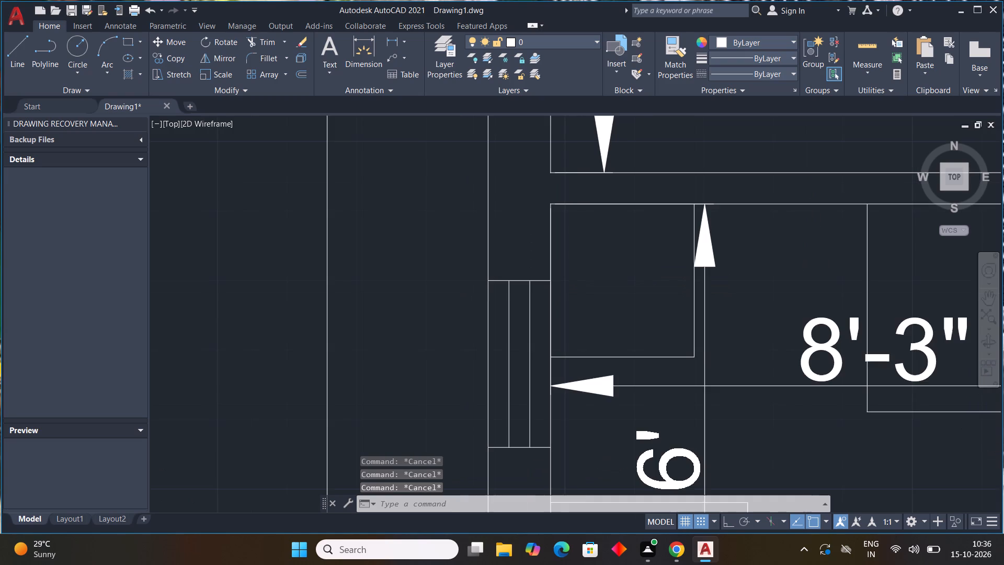
{"action": "left_click", "coordinate": [532, 258]}
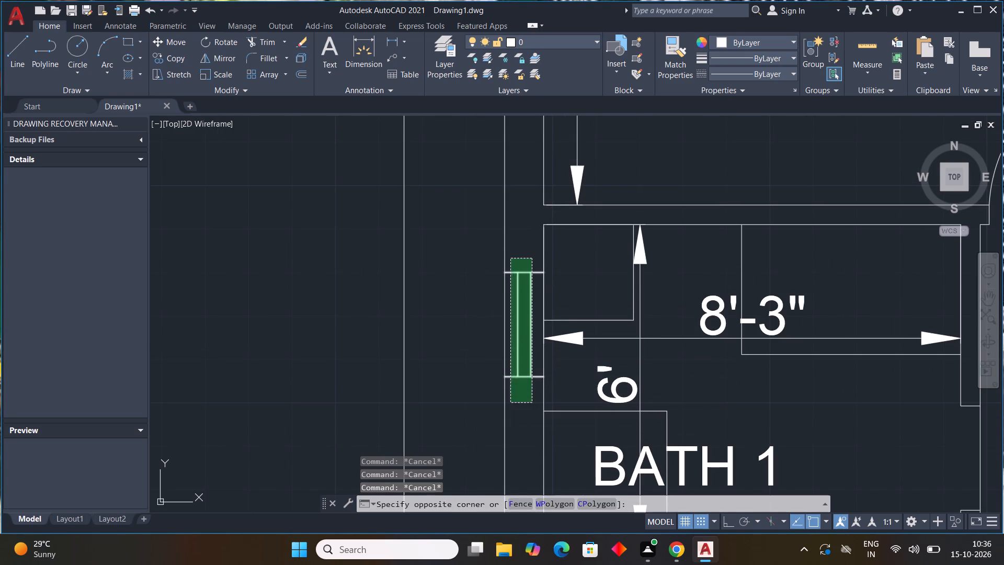
{"action": "left_click", "coordinate": [510, 403]}
{"action": "key", "text": "c"}
{"action": "key", "text": "o"}
{"action": "key", "text": "space"}
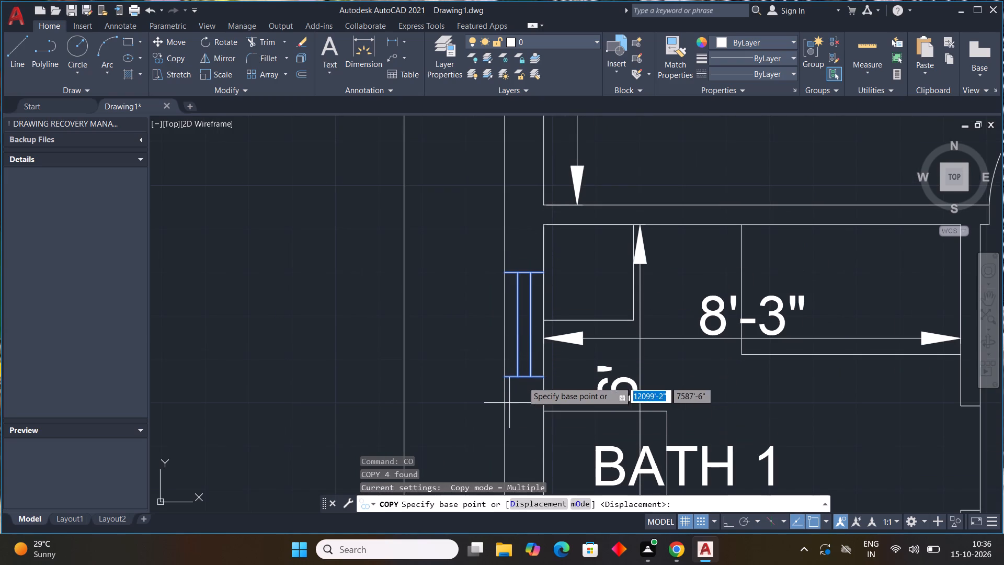
{"action": "left_click", "coordinate": [531, 267]}
{"action": "scroll", "coordinate": [595, 297], "scroll_direction": "down", "scroll_amount": 3}
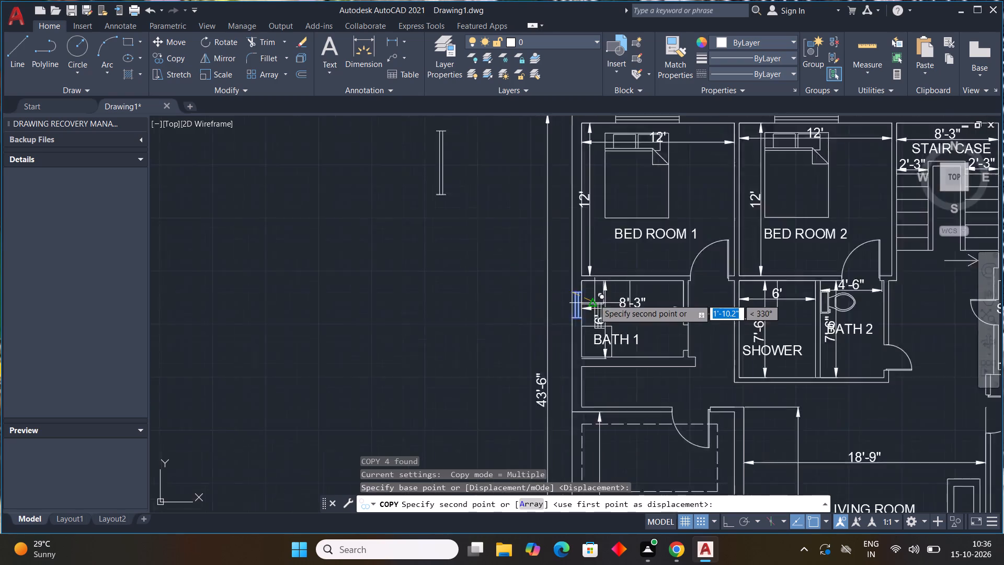
{"action": "scroll", "coordinate": [594, 299], "scroll_direction": "down", "scroll_amount": 1}
{"action": "middle_click_drag", "start_coordinate": [632, 334], "coordinate": [350, 336]}
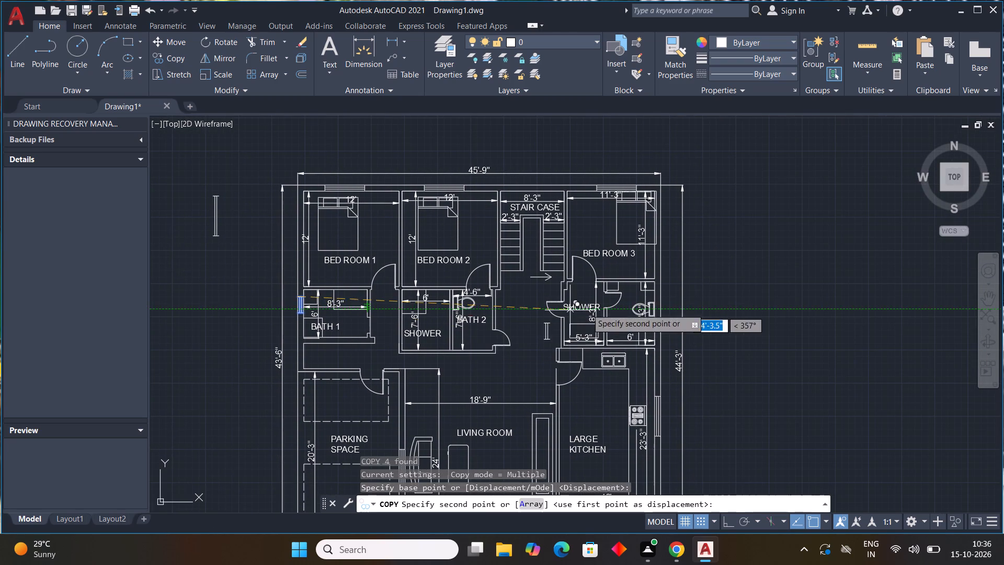
{"action": "scroll", "coordinate": [646, 318], "scroll_direction": "up", "scroll_amount": 3}
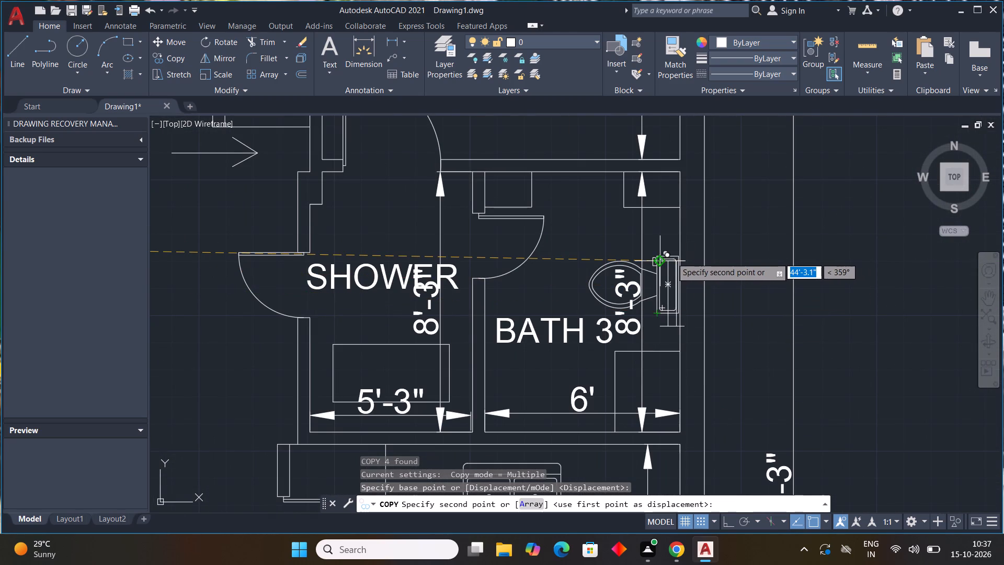
{"action": "scroll", "coordinate": [692, 260], "scroll_direction": "down", "scroll_amount": 1}
{"action": "scroll", "coordinate": [678, 255], "scroll_direction": "up", "scroll_amount": 4}
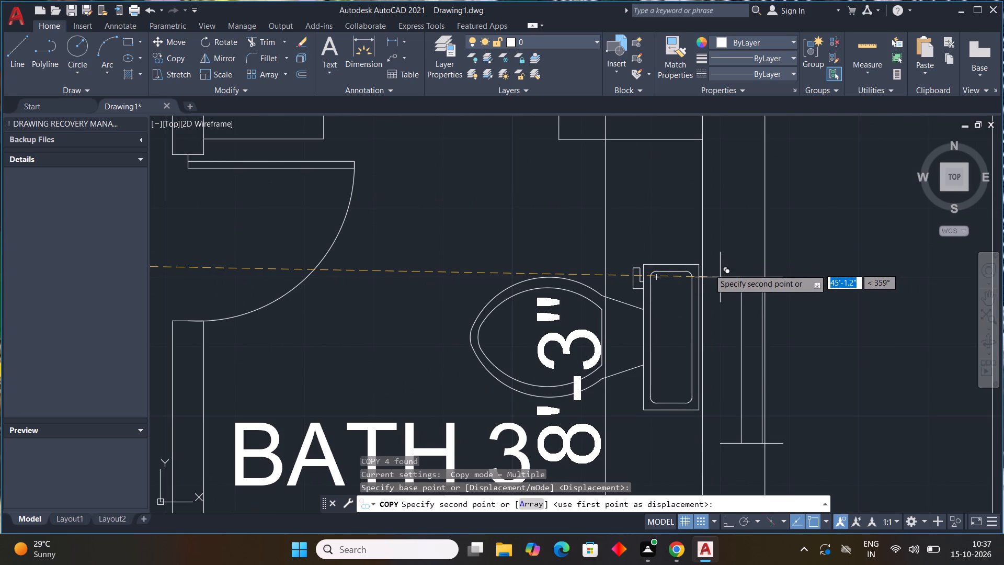
{"action": "left_click", "coordinate": [694, 269]}
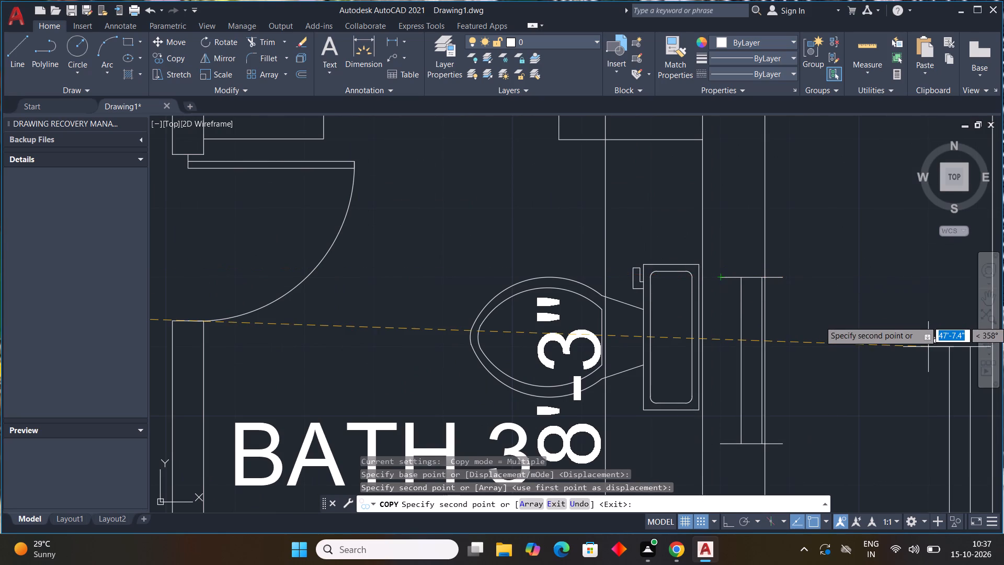
{"action": "key", "text": "Escape"}
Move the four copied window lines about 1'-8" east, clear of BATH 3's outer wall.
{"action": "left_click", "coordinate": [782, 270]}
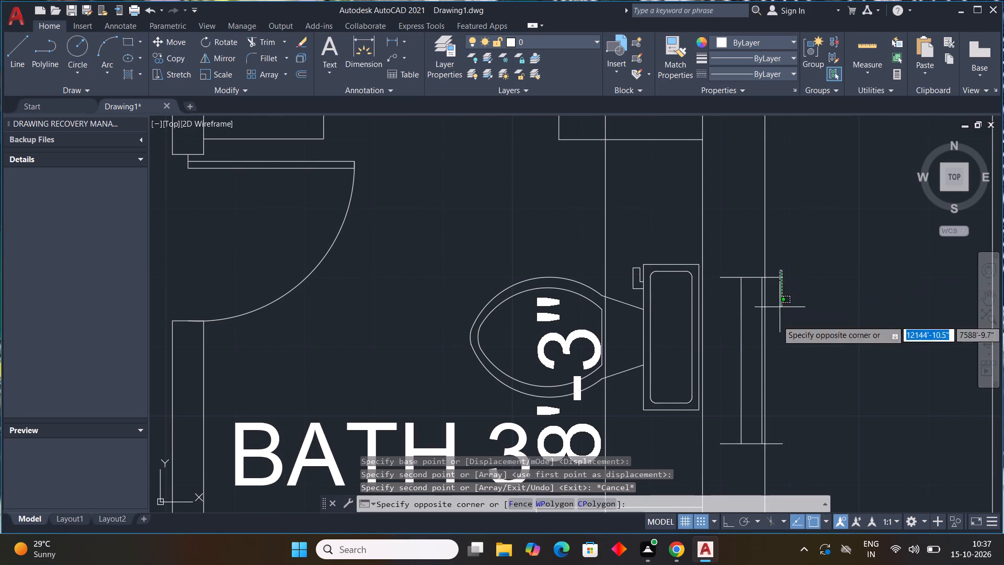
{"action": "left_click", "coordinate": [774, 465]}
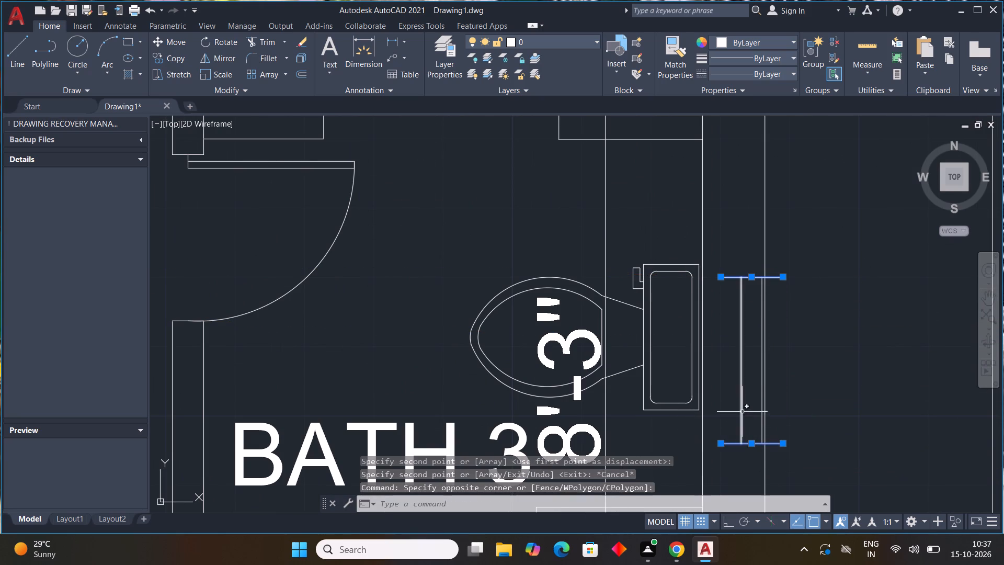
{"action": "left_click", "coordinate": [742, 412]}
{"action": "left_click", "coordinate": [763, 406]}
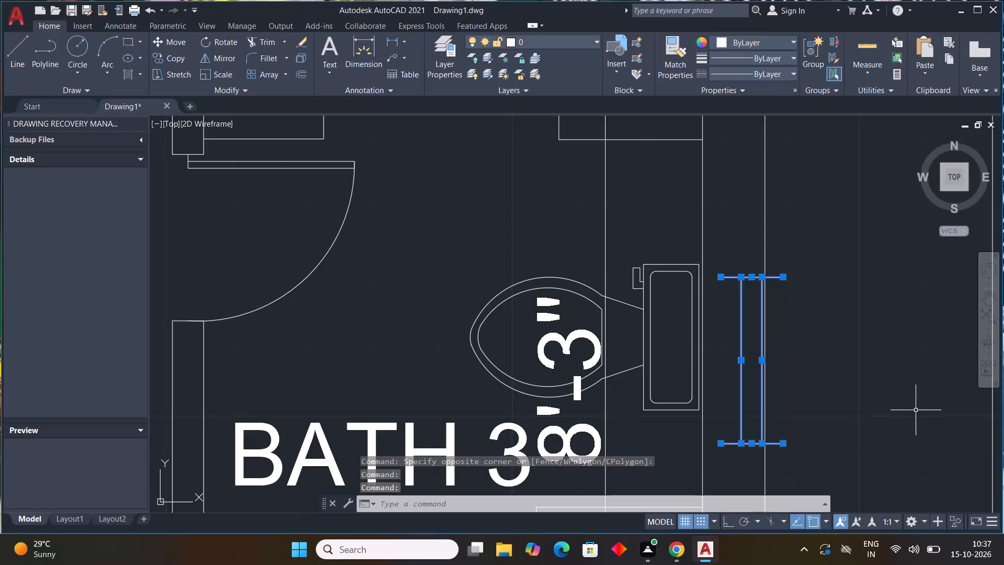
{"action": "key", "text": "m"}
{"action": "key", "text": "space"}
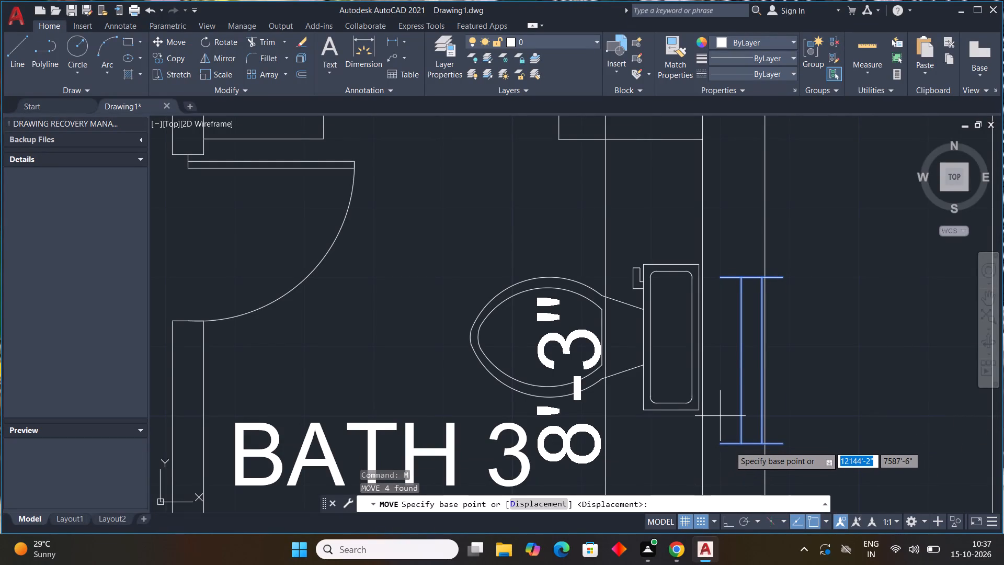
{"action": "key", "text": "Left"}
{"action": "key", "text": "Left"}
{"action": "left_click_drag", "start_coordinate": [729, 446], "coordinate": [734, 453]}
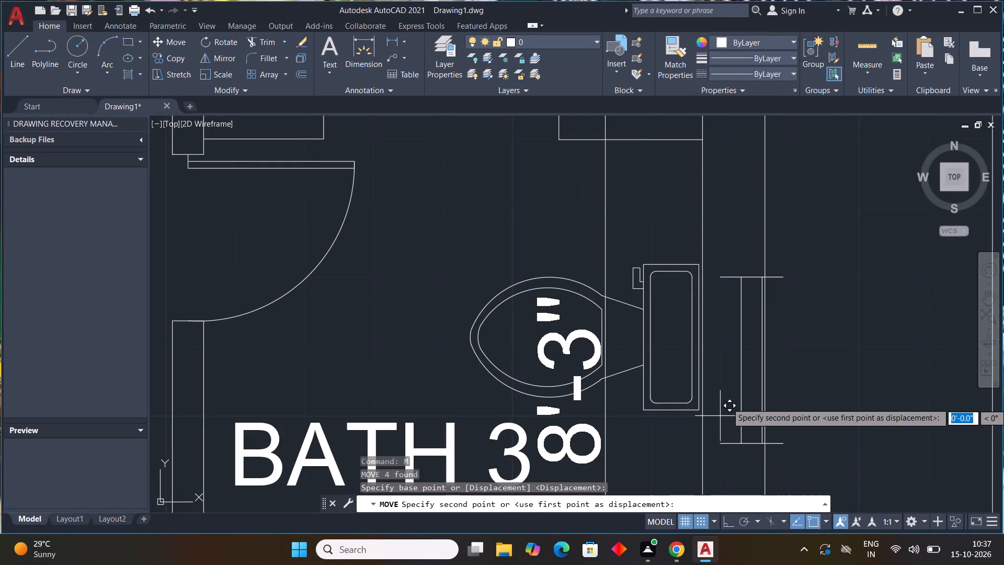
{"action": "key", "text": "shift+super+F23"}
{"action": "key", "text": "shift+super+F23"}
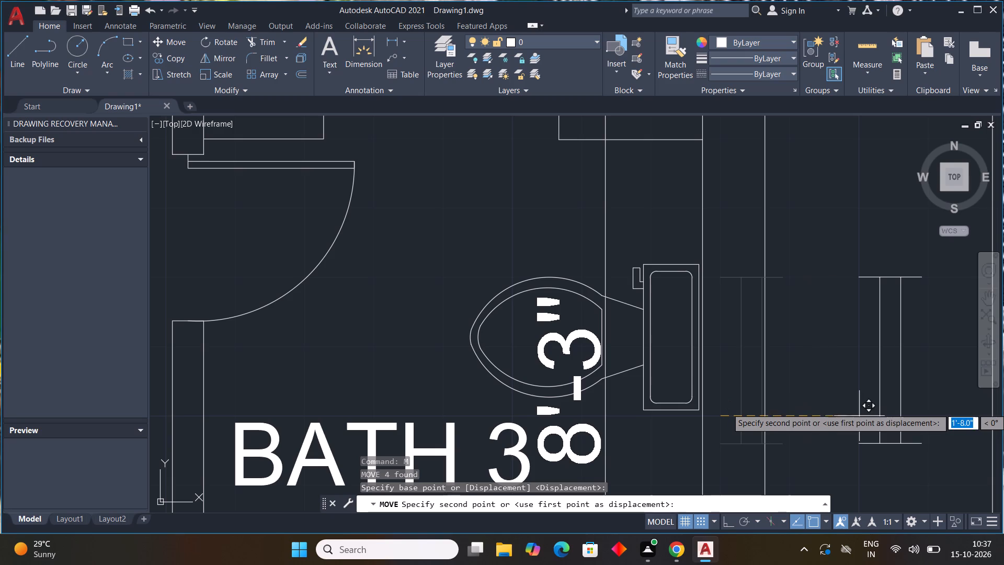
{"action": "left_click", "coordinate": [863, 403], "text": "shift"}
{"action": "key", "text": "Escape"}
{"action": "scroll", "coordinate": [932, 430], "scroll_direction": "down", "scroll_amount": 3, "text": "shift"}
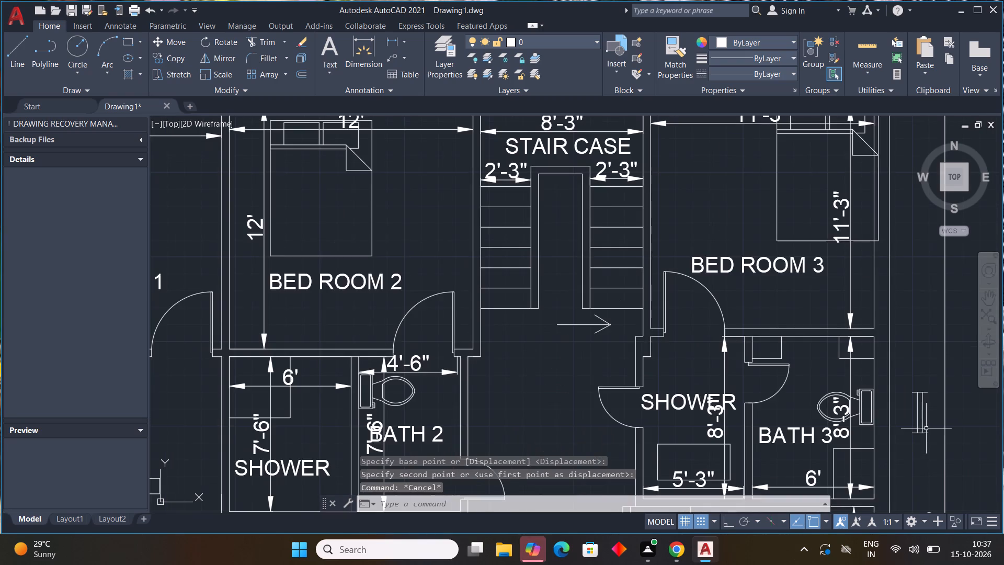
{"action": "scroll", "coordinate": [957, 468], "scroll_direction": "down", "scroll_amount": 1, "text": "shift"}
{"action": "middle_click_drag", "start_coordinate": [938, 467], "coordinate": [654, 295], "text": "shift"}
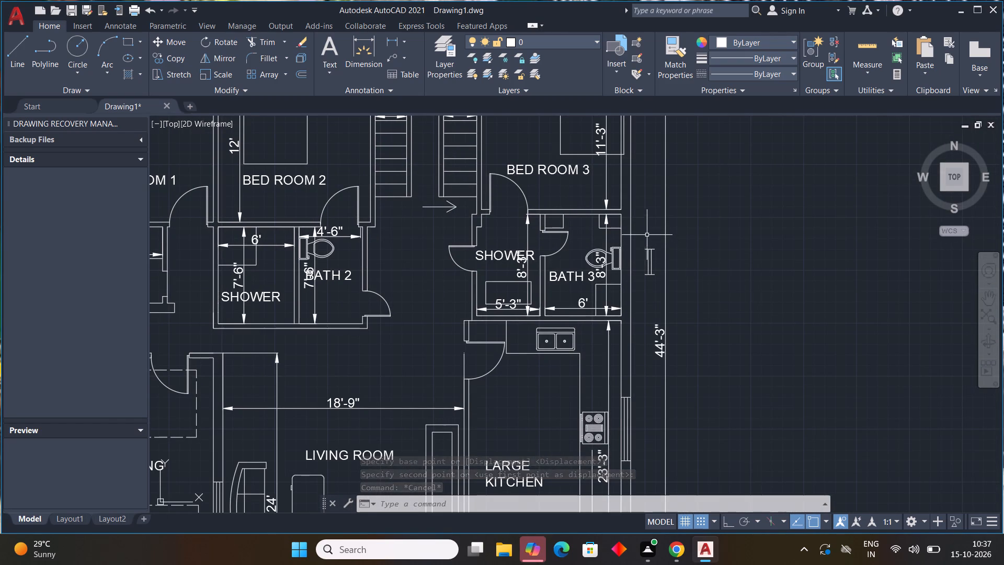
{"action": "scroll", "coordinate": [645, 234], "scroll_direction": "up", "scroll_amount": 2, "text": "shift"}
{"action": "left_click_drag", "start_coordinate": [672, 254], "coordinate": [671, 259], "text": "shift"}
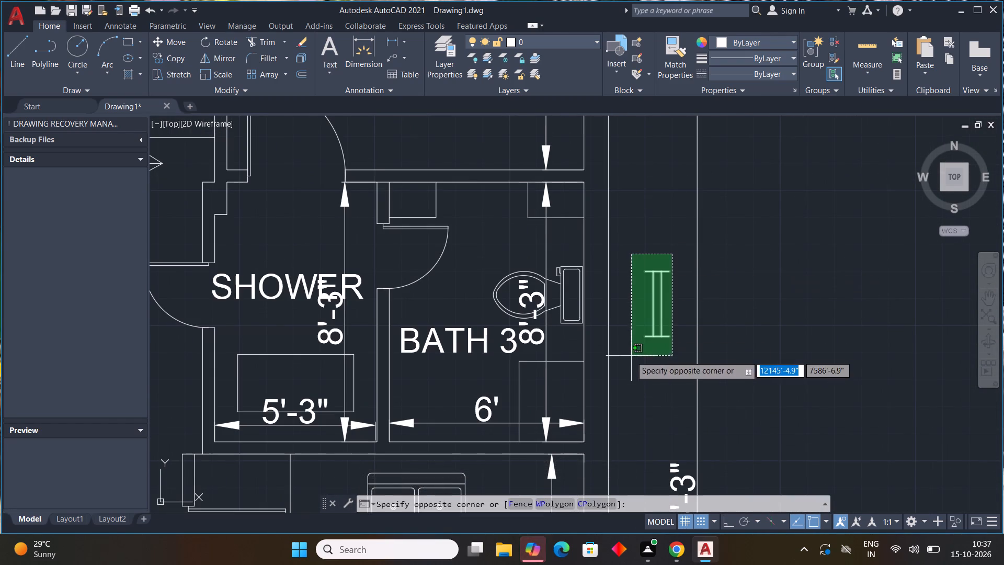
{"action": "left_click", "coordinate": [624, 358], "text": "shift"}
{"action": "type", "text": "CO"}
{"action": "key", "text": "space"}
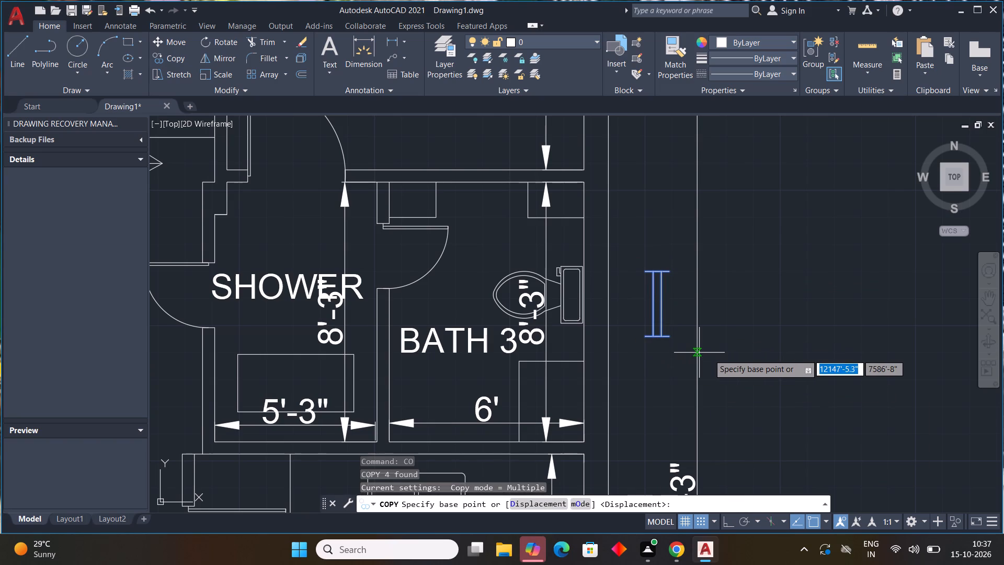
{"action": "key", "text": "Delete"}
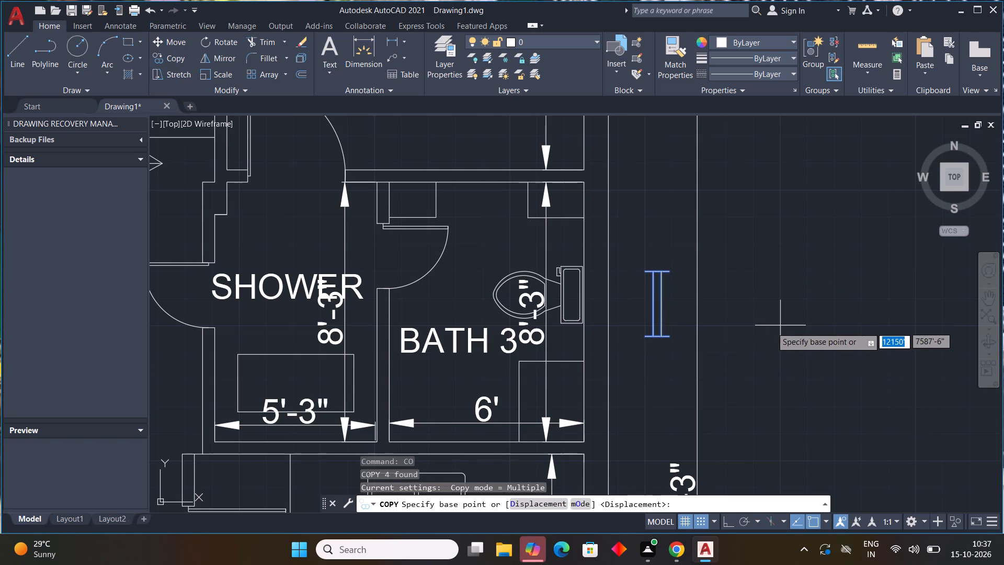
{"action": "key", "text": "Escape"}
Delete the four copied window lines lying outside BATH 3's east wall.
{"action": "left_click_drag", "start_coordinate": [684, 262], "coordinate": [655, 289], "text": "shift"}
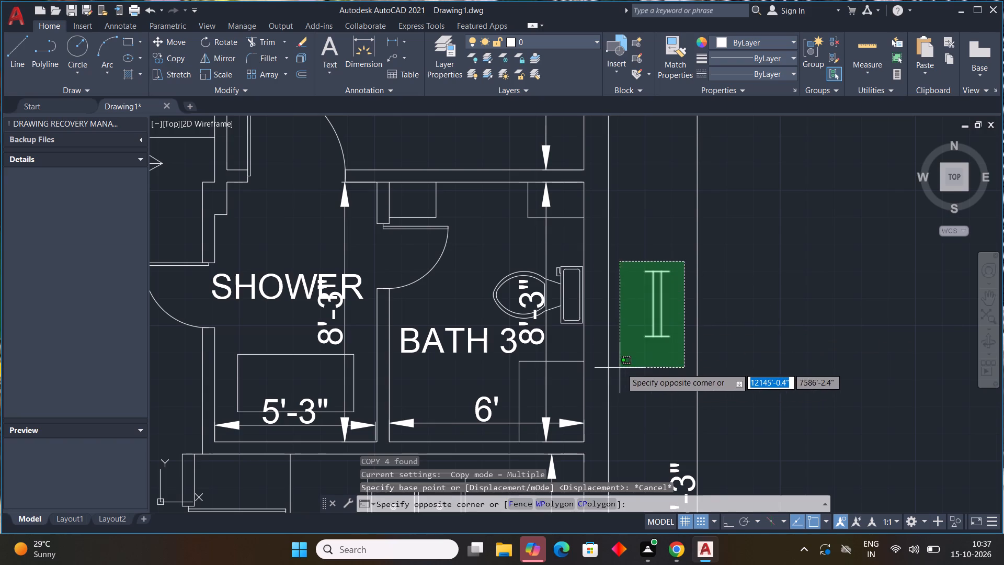
{"action": "left_click", "coordinate": [623, 367], "text": "shift"}
{"action": "key", "text": "Delete"}
Draw a horizontal jamb line about 1'-8" long across BATH 3's east outer wall, just north of the toilet.
{"action": "scroll", "coordinate": [622, 357], "scroll_direction": "down", "scroll_amount": 2, "text": "shift"}
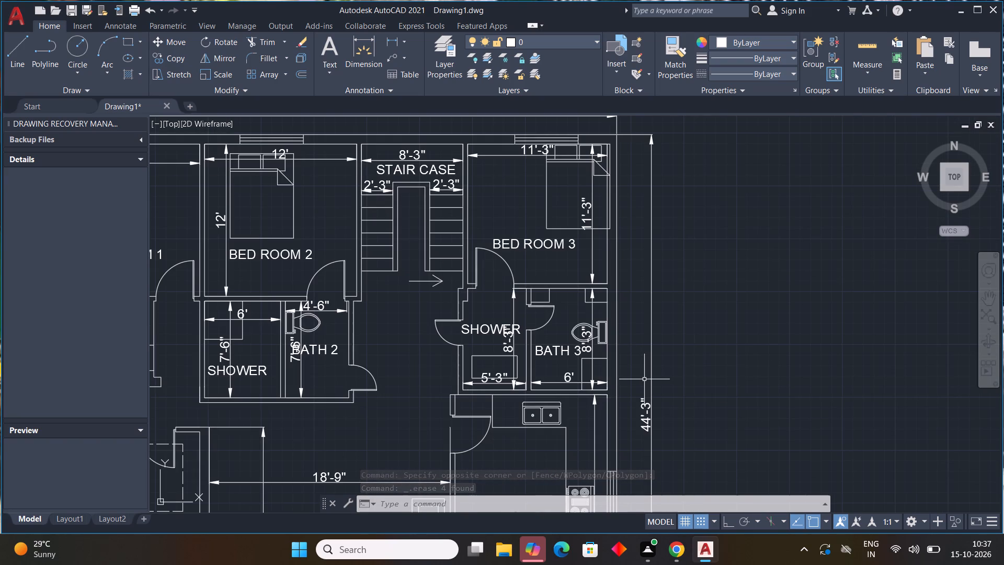
{"action": "type", "text": "L"}
{"action": "key", "text": "space"}
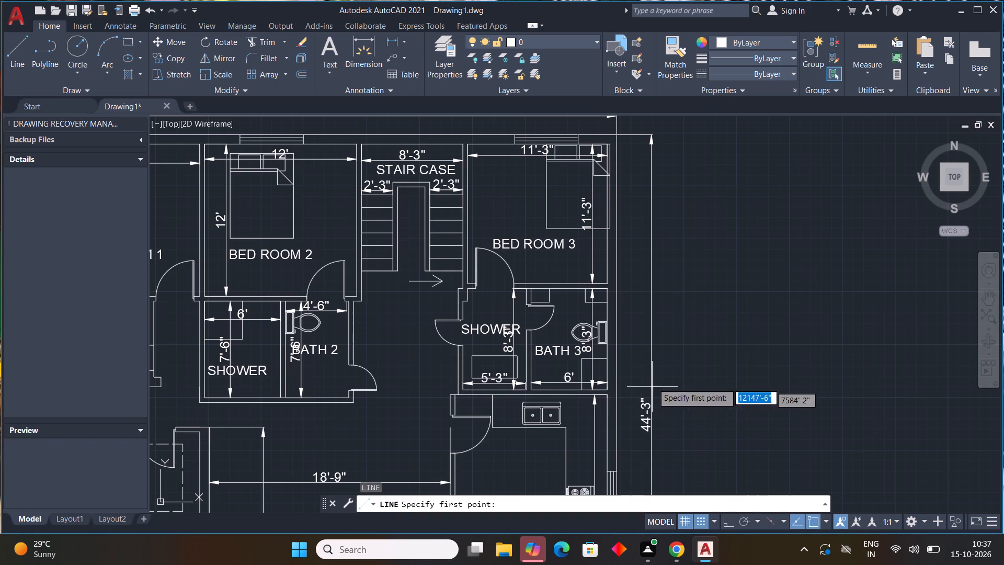
{"action": "scroll", "coordinate": [610, 320], "scroll_direction": "up", "scroll_amount": 3, "text": "shift"}
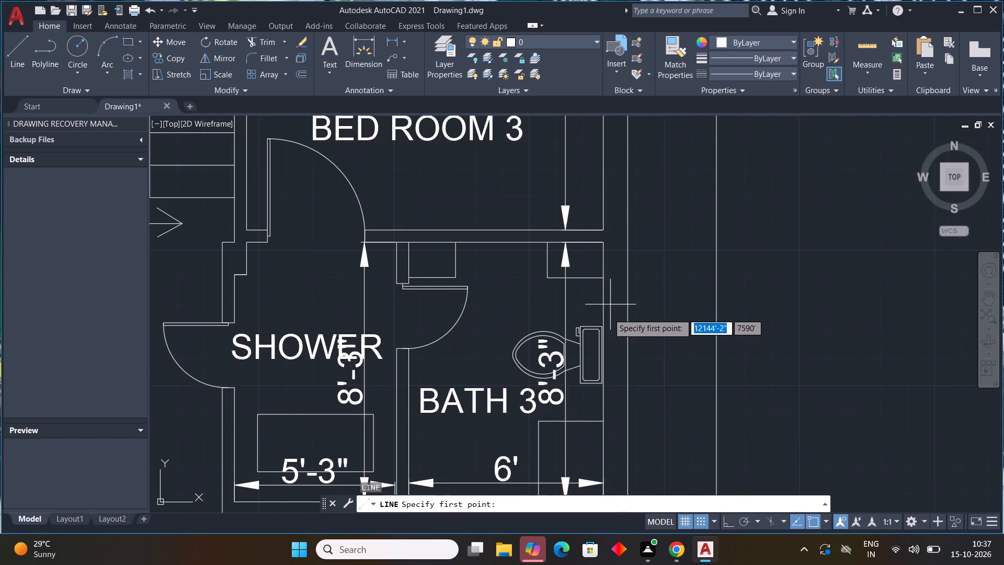
{"action": "left_click", "coordinate": [591, 315], "text": "shift"}
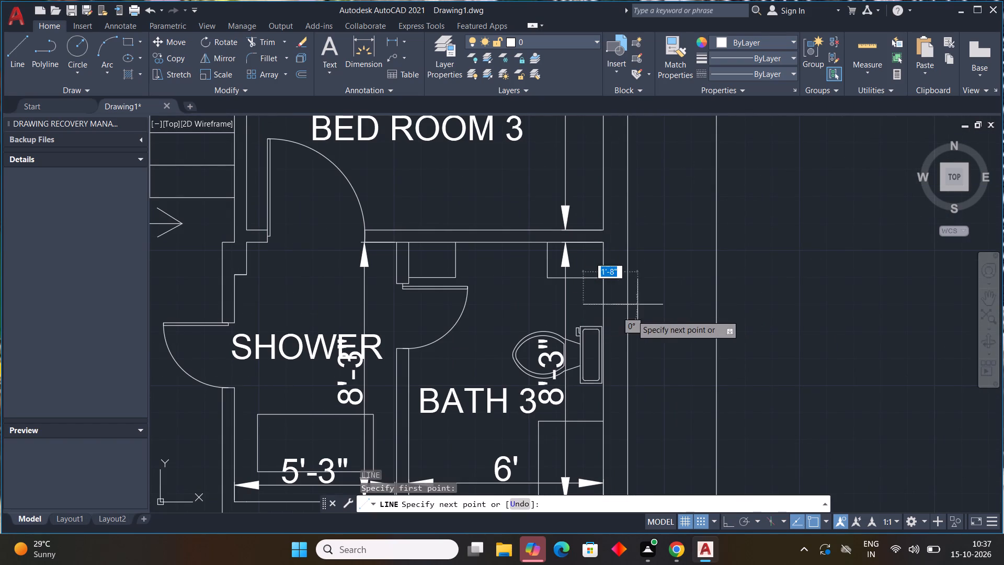
{"action": "left_click", "coordinate": [632, 315], "text": "shift"}
{"action": "key", "text": "Escape"}
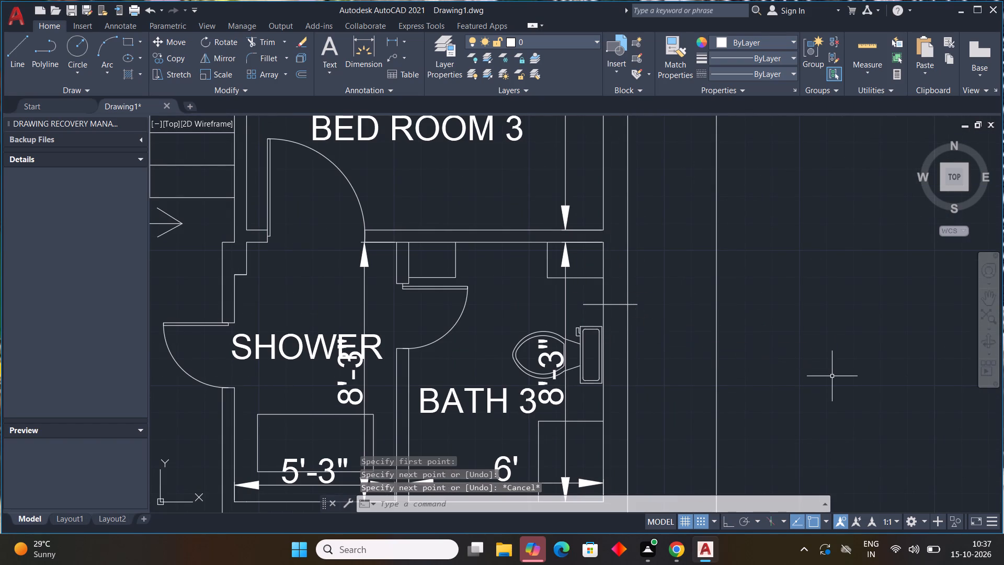
Offset the jamb line 2' south to make the second jamb of BATH 3's window.
{"action": "type", "text": "OFF"}
{"action": "key", "text": "space"}
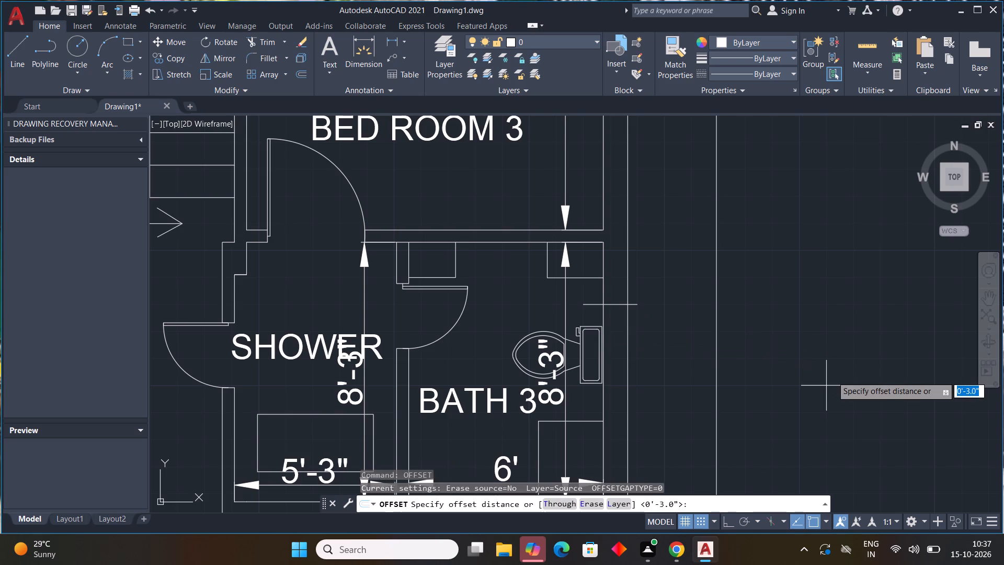
{"action": "type", "text": "2'"}
{"action": "key", "text": "Return"}
{"action": "scroll", "coordinate": [832, 376], "scroll_direction": "up", "scroll_amount": 1, "text": "shift"}
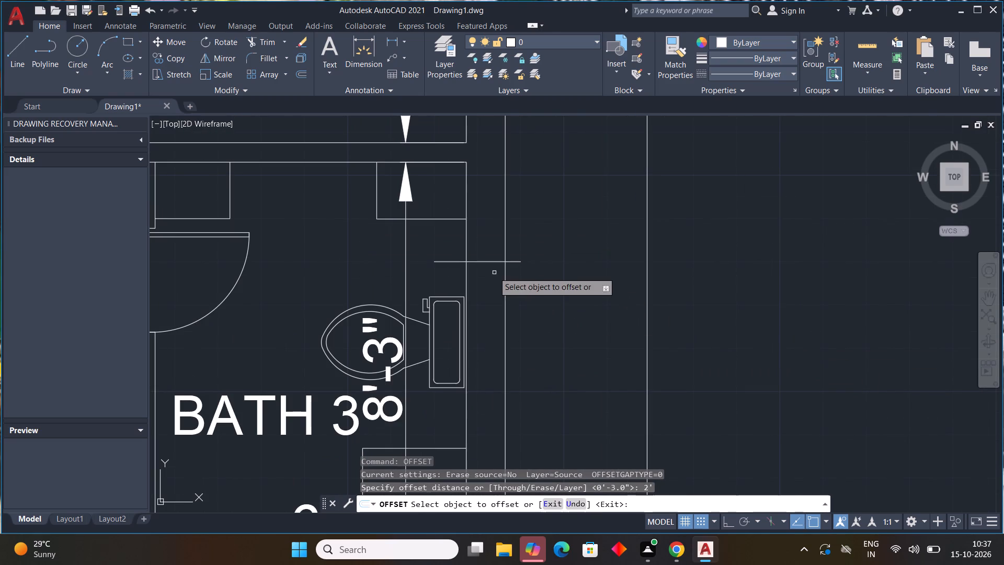
{"action": "left_click_drag", "start_coordinate": [486, 262], "coordinate": [493, 266], "text": "shift"}
{"action": "left_click", "coordinate": [484, 421], "text": "shift"}
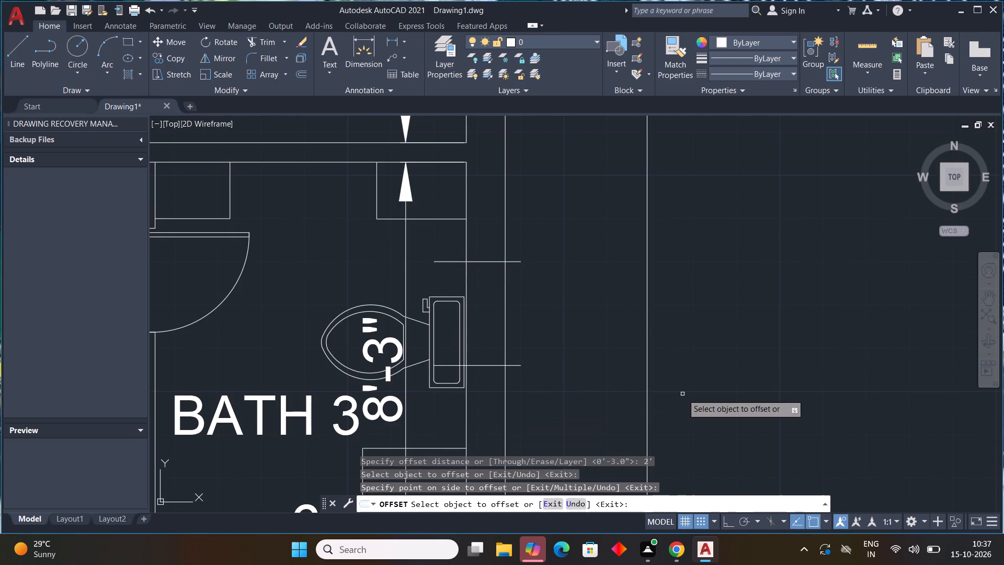
{"action": "key", "text": "Escape"}
Offset the inner face of BATH 3's east wall 3" outward twice to make the two window pane lines.
{"action": "key", "text": "o"}
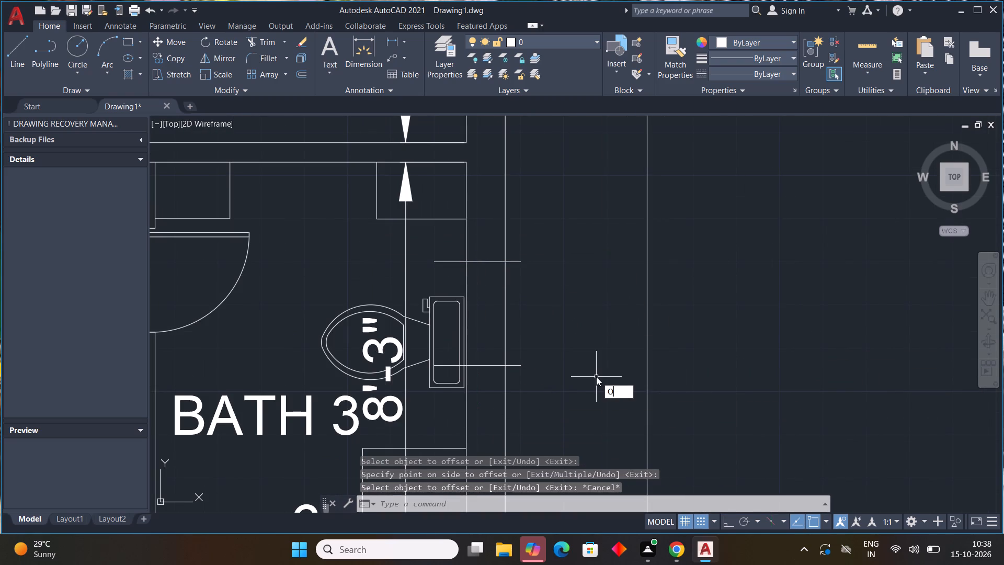
{"action": "type", "text": "FF 3"}
{"action": "key", "text": "shift+quotedbl"}
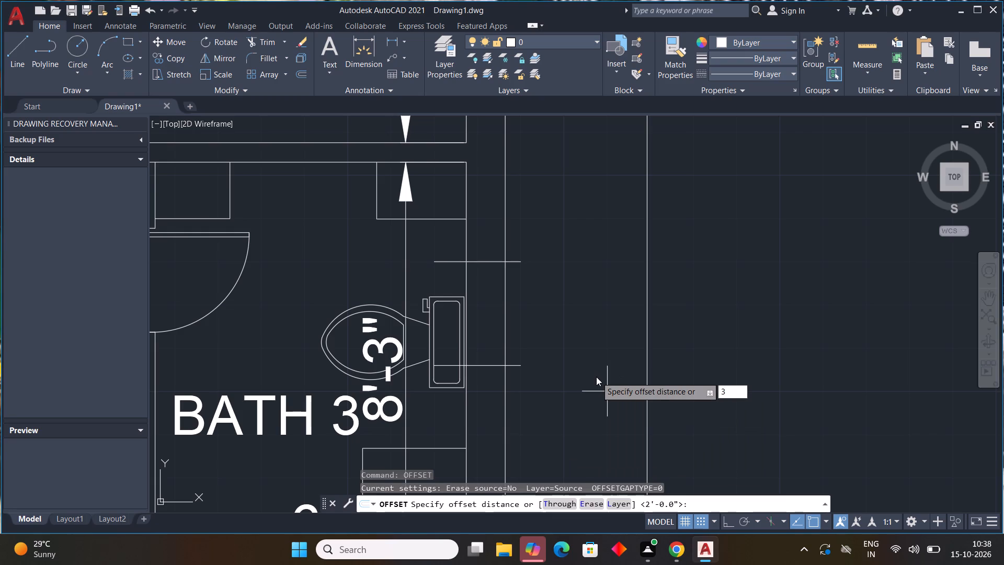
{"action": "key", "text": "Return"}
{"action": "left_click", "coordinate": [466, 403]}
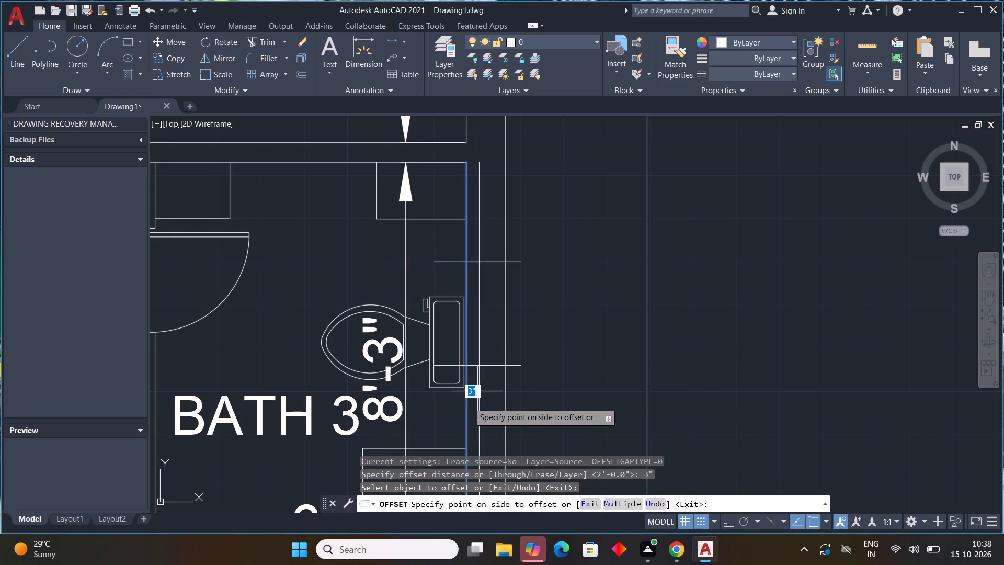
{"action": "left_click", "coordinate": [481, 402]}
{"action": "left_click", "coordinate": [479, 403]}
{"action": "left_click", "coordinate": [505, 399]}
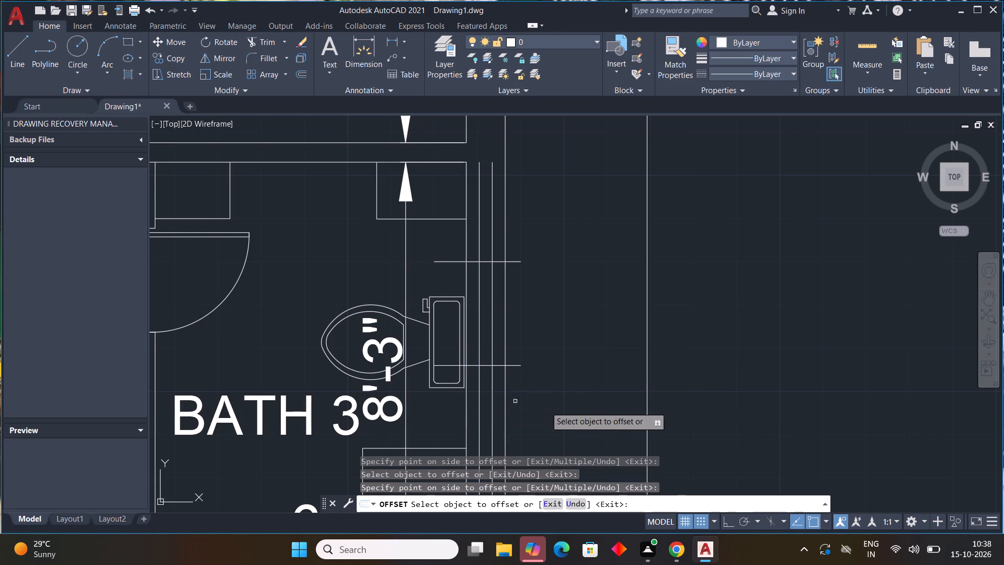
{"action": "key", "text": "Escape"}
{"action": "key", "text": "Escape"}
{"action": "key", "text": "Escape"}
{"action": "key", "text": "Escape"}
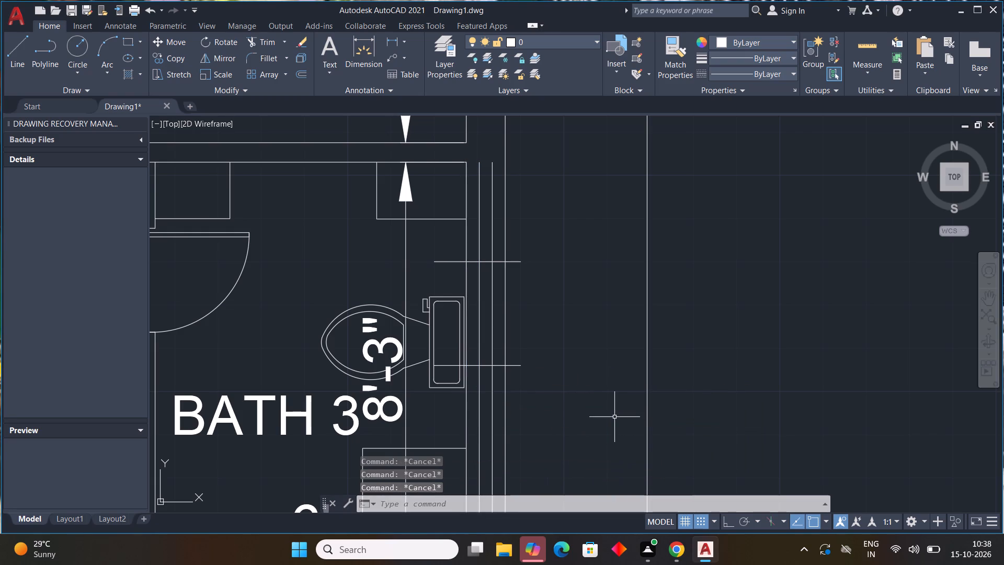
Trim the two pane lines below the south jamb line of BATH 3's window.
{"action": "type", "text": "TR"}
{"action": "key", "text": "space"}
{"action": "middle_click_drag", "start_coordinate": [530, 423], "coordinate": [535, 401]}
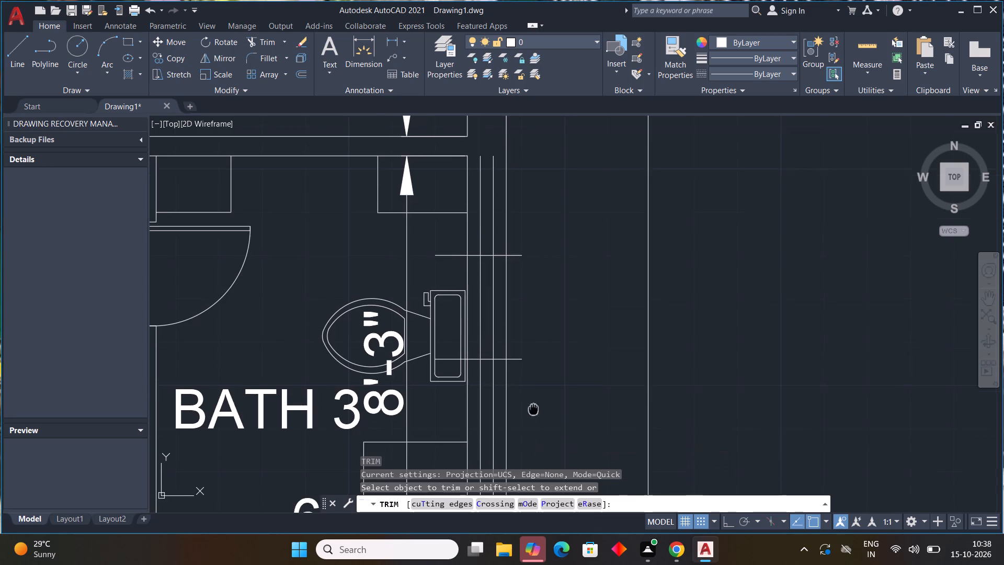
{"action": "middle_click_drag", "start_coordinate": [535, 401], "coordinate": [568, 301]}
{"action": "left_click_drag", "start_coordinate": [510, 366], "coordinate": [532, 365]}
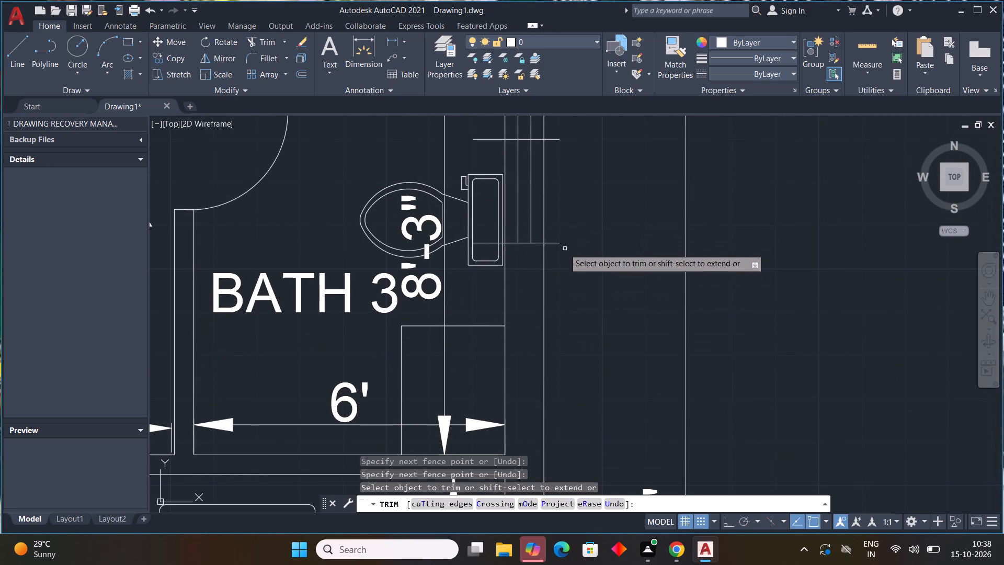
Trim both jamb lines of BATH 3's window back to the outer and inner wall faces, including the part crossing the toilet tank.
{"action": "left_click_drag", "start_coordinate": [554, 257], "coordinate": [555, 187]}
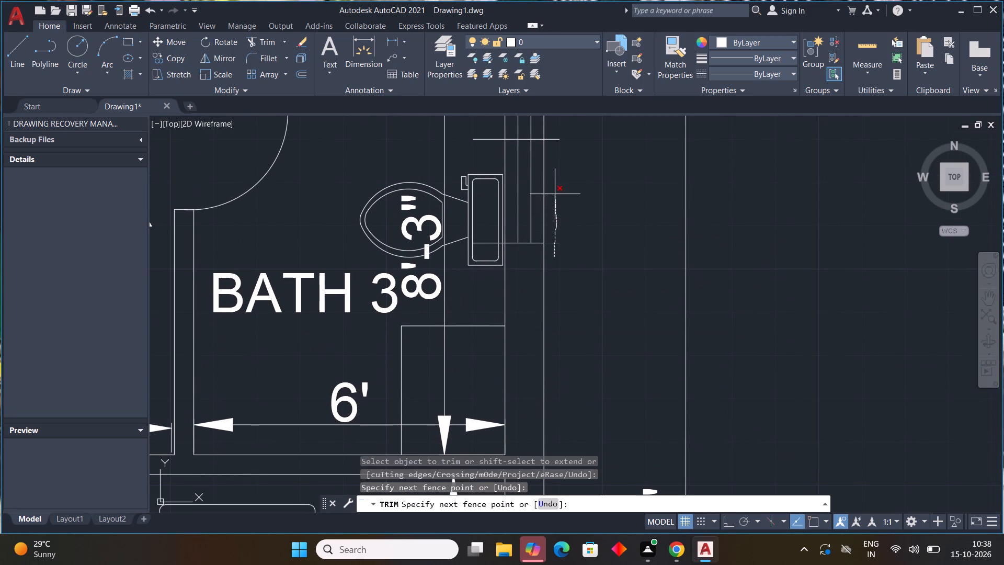
{"action": "left_click_drag", "start_coordinate": [555, 187], "coordinate": [553, 132]}
{"action": "middle_click_drag", "start_coordinate": [563, 168], "coordinate": [596, 221]}
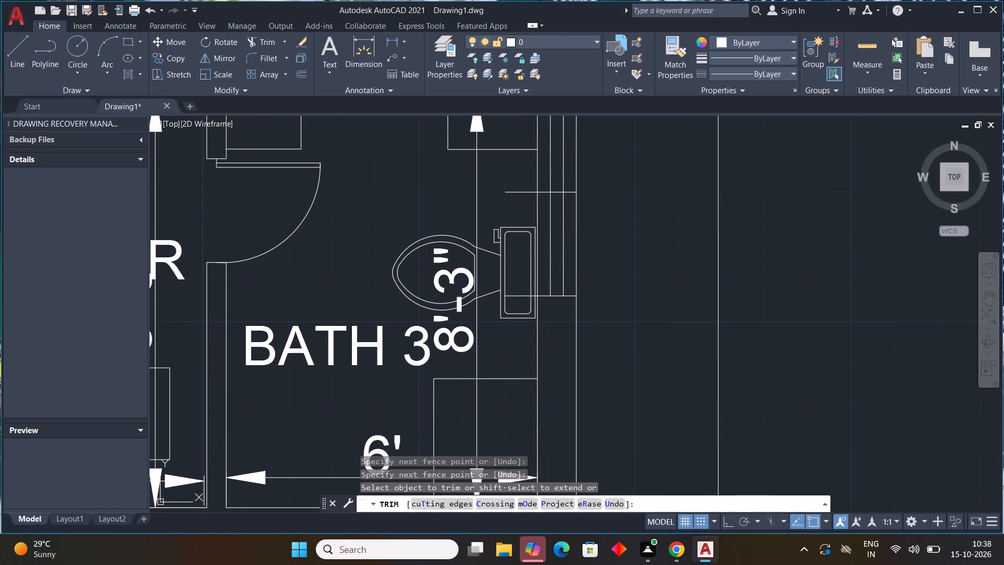
{"action": "left_click_drag", "start_coordinate": [517, 174], "coordinate": [517, 197]}
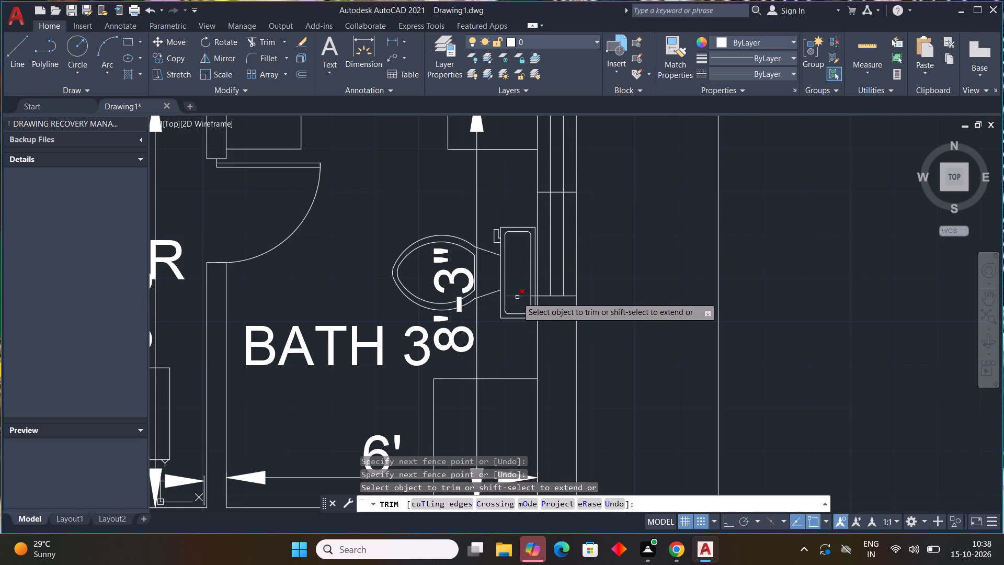
{"action": "left_click", "coordinate": [517, 297]}
{"action": "scroll", "coordinate": [550, 302], "scroll_direction": "up", "scroll_amount": 4}
{"action": "left_click_drag", "start_coordinate": [518, 267], "coordinate": [515, 239]}
{"action": "left_click_drag", "start_coordinate": [533, 263], "coordinate": [537, 244]}
Trim the two pane lines above the north jamb line of BATH 3's window.
{"action": "scroll", "coordinate": [613, 325], "scroll_direction": "down", "scroll_amount": 3}
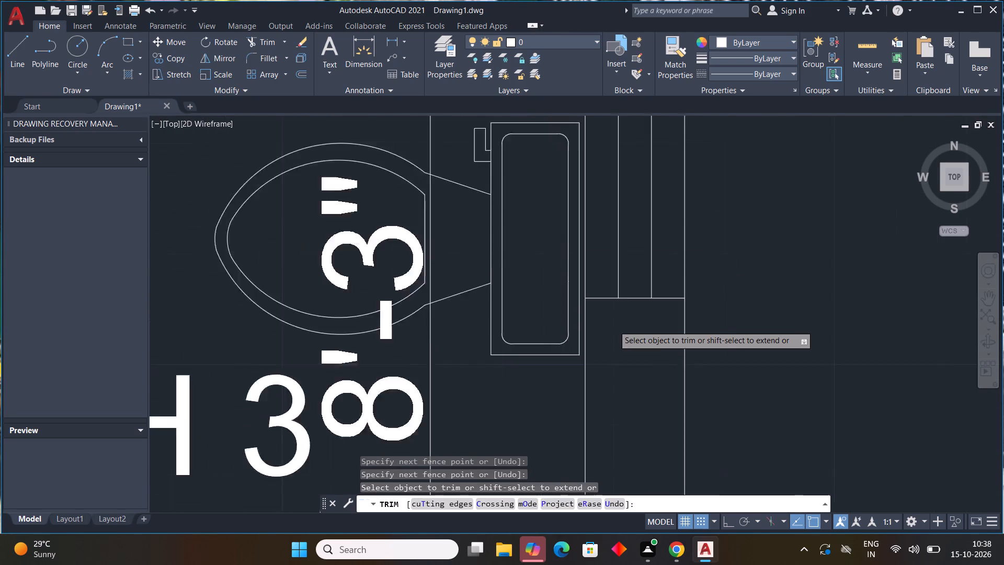
{"action": "scroll", "coordinate": [614, 329], "scroll_direction": "down", "scroll_amount": 1}
{"action": "scroll", "coordinate": [656, 196], "scroll_direction": "up", "scroll_amount": 1}
{"action": "middle_click_drag", "start_coordinate": [658, 196], "coordinate": [659, 366]}
{"action": "left_click_drag", "start_coordinate": [576, 330], "coordinate": [617, 327]}
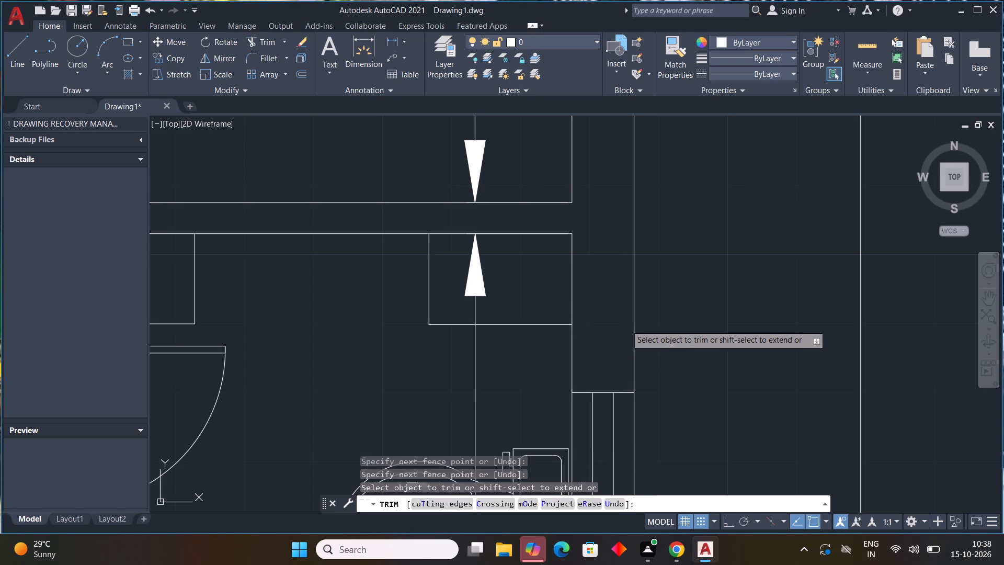
{"action": "key", "text": "Escape"}
{"action": "key", "text": "Escape"}
{"action": "key", "text": "Escape"}
{"action": "key", "text": "Escape"}
Add the multiline text "WC" in the small rectangle at BATH 1's northwest corner.
{"action": "scroll", "coordinate": [658, 334], "scroll_direction": "down", "scroll_amount": 4}
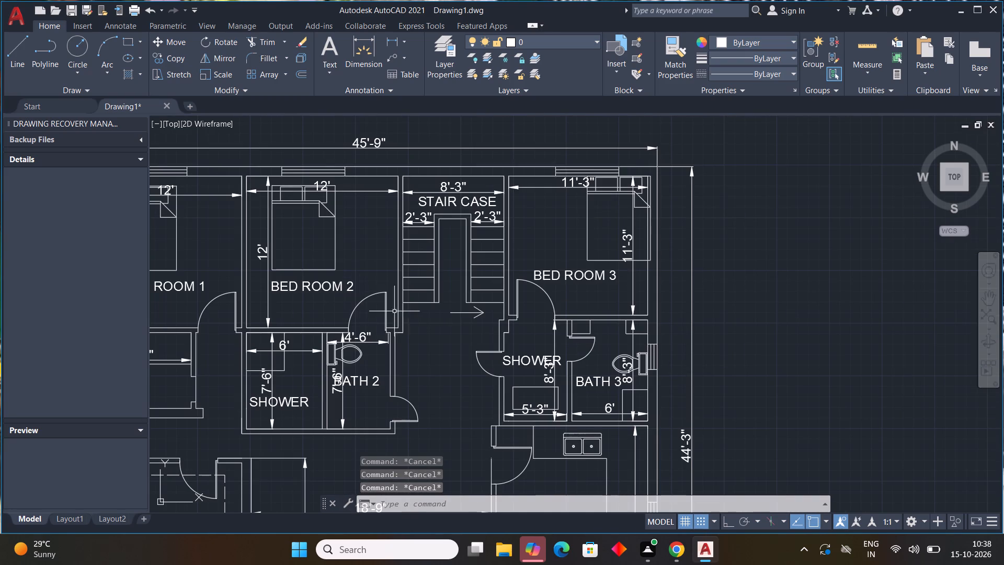
{"action": "middle_click_drag", "start_coordinate": [402, 315], "coordinate": [540, 337]}
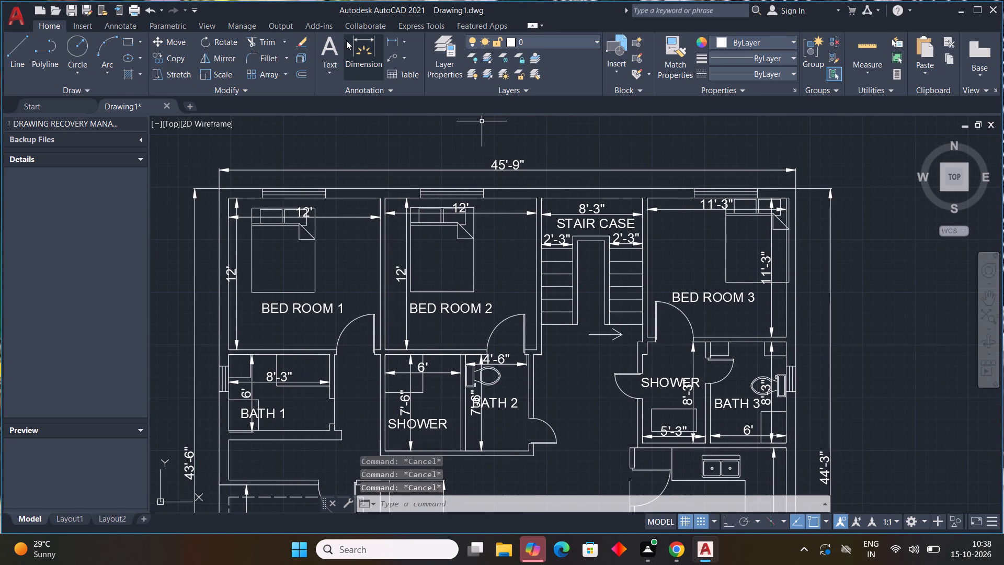
{"action": "left_click", "coordinate": [332, 39]}
{"action": "middle_click_drag", "start_coordinate": [267, 317], "coordinate": [441, 280]}
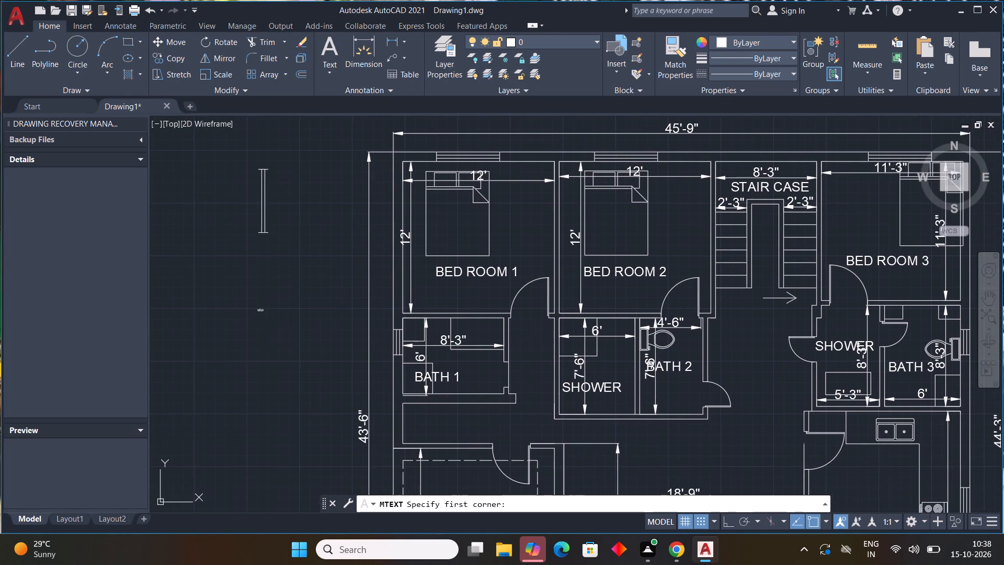
{"action": "scroll", "coordinate": [419, 338], "scroll_direction": "up", "scroll_amount": 5}
{"action": "scroll", "coordinate": [355, 288], "scroll_direction": "down", "scroll_amount": 2}
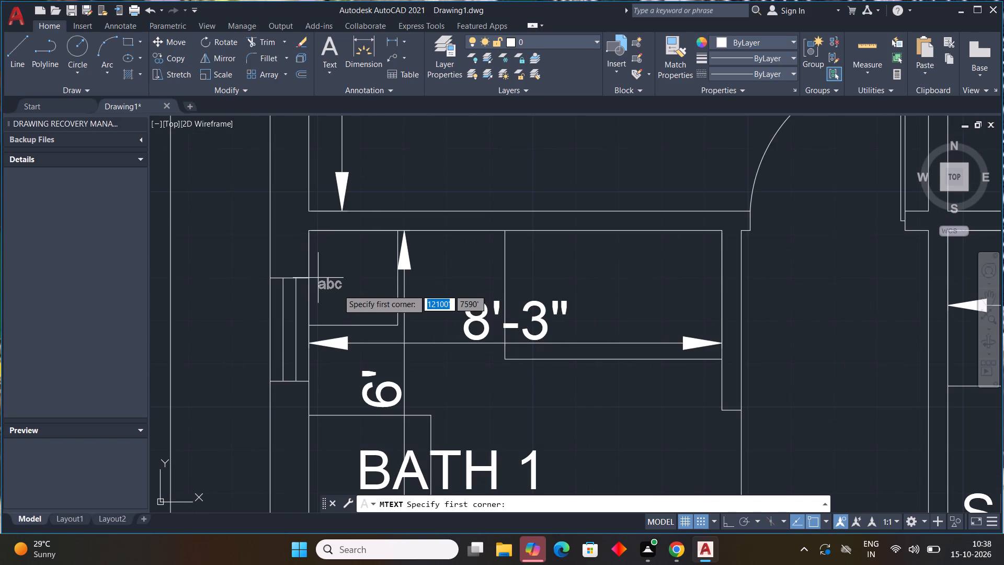
{"action": "scroll", "coordinate": [335, 288], "scroll_direction": "up", "scroll_amount": 2}
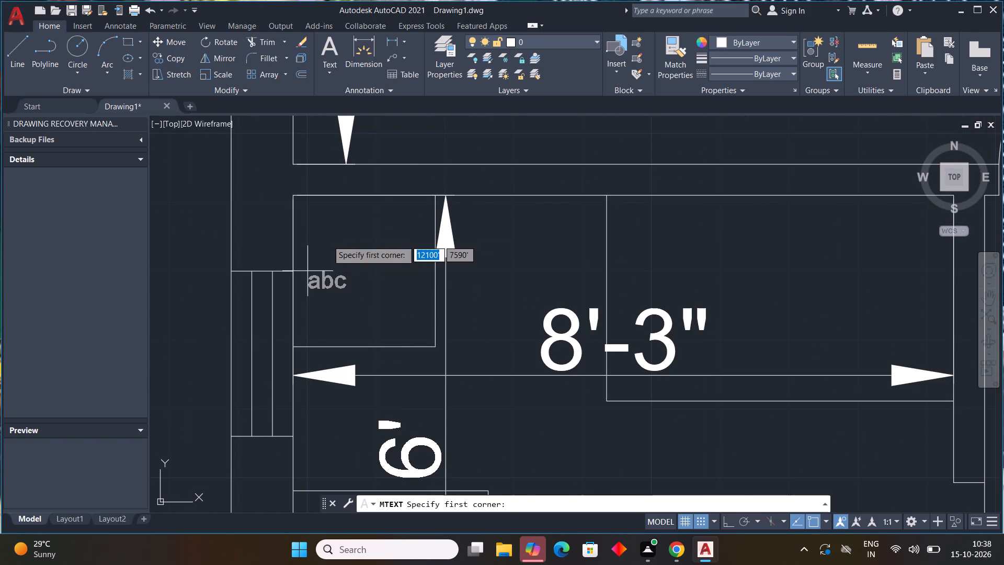
{"action": "left_click_drag", "start_coordinate": [324, 235], "coordinate": [328, 242]}
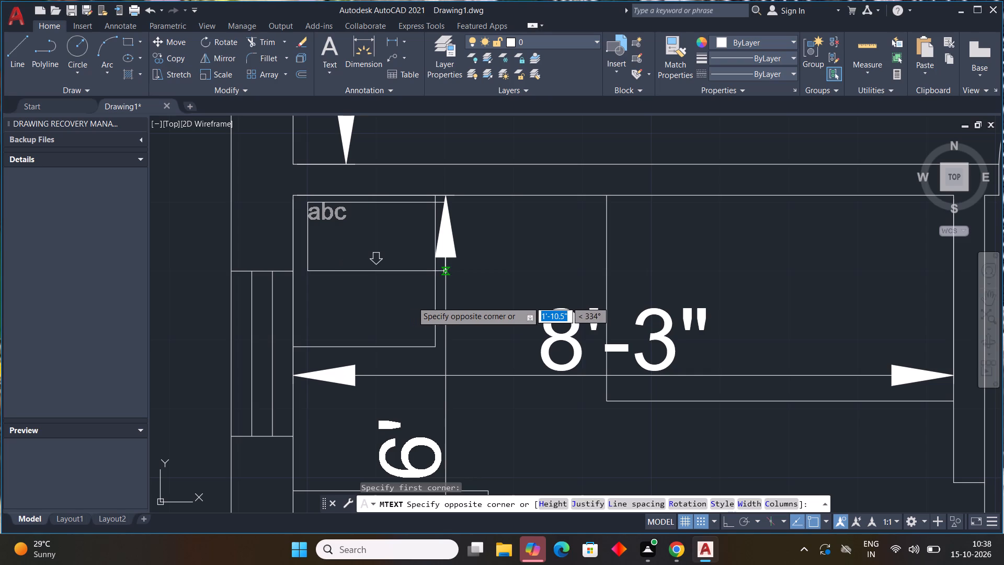
{"action": "left_click", "coordinate": [412, 301]}
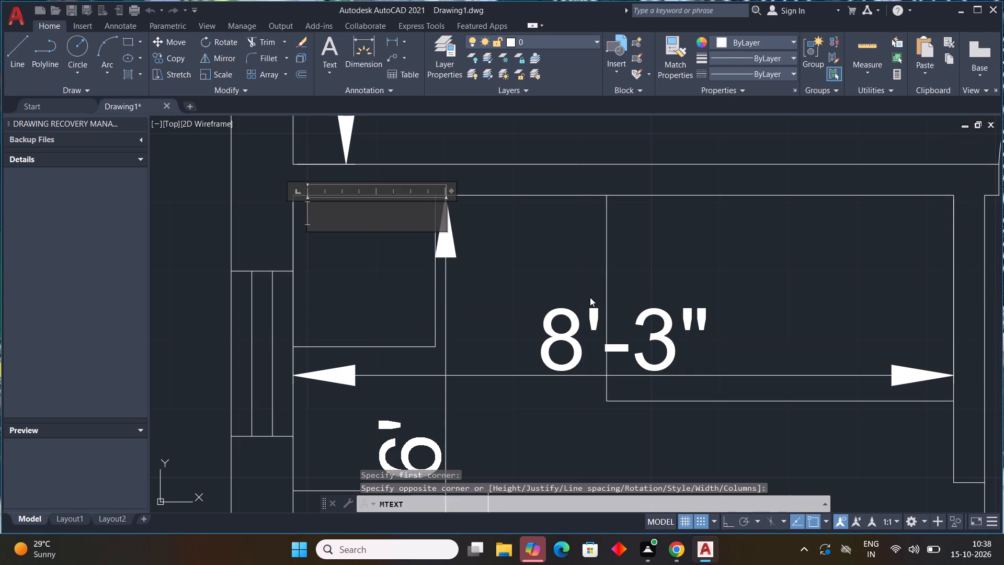
{"action": "type", "text": "WC"}
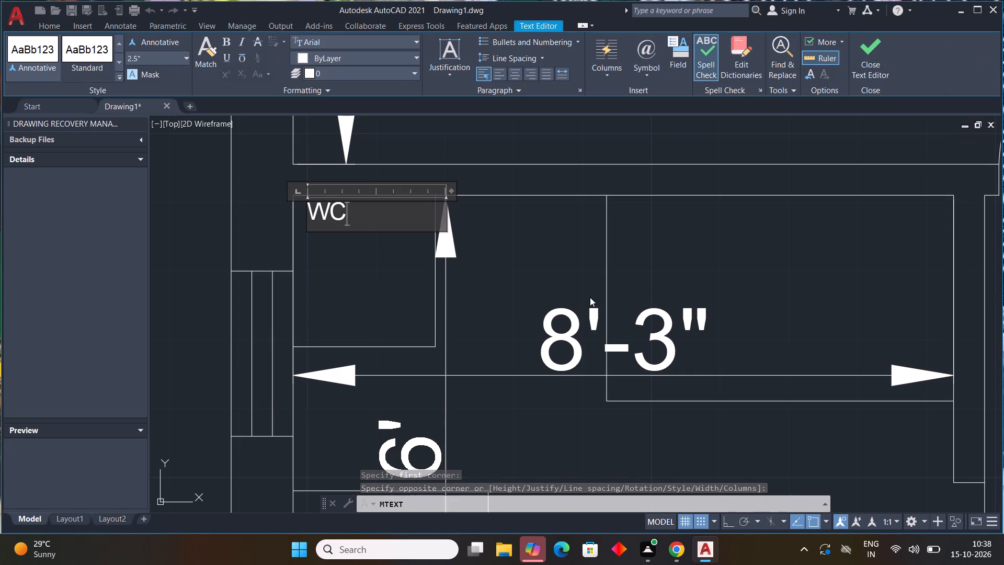
{"action": "key", "text": "space"}
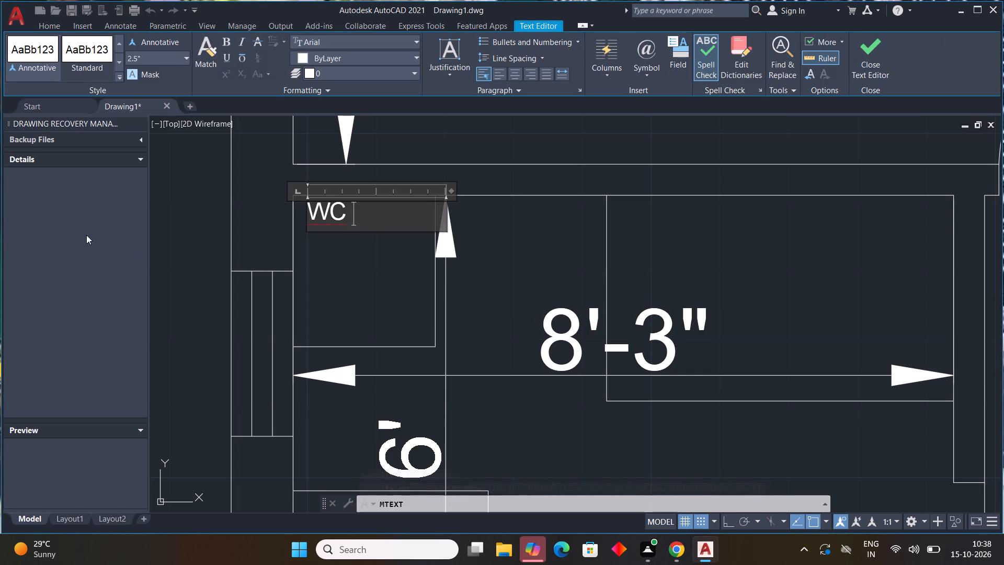
{"action": "left_click", "coordinate": [232, 199]}
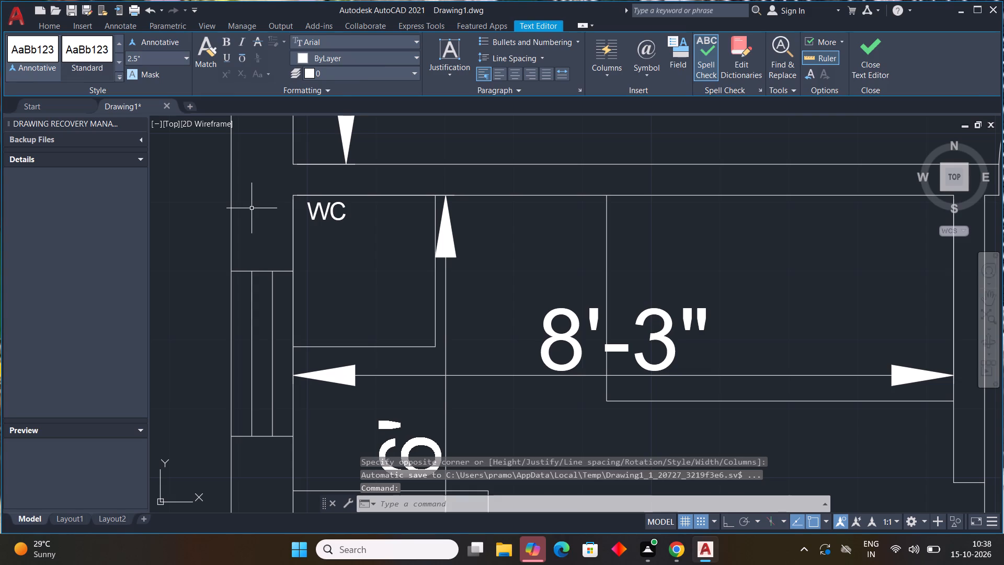
Move the WC text about 10" straight down within BATH 1's corner rectangle.
{"action": "left_click", "coordinate": [315, 211]}
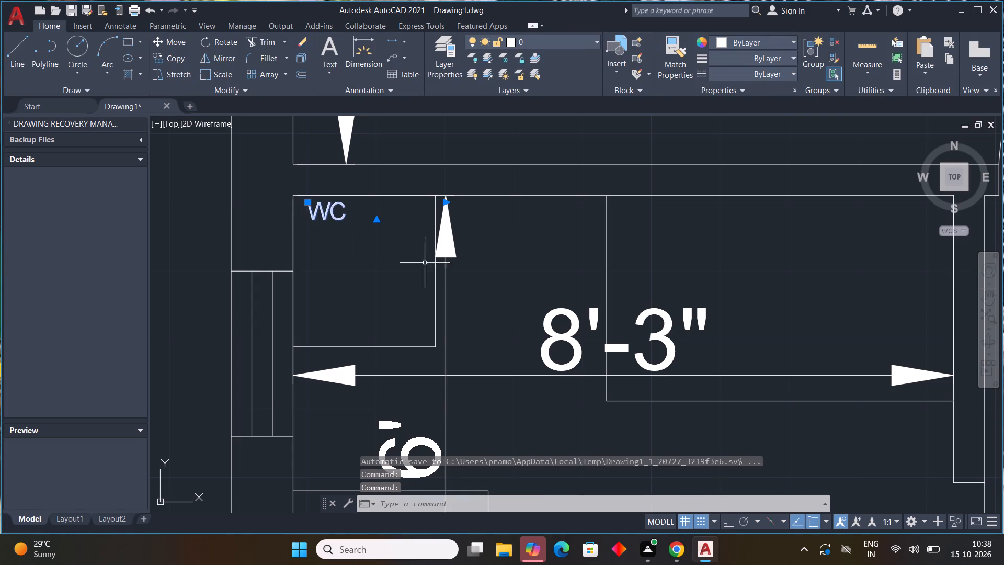
{"action": "key", "text": "m"}
{"action": "key", "text": "space"}
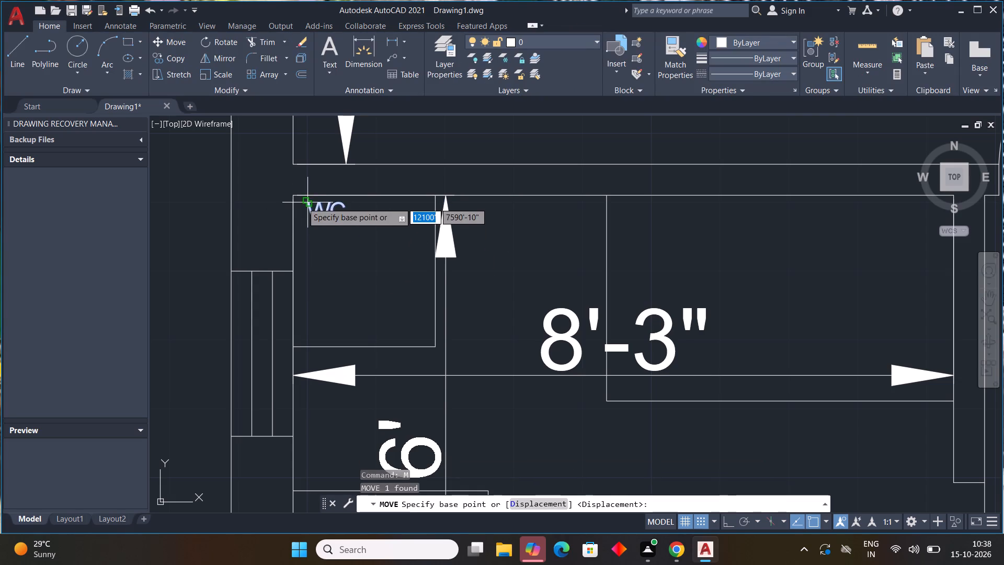
{"action": "left_click_drag", "start_coordinate": [303, 203], "coordinate": [317, 231]}
{"action": "key", "text": "F8"}
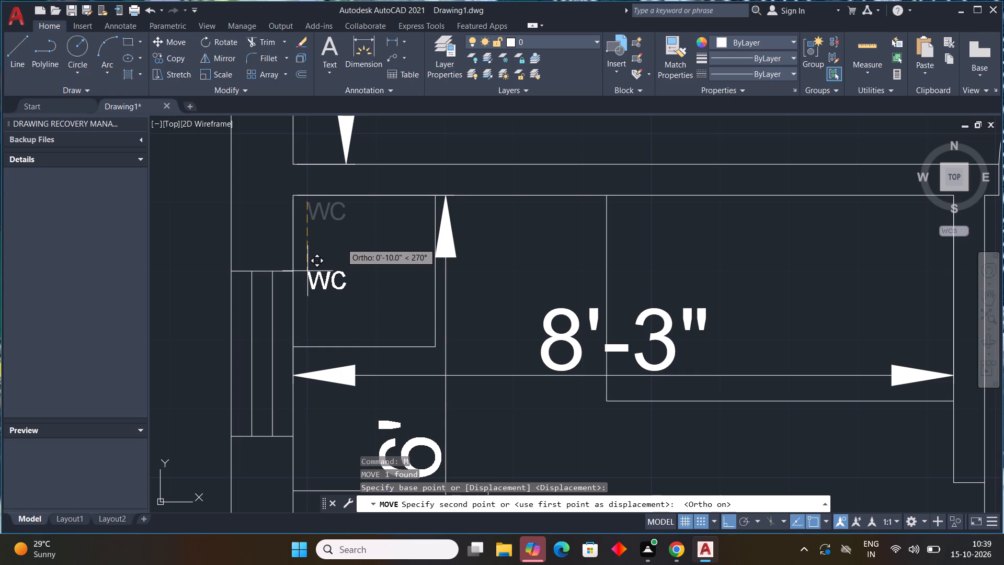
{"action": "key", "text": "F8"}
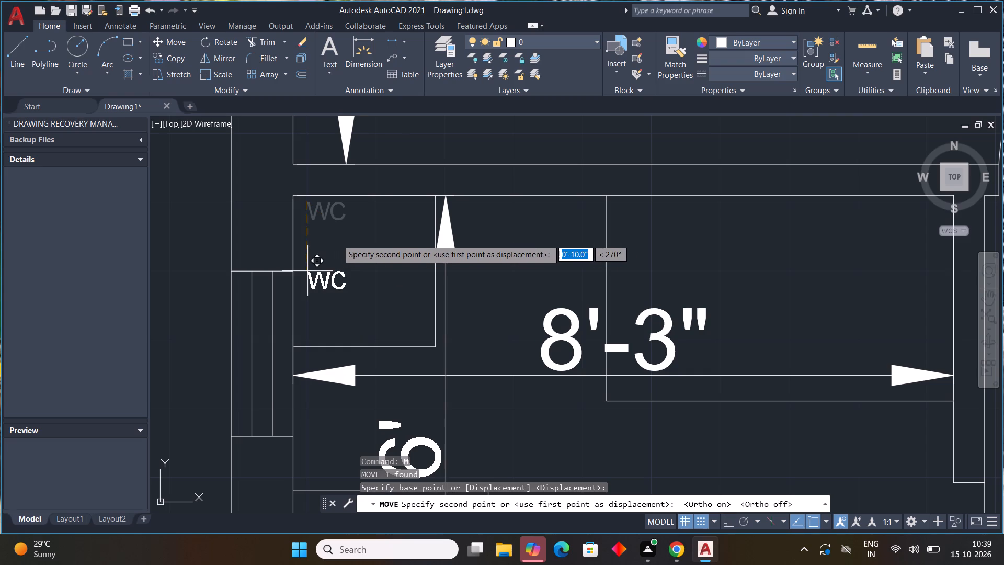
{"action": "left_click", "coordinate": [341, 241]}
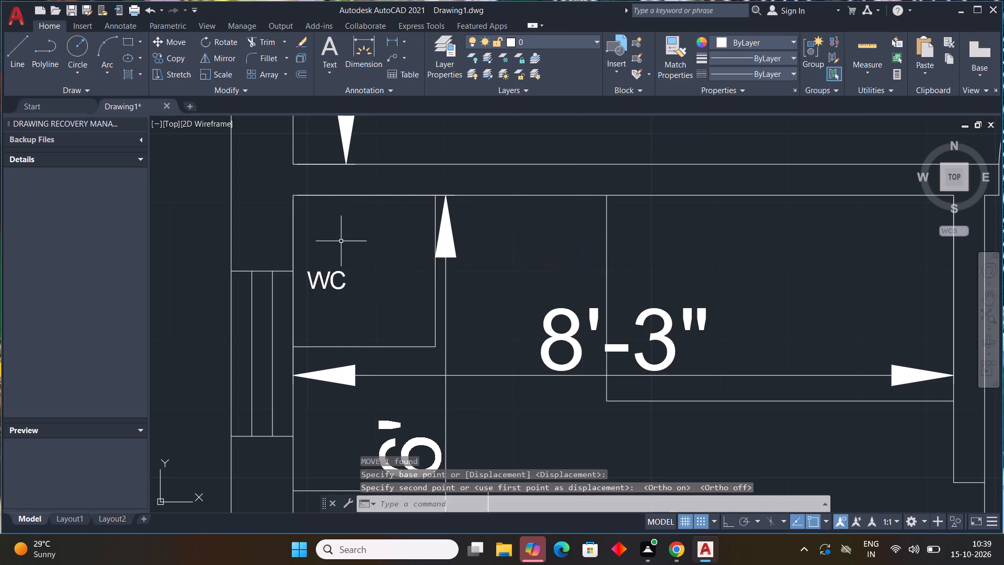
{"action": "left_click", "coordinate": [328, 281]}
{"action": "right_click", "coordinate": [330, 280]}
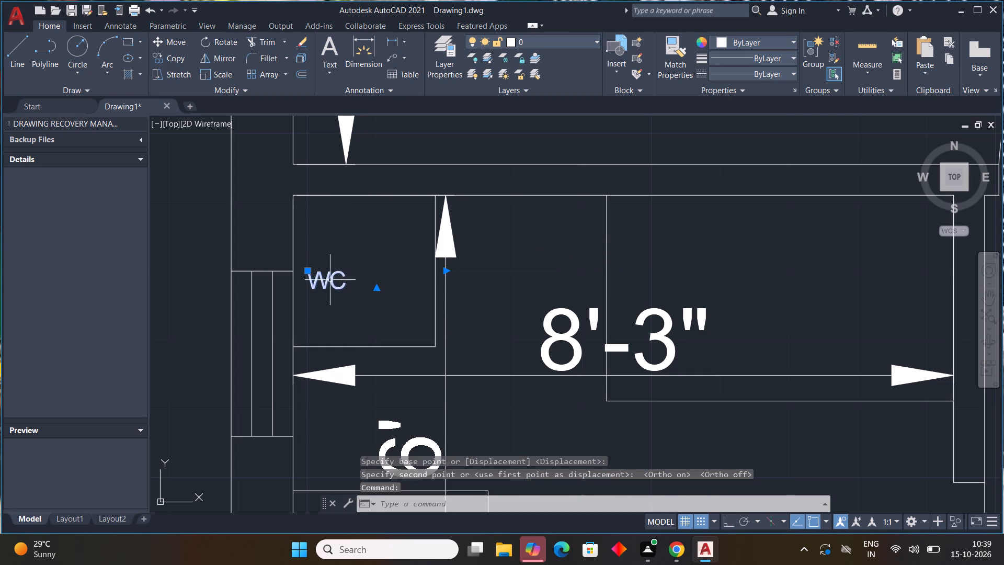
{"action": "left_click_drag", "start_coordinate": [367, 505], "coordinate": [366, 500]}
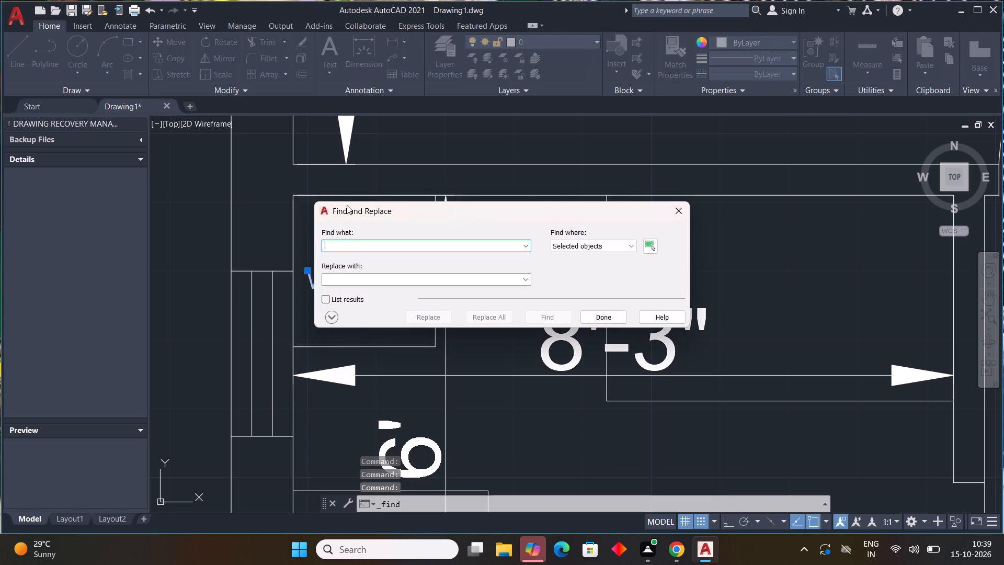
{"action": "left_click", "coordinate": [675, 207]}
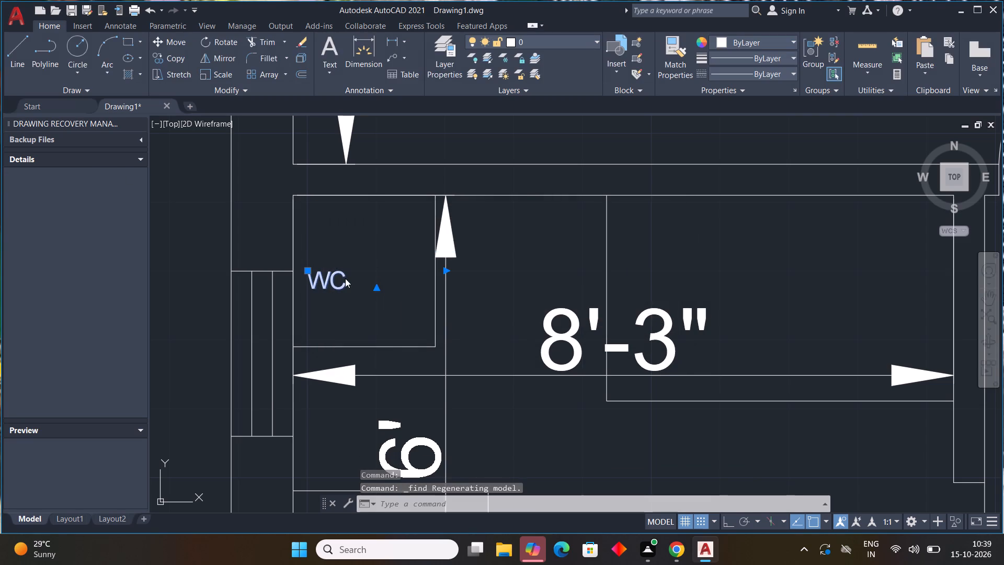
Set the text height of BATH 1's WC label to 5".
{"action": "right_click", "coordinate": [417, 287]}
{"action": "left_click", "coordinate": [450, 506]}
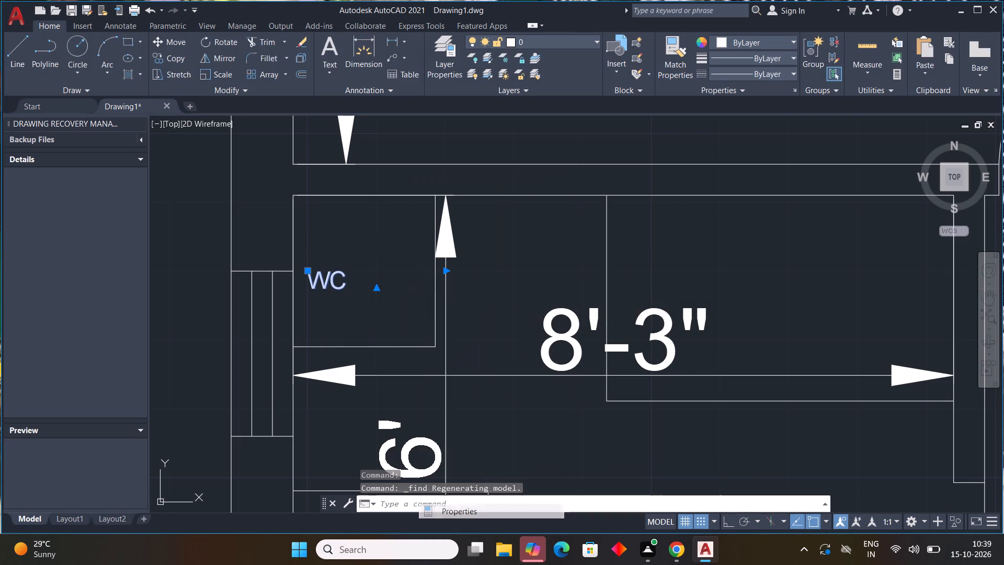
{"action": "scroll", "coordinate": [41, 280], "scroll_direction": "down", "scroll_amount": 4}
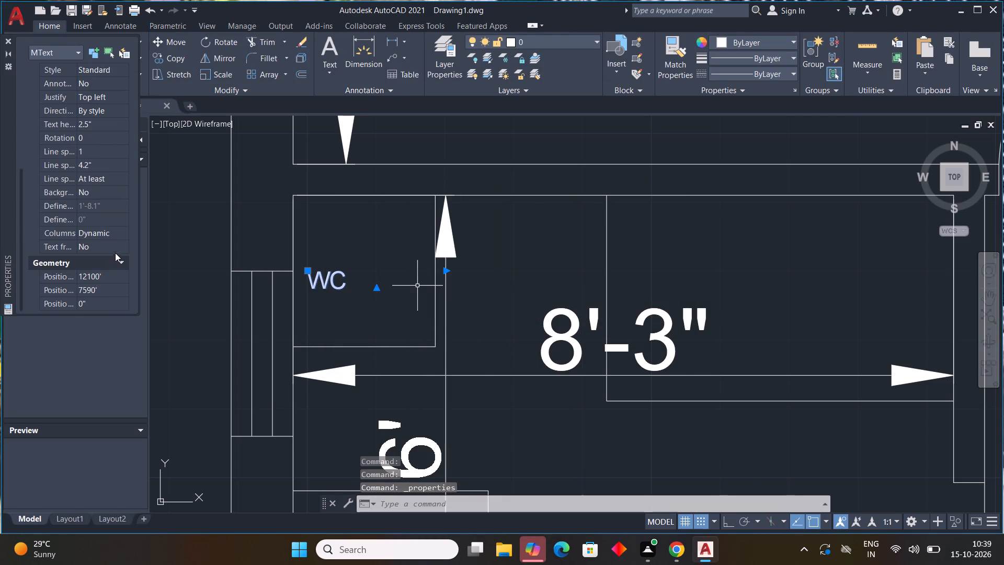
{"action": "left_click", "coordinate": [102, 127]}
{"action": "left_click_drag", "start_coordinate": [103, 126], "coordinate": [102, 125]}
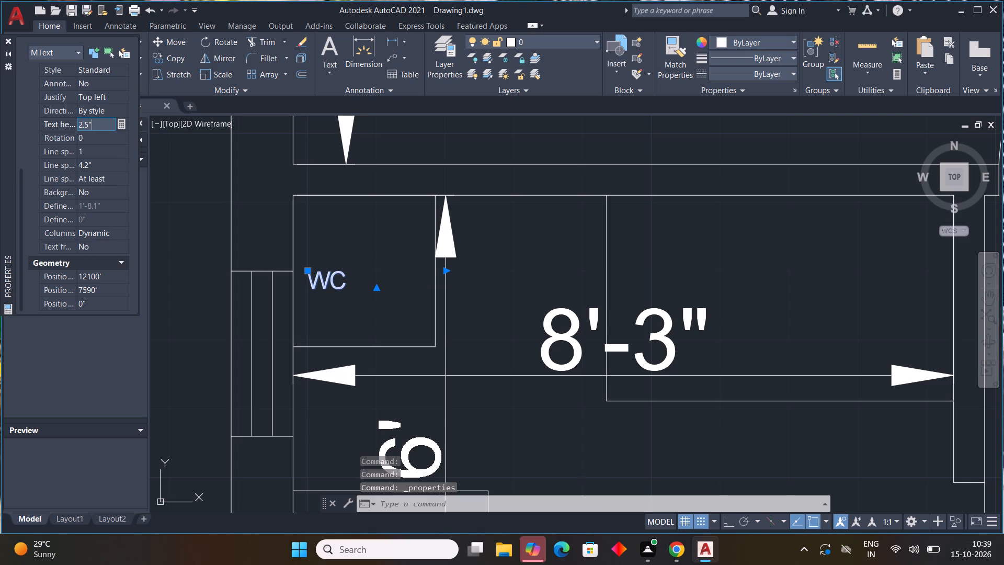
{"action": "left_click_drag", "start_coordinate": [102, 125], "coordinate": [29, 121]}
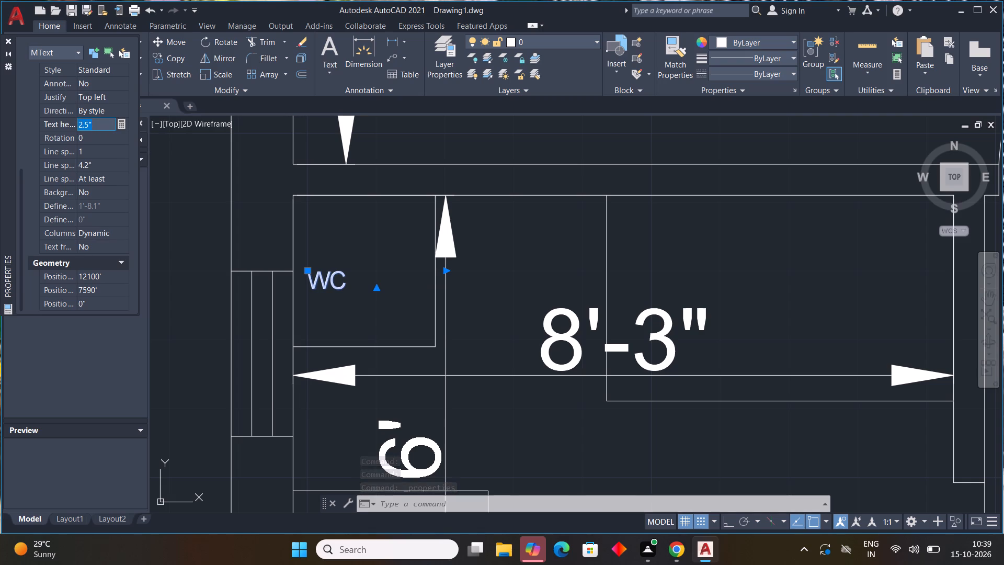
{"action": "key", "text": "5"}
{"action": "key", "text": "shift+quotedbl"}
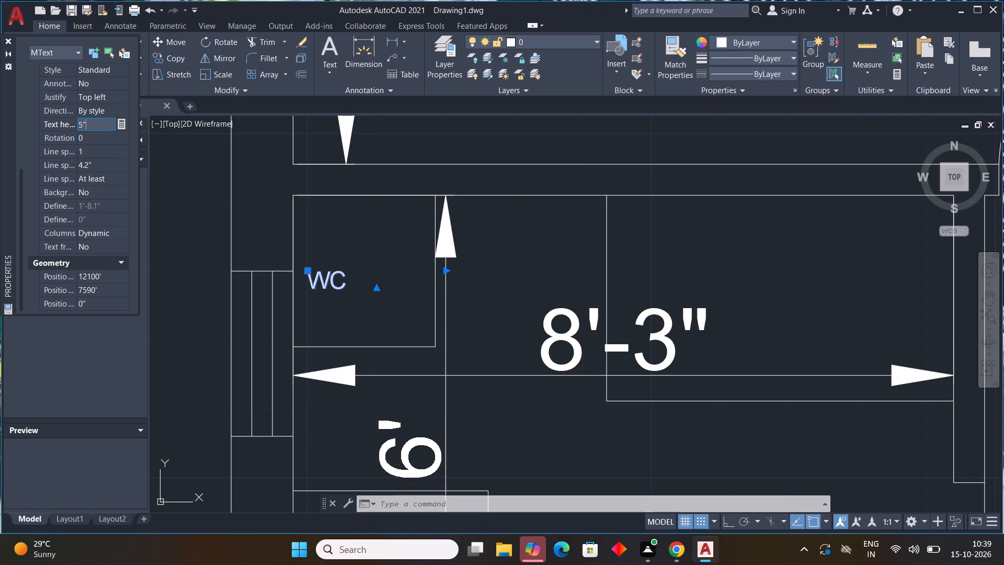
{"action": "key", "text": "Return"}
{"action": "key", "text": "Escape"}
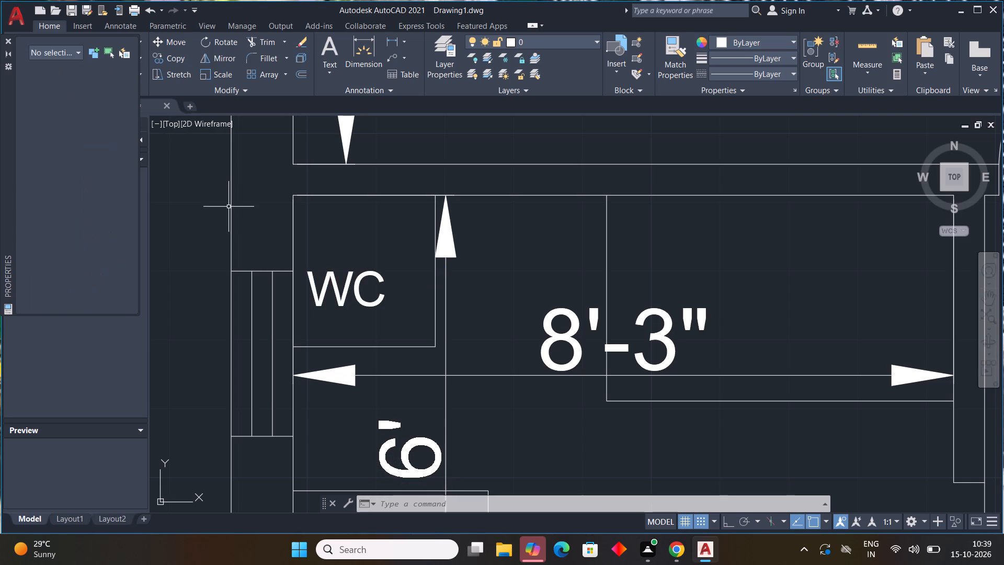
Copy BATH 1's WC label from its top-left corner into the northwest corner rectangle of the SHOWER beside BATH 2.
{"action": "left_click", "coordinate": [364, 298]}
{"action": "key", "text": "c"}
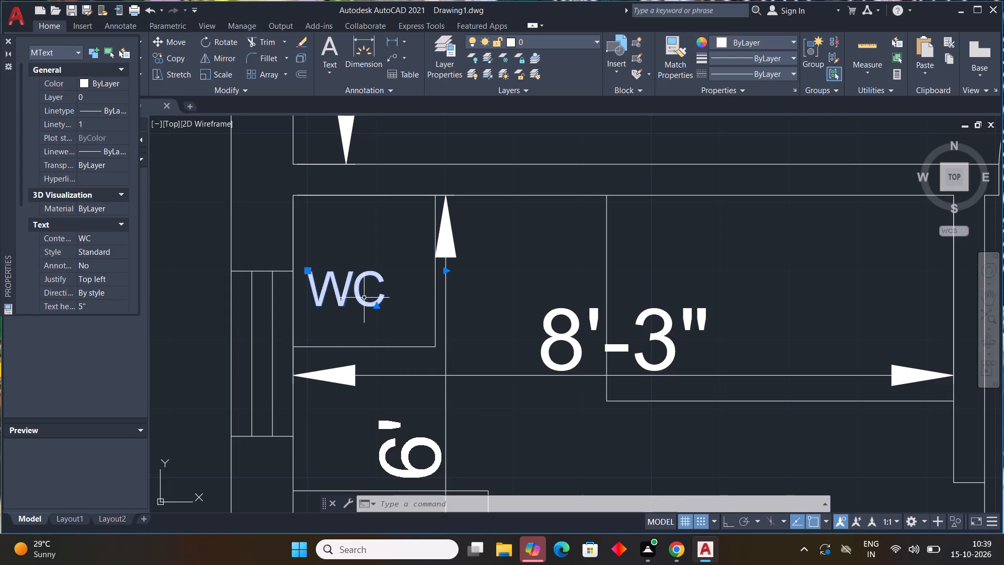
{"action": "key", "text": "o"}
{"action": "key", "text": "space"}
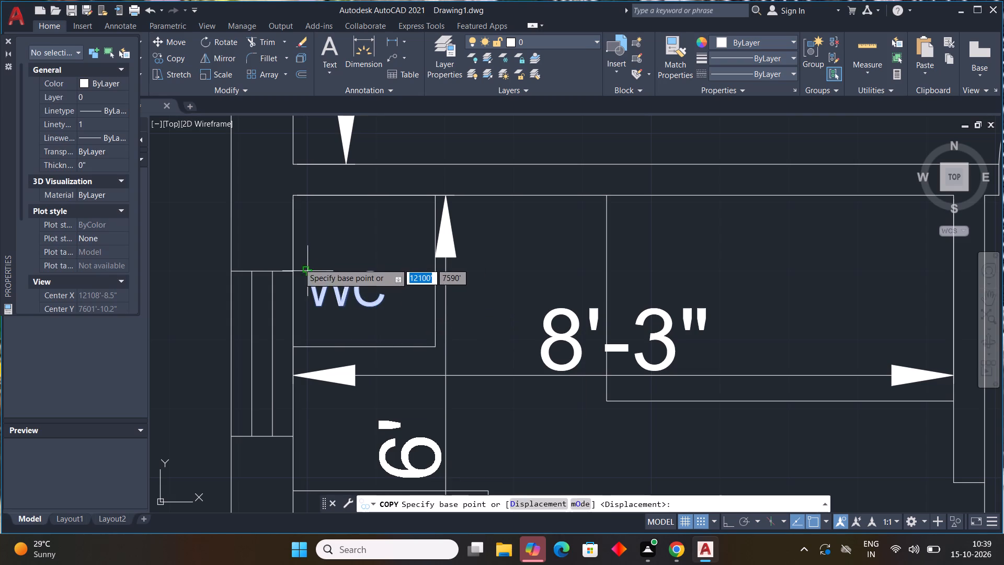
{"action": "left_click", "coordinate": [299, 263]}
{"action": "scroll", "coordinate": [581, 308], "scroll_direction": "down", "scroll_amount": 2}
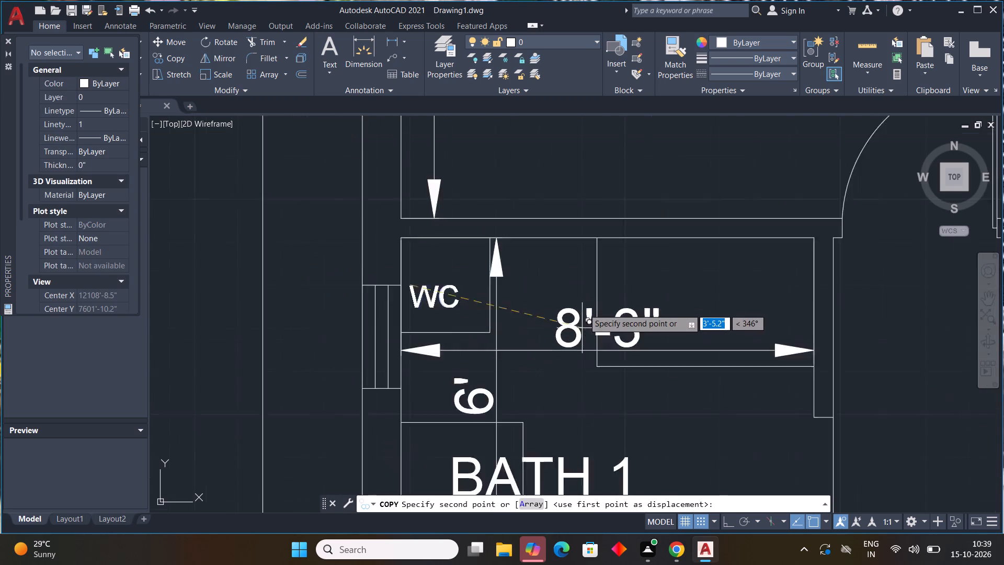
{"action": "scroll", "coordinate": [584, 309], "scroll_direction": "down", "scroll_amount": 2}
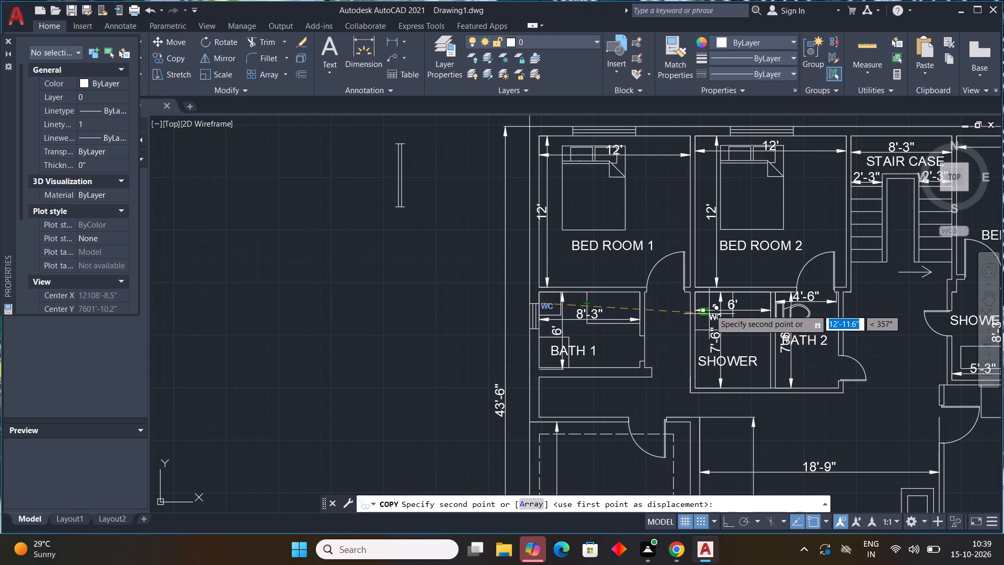
{"action": "left_click", "coordinate": [710, 309]}
Place another copy of the WC label in the small rectangle at BATH 3's northeast corner and end the copying.
{"action": "middle_click_drag", "start_coordinate": [798, 332], "coordinate": [761, 343]}
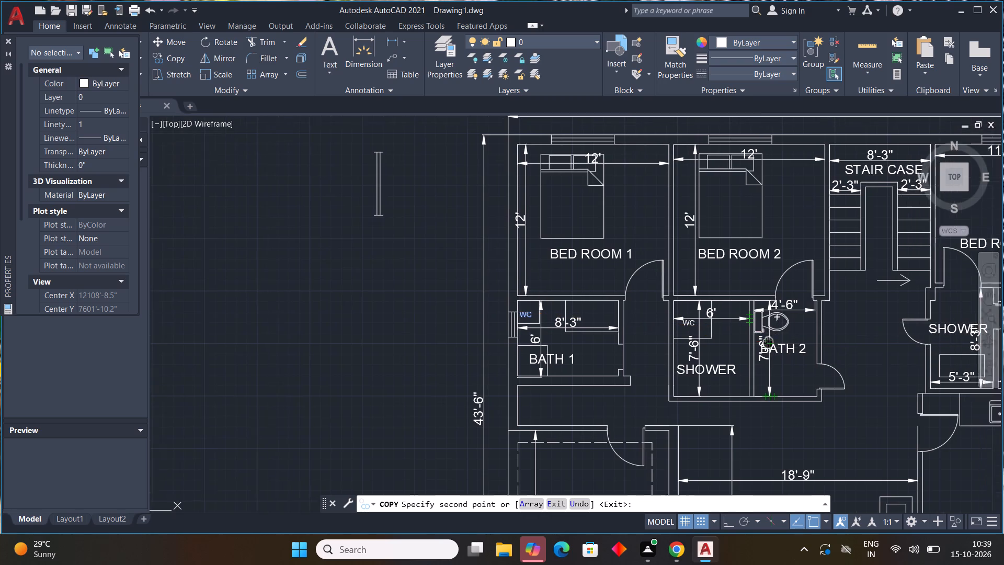
{"action": "middle_click_drag", "start_coordinate": [761, 343], "coordinate": [383, 344]}
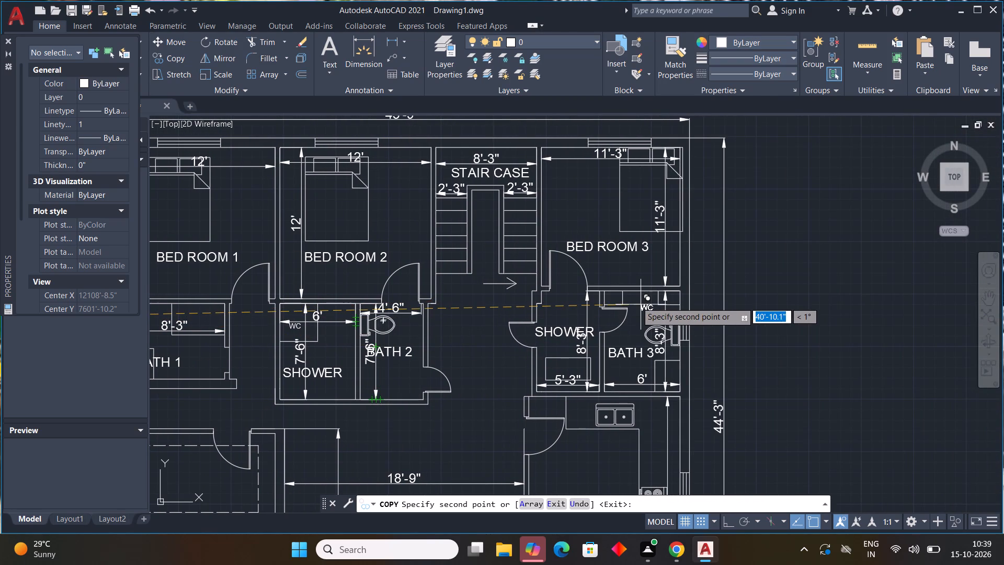
{"action": "scroll", "coordinate": [681, 303], "scroll_direction": "up", "scroll_amount": 3}
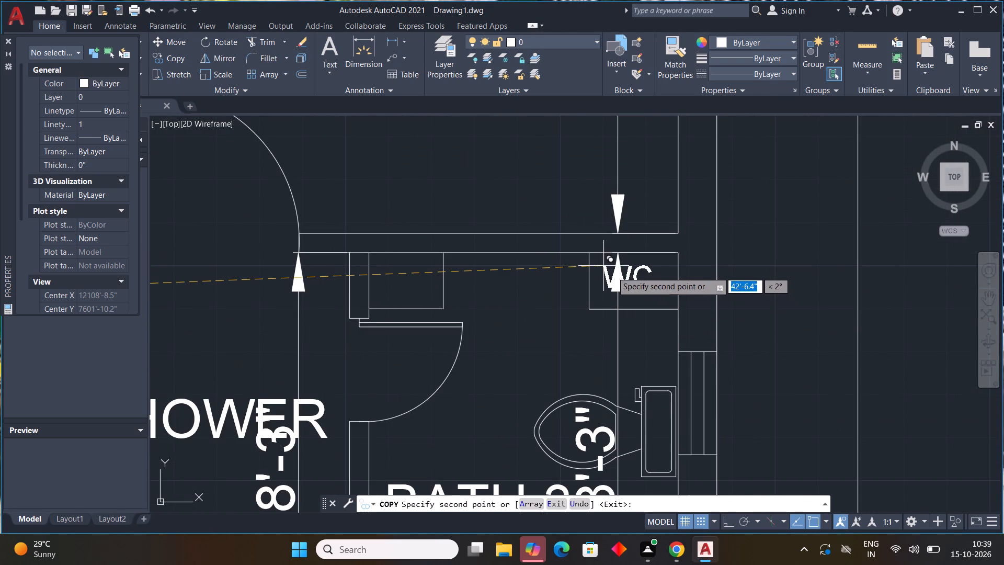
{"action": "left_click", "coordinate": [615, 273]}
{"action": "scroll", "coordinate": [660, 361], "scroll_direction": "down", "scroll_amount": 4}
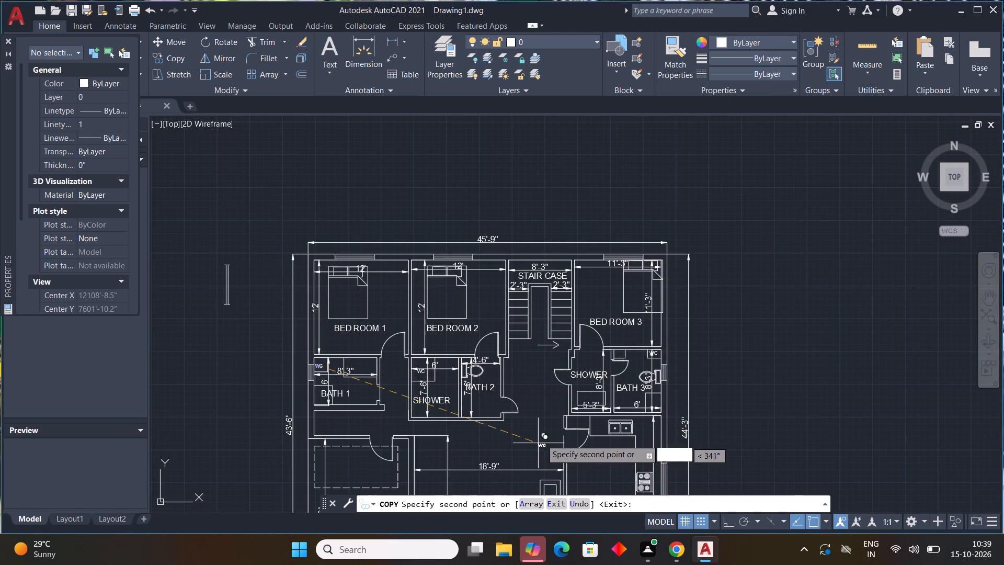
{"action": "middle_click_drag", "start_coordinate": [539, 436], "coordinate": [652, 340]}
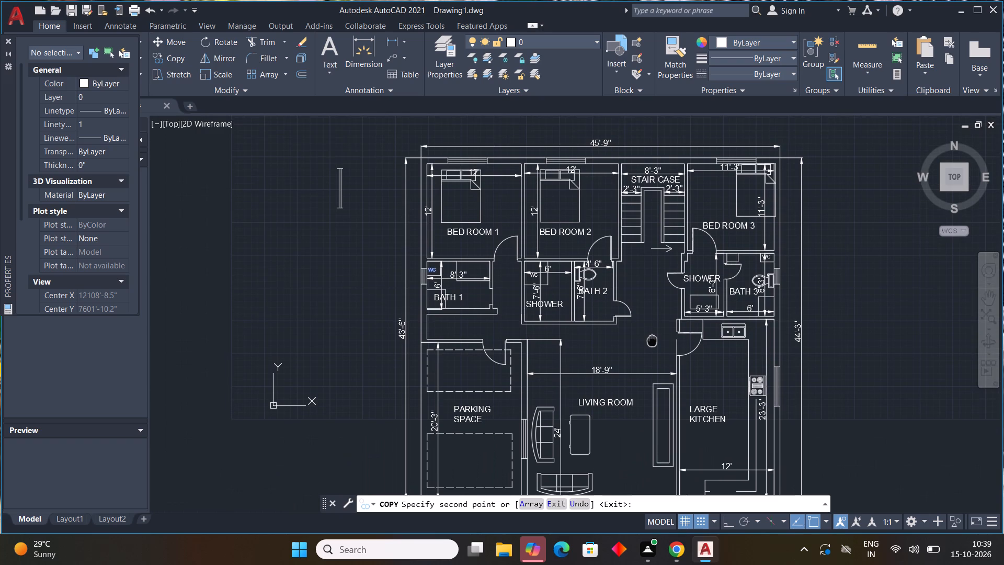
{"action": "middle_click_drag", "start_coordinate": [652, 340], "coordinate": [652, 343]}
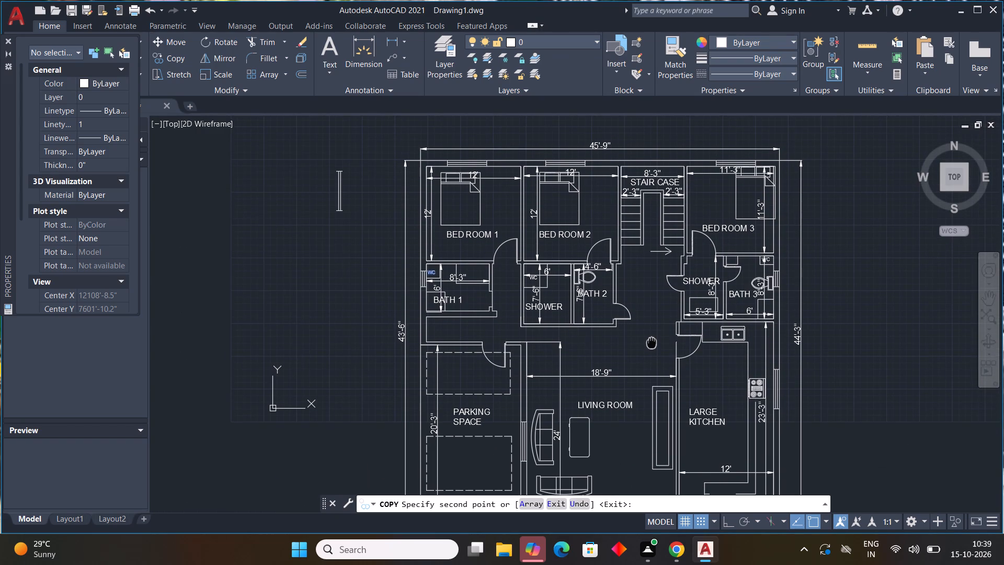
{"action": "middle_click_drag", "start_coordinate": [652, 343], "coordinate": [595, 338]}
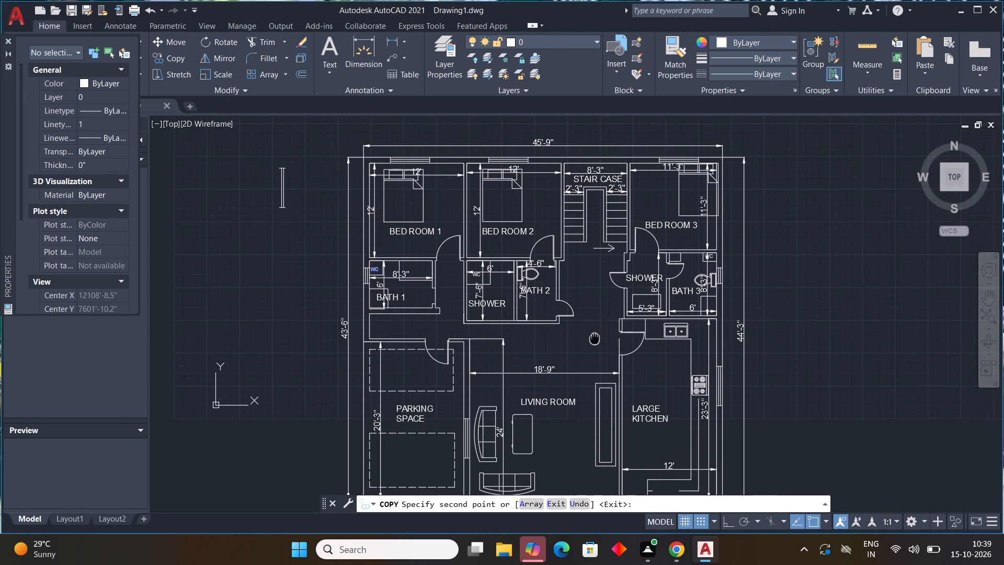
{"action": "middle_click_drag", "start_coordinate": [595, 338], "coordinate": [540, 310]}
{"action": "key", "text": "Escape"}
{"action": "key", "text": "Escape"}
{"action": "key", "text": "Escape"}
{"action": "key", "text": "Escape"}
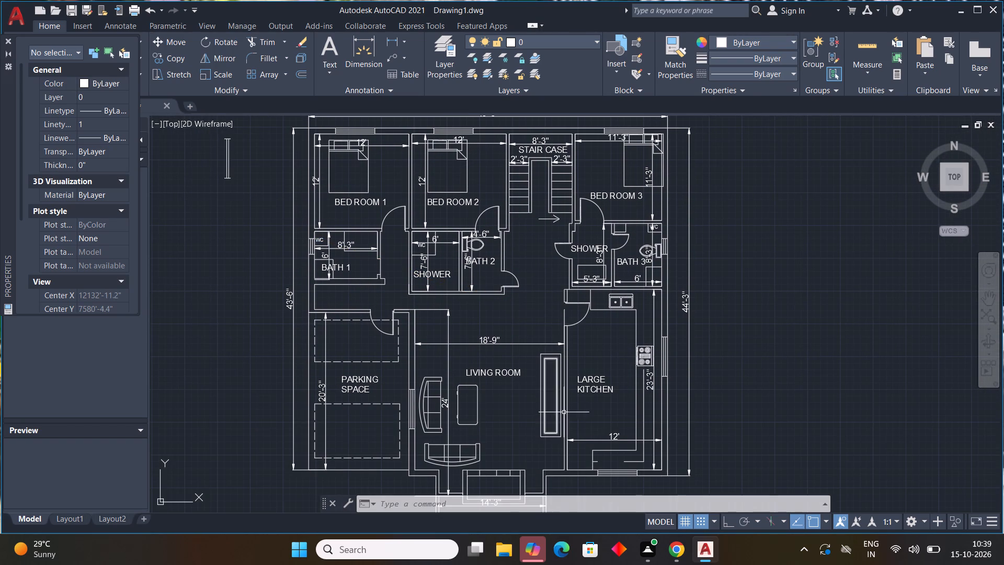
Add the multiline text "COUNTER" on the counter along the LARGE KITCHEN's south wall, above the window.
{"action": "middle_click_drag", "start_coordinate": [626, 455], "coordinate": [581, 301]}
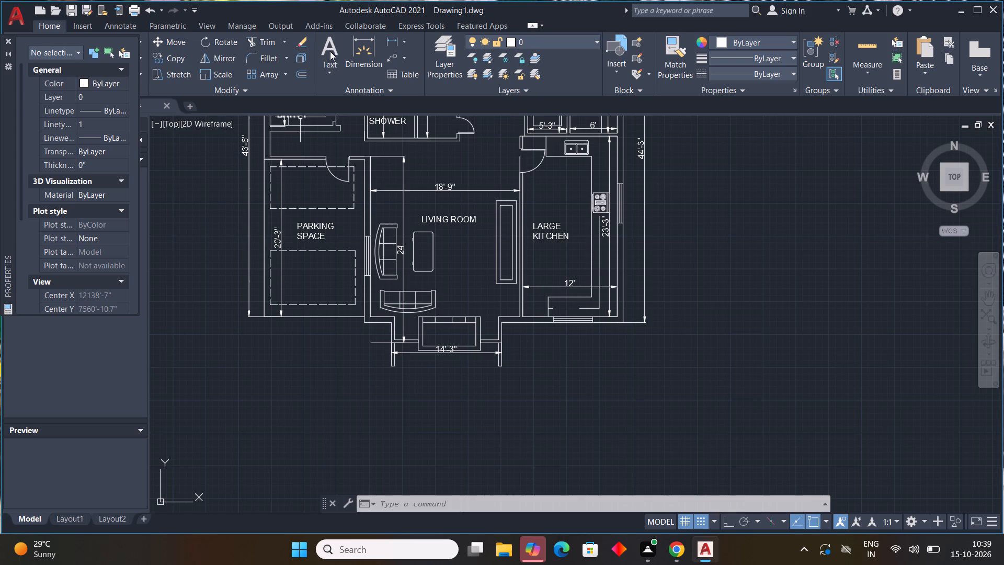
{"action": "left_click", "coordinate": [330, 51]}
{"action": "scroll", "coordinate": [595, 323], "scroll_direction": "up", "scroll_amount": 3}
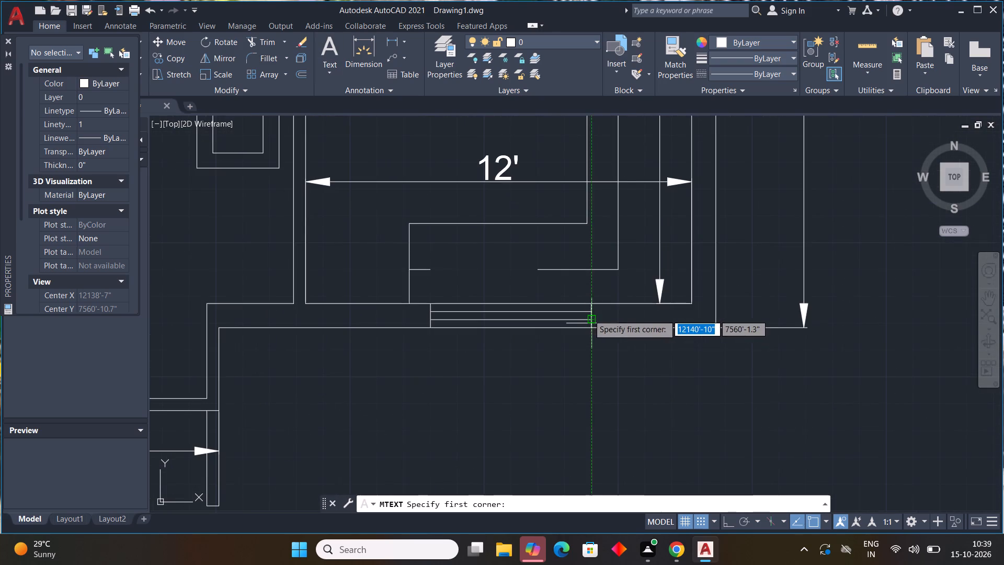
{"action": "left_click", "coordinate": [432, 246]}
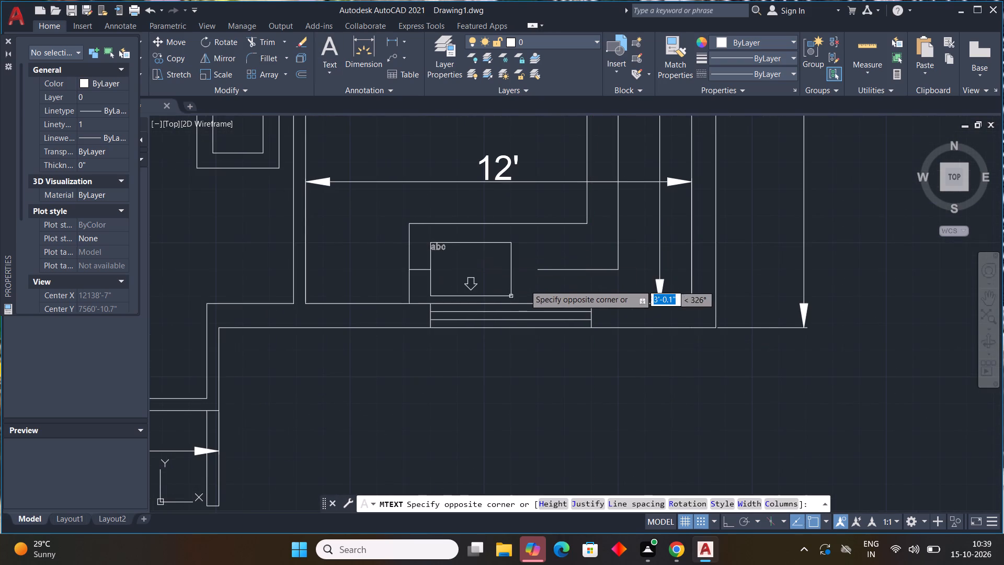
{"action": "left_click", "coordinate": [559, 283]}
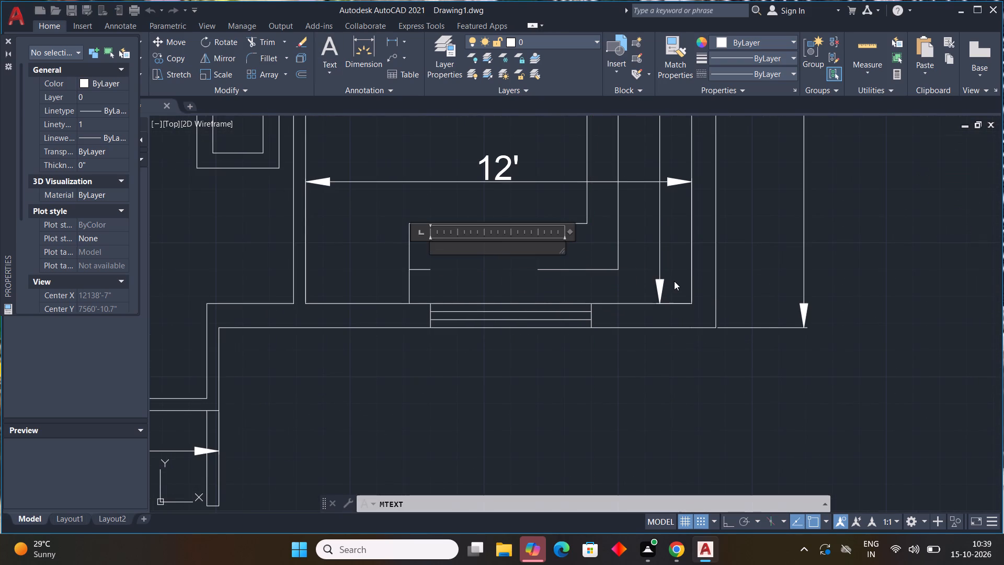
{"action": "key", "text": "c"}
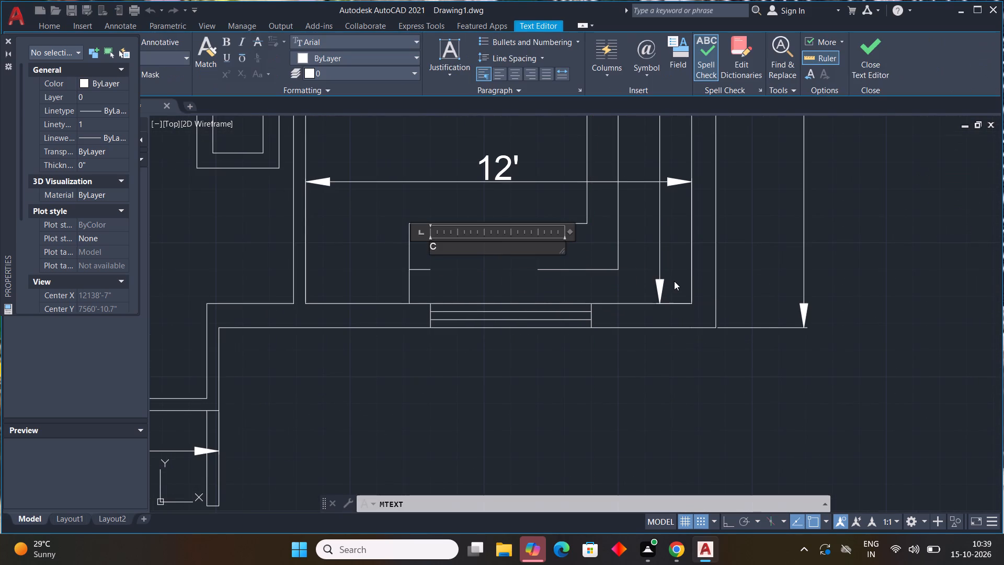
{"action": "type", "text": "OUN"}
{"action": "type", "text": "TER"}
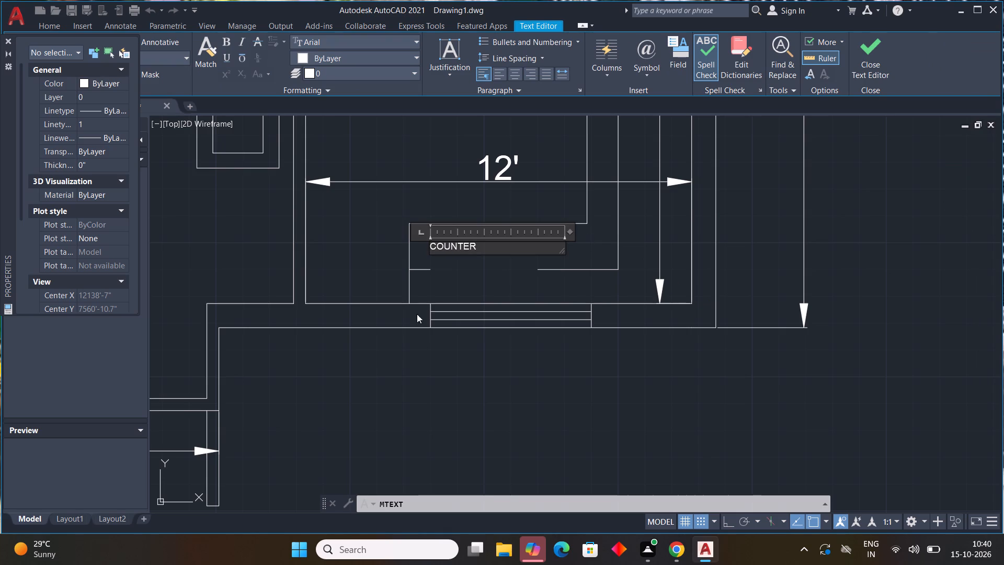
{"action": "left_click", "coordinate": [455, 292]}
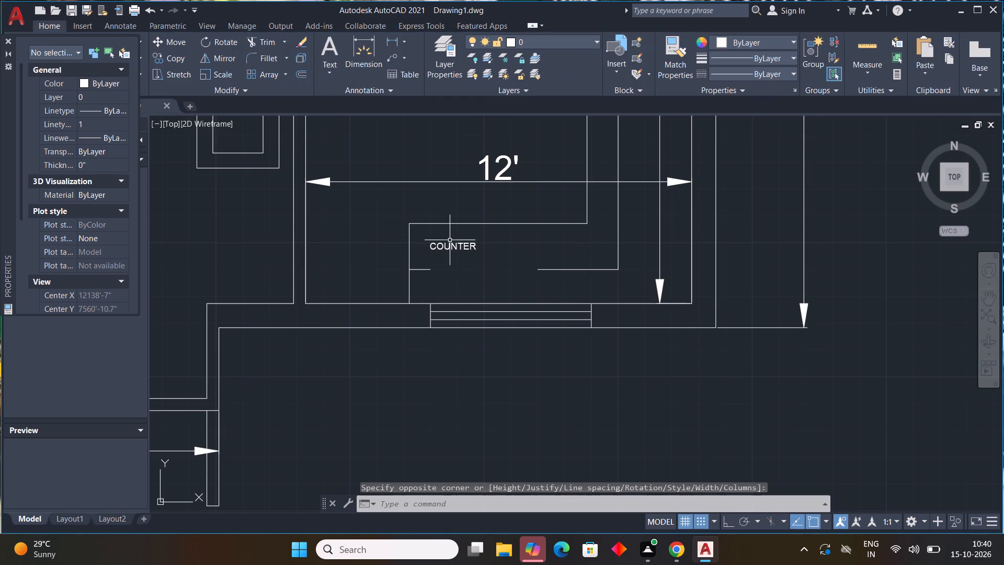
Set the text height of the kitchen's COUNTER label to 6".
{"action": "left_click", "coordinate": [451, 246]}
{"action": "right_click", "coordinate": [449, 247]}
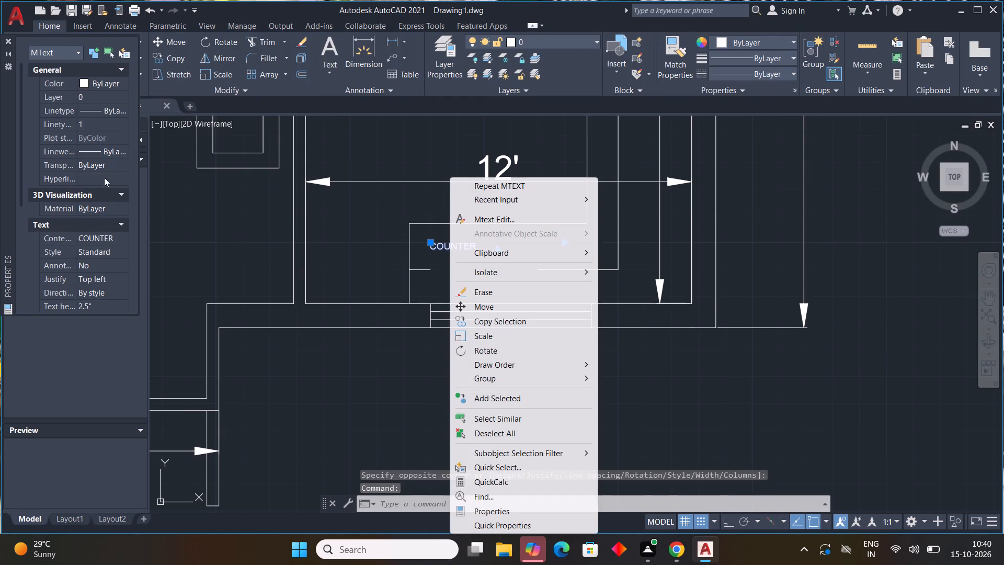
{"action": "scroll", "coordinate": [102, 166], "scroll_direction": "down", "scroll_amount": 3}
{"action": "left_click", "coordinate": [494, 514]}
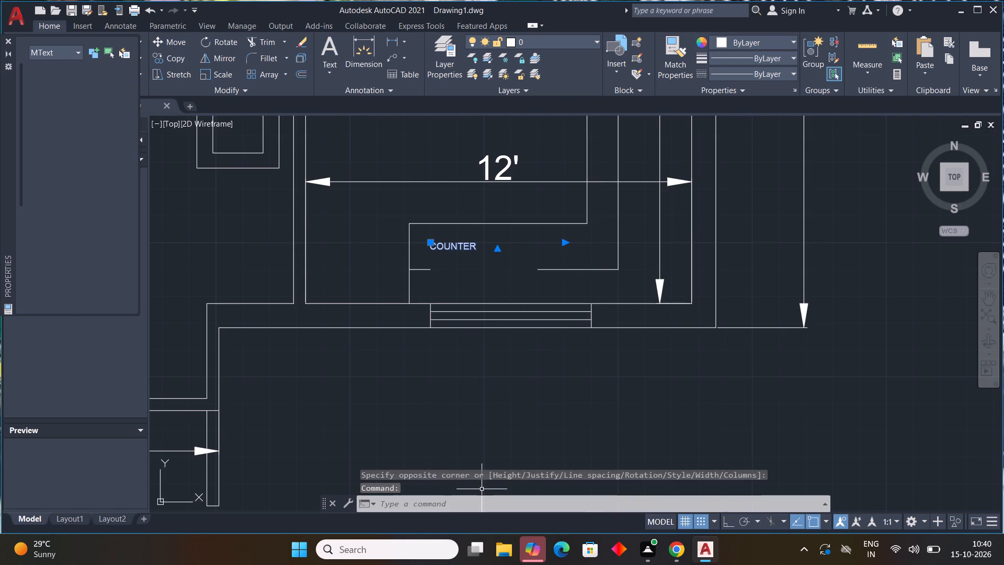
{"action": "scroll", "coordinate": [108, 169], "scroll_direction": "down", "scroll_amount": 5}
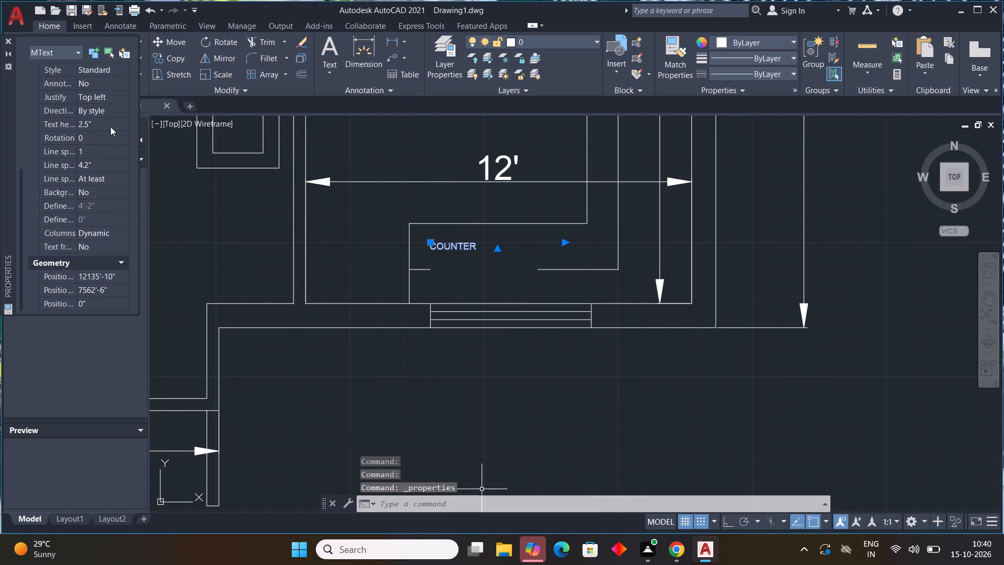
{"action": "left_click", "coordinate": [110, 127]}
{"action": "left_click_drag", "start_coordinate": [102, 123], "coordinate": [0, 119]}
{"action": "key", "text": "6"}
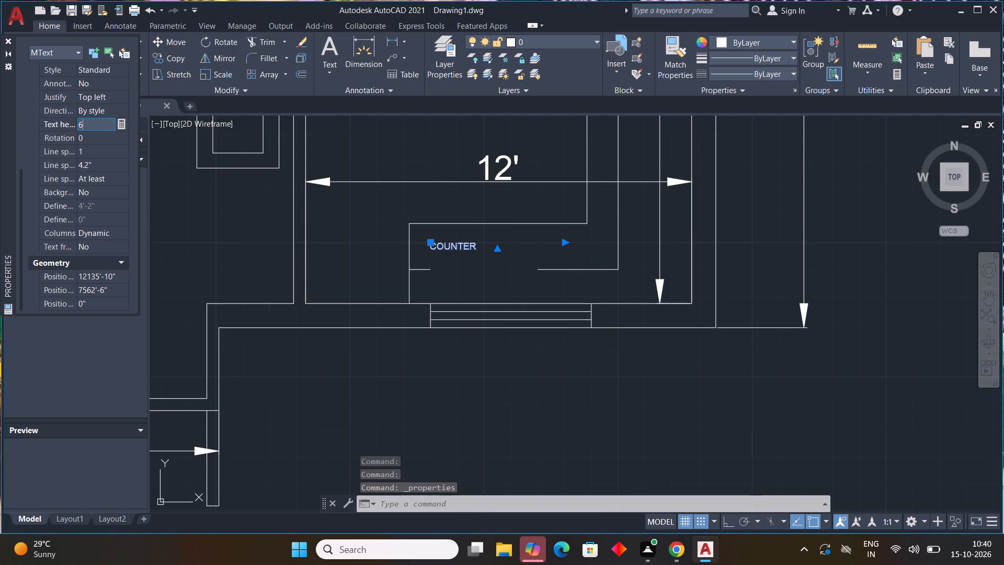
{"action": "key", "text": "shift+quotedbl"}
{"action": "key", "text": "Return"}
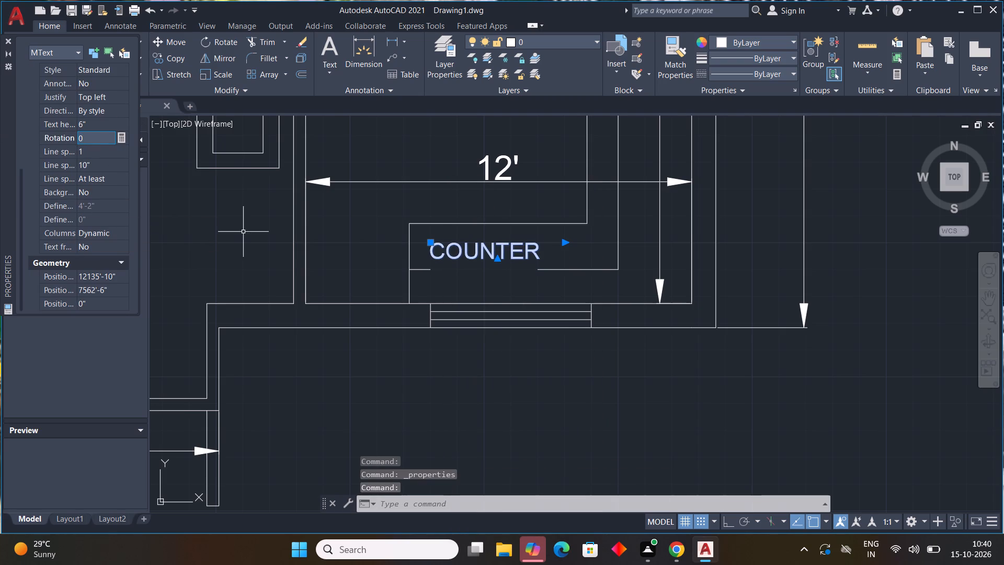
{"action": "key", "text": "Escape"}
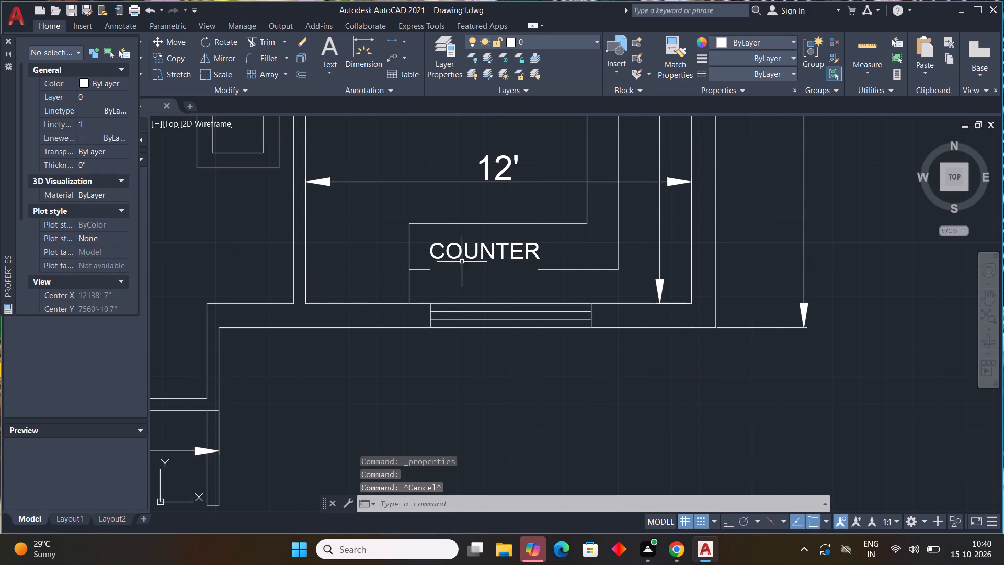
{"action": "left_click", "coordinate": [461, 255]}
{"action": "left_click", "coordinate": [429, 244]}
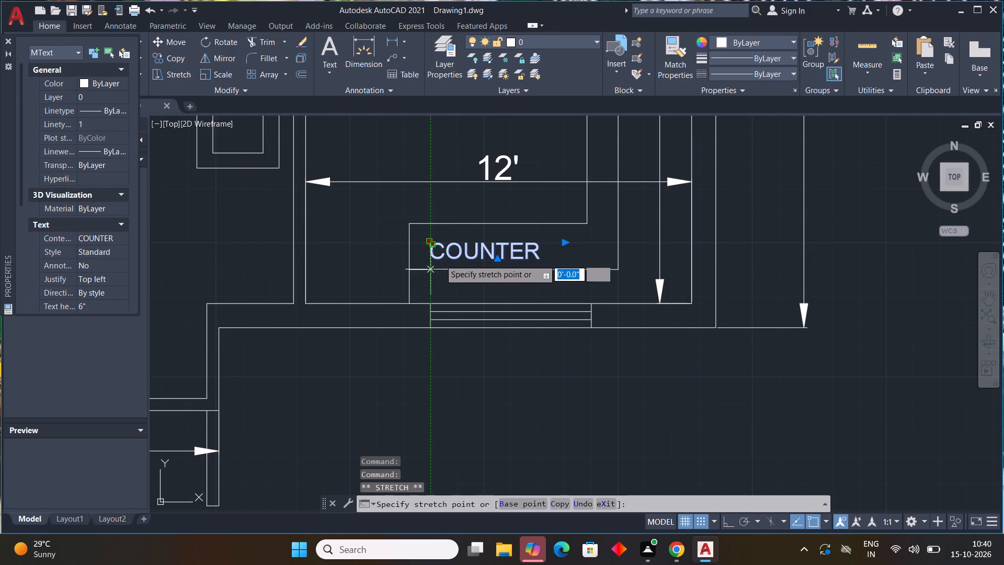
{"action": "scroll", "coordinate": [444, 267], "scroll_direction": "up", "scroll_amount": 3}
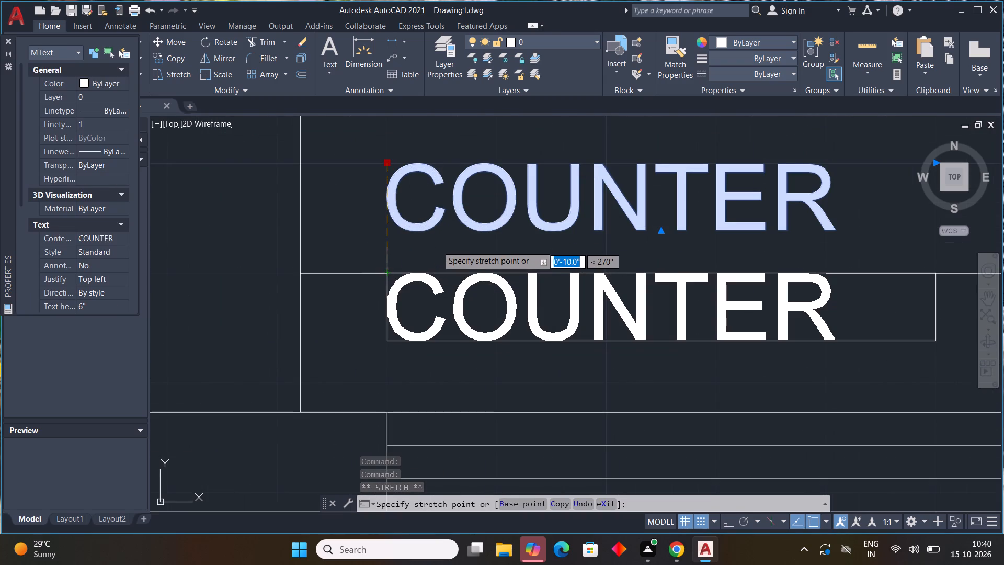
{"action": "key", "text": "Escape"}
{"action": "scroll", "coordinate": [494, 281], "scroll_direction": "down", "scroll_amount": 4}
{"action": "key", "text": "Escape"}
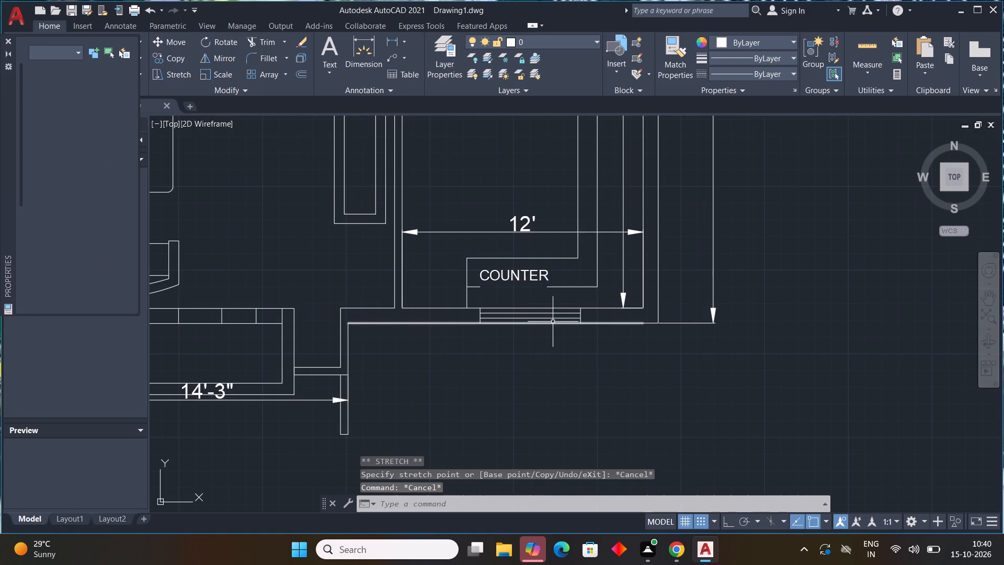
Copy BATH 1's WC label into the large rectangle at the LIVING ROOM's south opening, above the 14'-3" dimension, and end the copying.
{"action": "scroll", "coordinate": [554, 321], "scroll_direction": "down", "scroll_amount": 3}
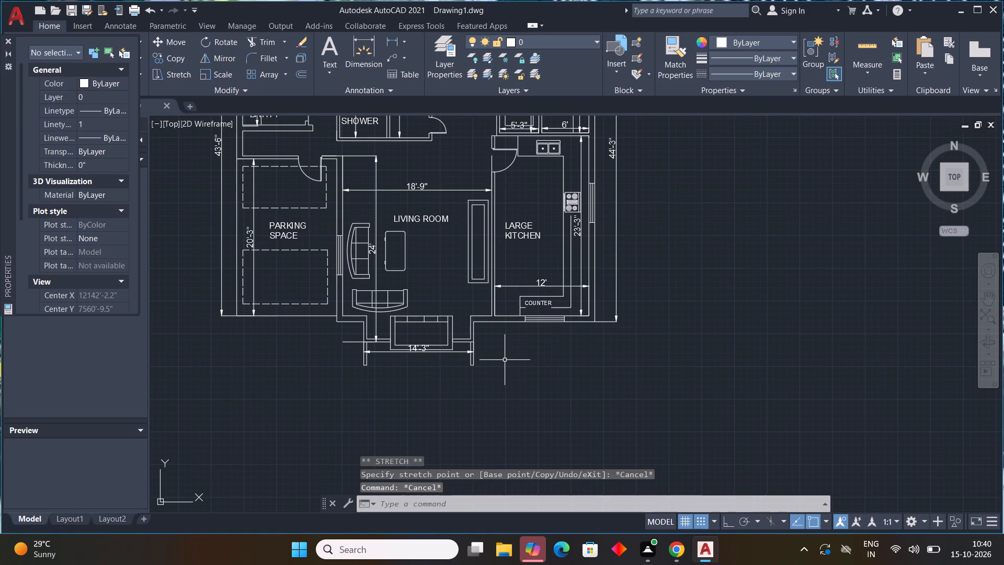
{"action": "scroll", "coordinate": [416, 333], "scroll_direction": "up", "scroll_amount": 3}
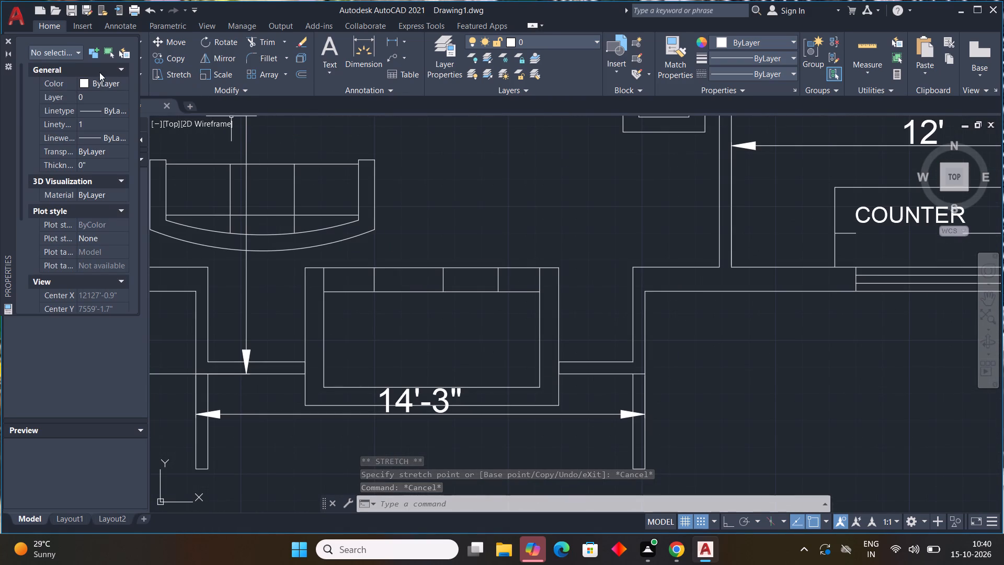
{"action": "scroll", "coordinate": [351, 253], "scroll_direction": "down", "scroll_amount": 4}
{"action": "scroll", "coordinate": [437, 300], "scroll_direction": "up", "scroll_amount": 1}
{"action": "middle_click_drag", "start_coordinate": [442, 309], "coordinate": [488, 518]}
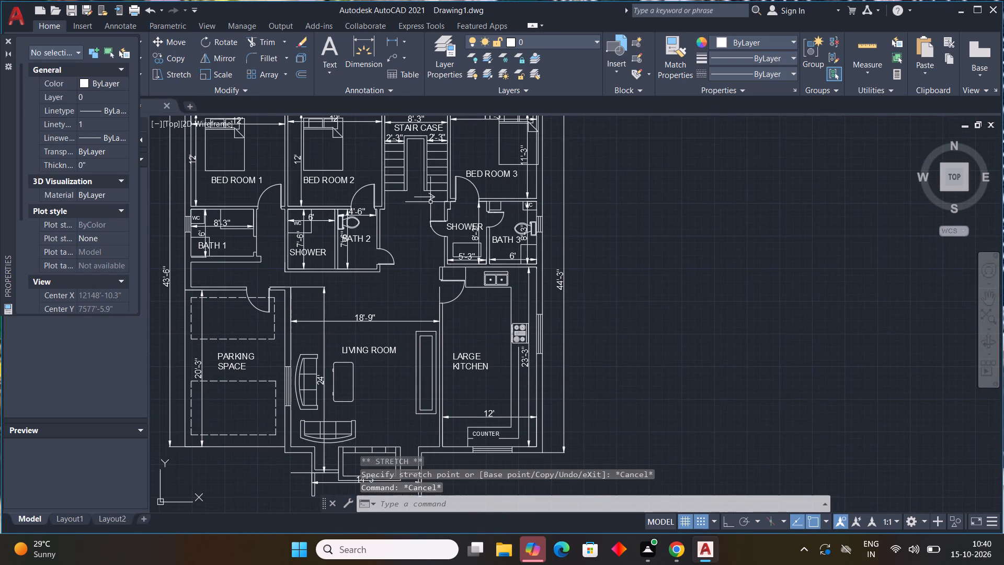
{"action": "middle_click_drag", "start_coordinate": [364, 243], "coordinate": [550, 305]}
{"action": "scroll", "coordinate": [394, 276], "scroll_direction": "up", "scroll_amount": 3}
{"action": "left_click", "coordinate": [351, 293]}
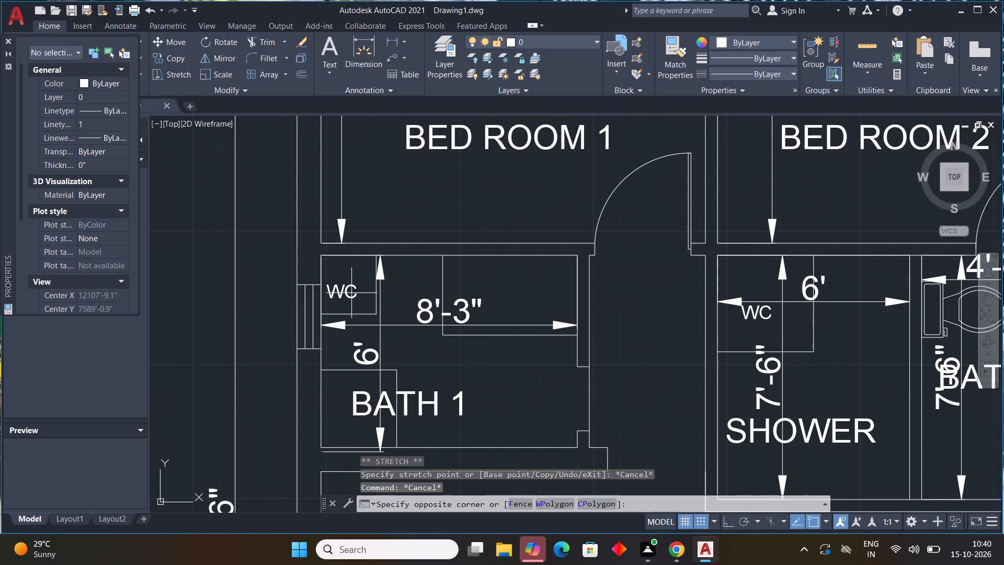
{"action": "left_click", "coordinate": [345, 300]}
{"action": "type", "text": "CO"}
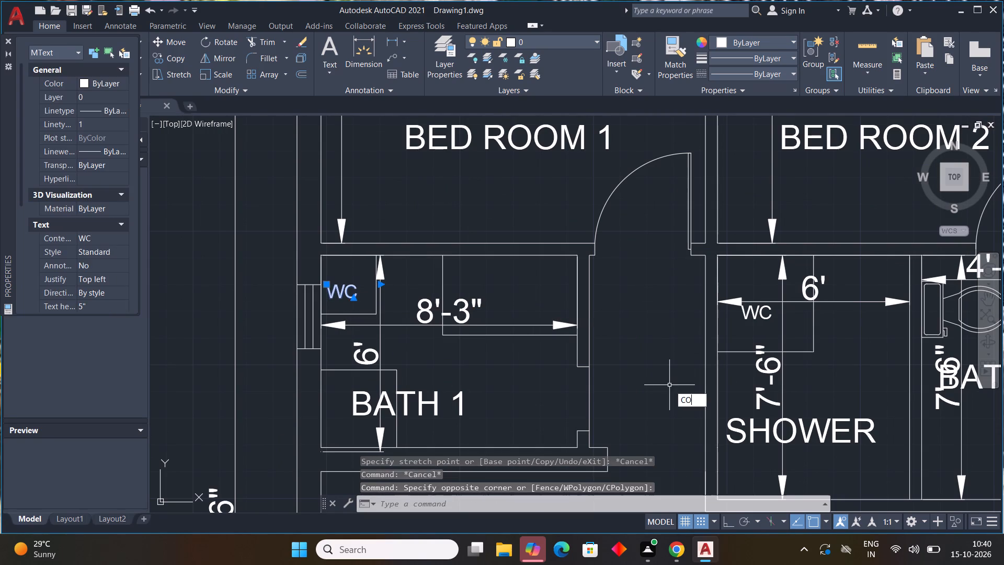
{"action": "key", "text": "space"}
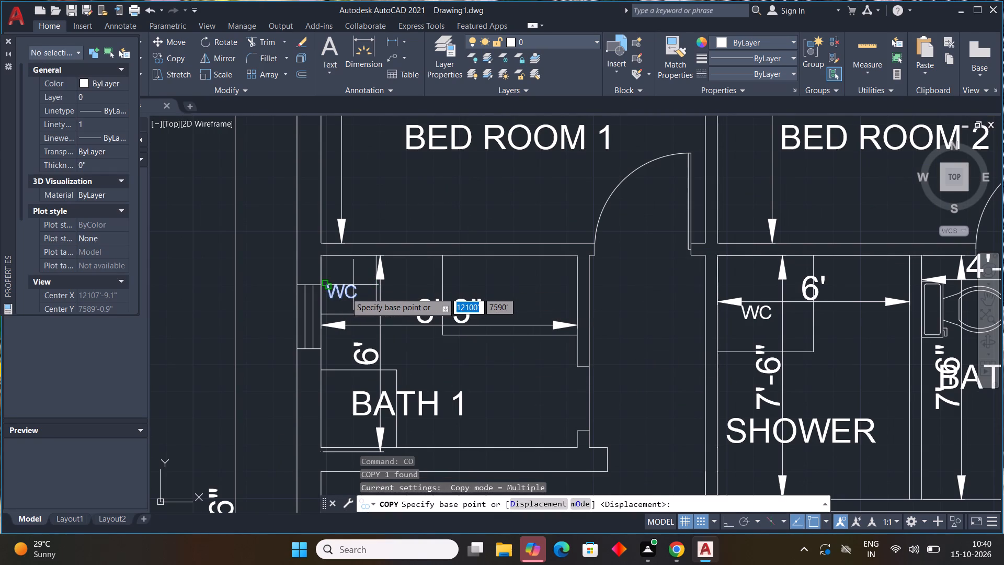
{"action": "left_click", "coordinate": [346, 292]}
{"action": "scroll", "coordinate": [476, 444], "scroll_direction": "down", "scroll_amount": 2}
{"action": "middle_click_drag", "start_coordinate": [495, 434], "coordinate": [399, 312]}
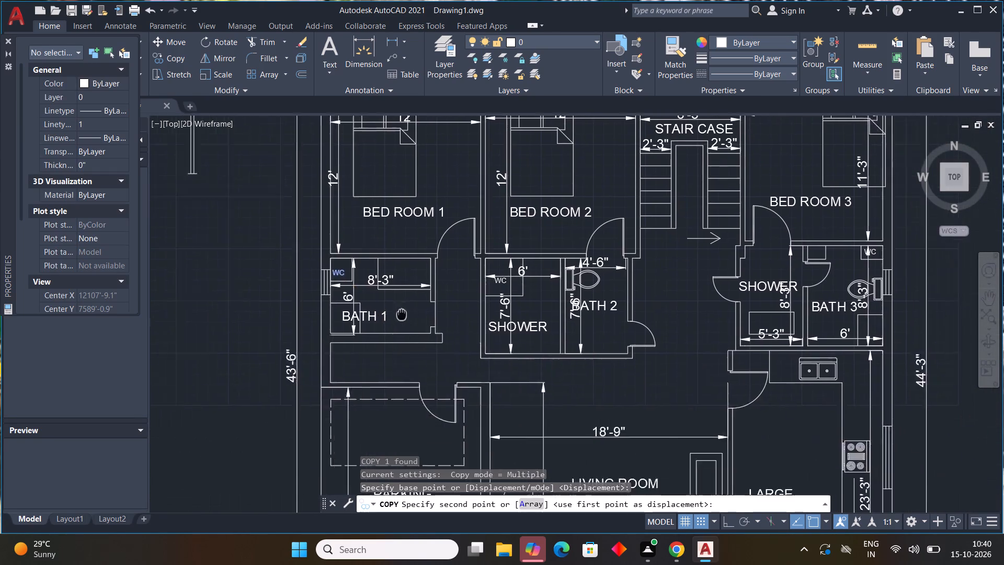
{"action": "middle_click_drag", "start_coordinate": [399, 312], "coordinate": [293, 227]}
{"action": "middle_click_drag", "start_coordinate": [495, 407], "coordinate": [392, 242]}
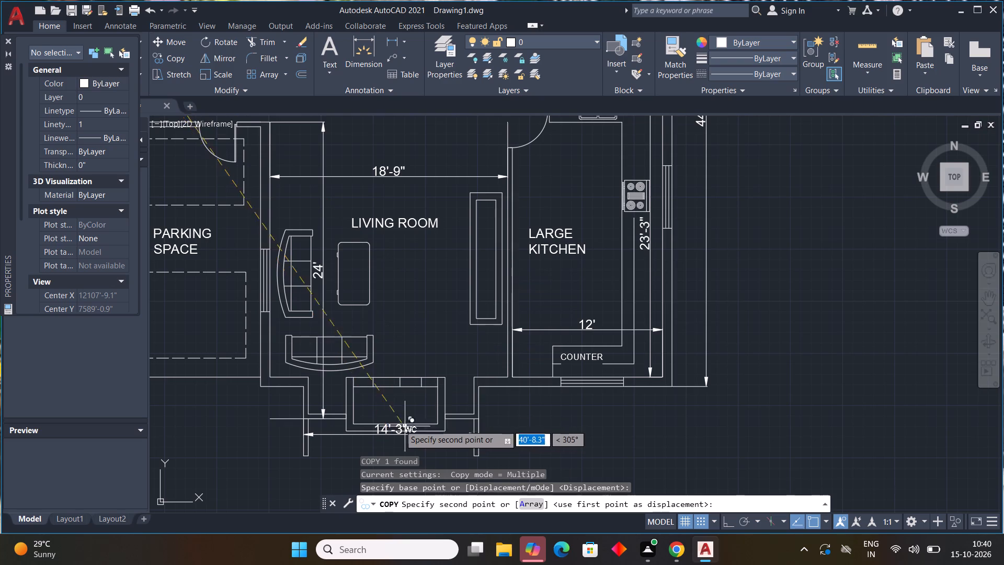
{"action": "left_click", "coordinate": [384, 404]}
{"action": "scroll", "coordinate": [516, 416], "scroll_direction": "down", "scroll_amount": 4}
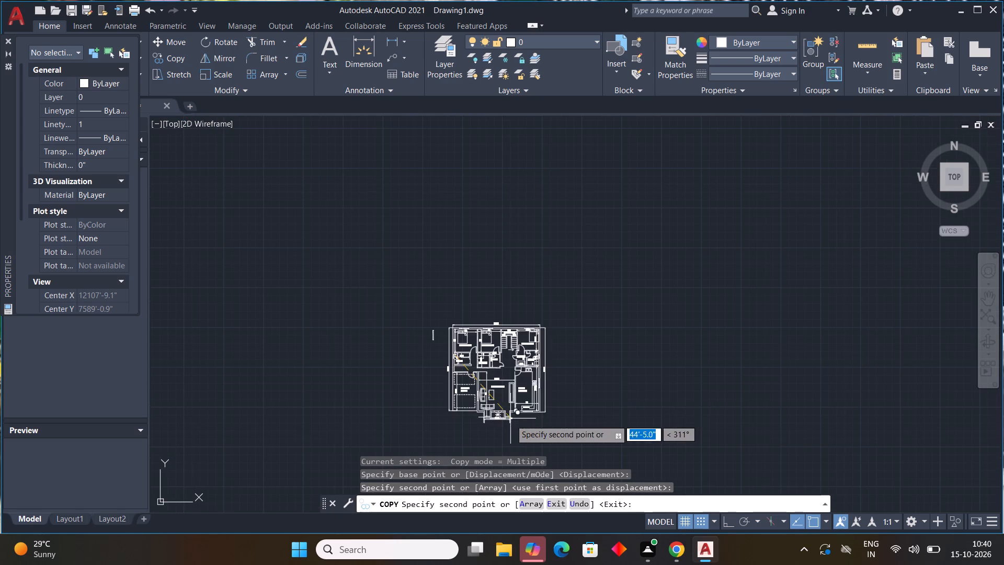
{"action": "scroll", "coordinate": [522, 341], "scroll_direction": "up", "scroll_amount": 3}
{"action": "scroll", "coordinate": [630, 437], "scroll_direction": "down", "scroll_amount": 1}
{"action": "middle_click_drag", "start_coordinate": [625, 432], "coordinate": [643, 230]}
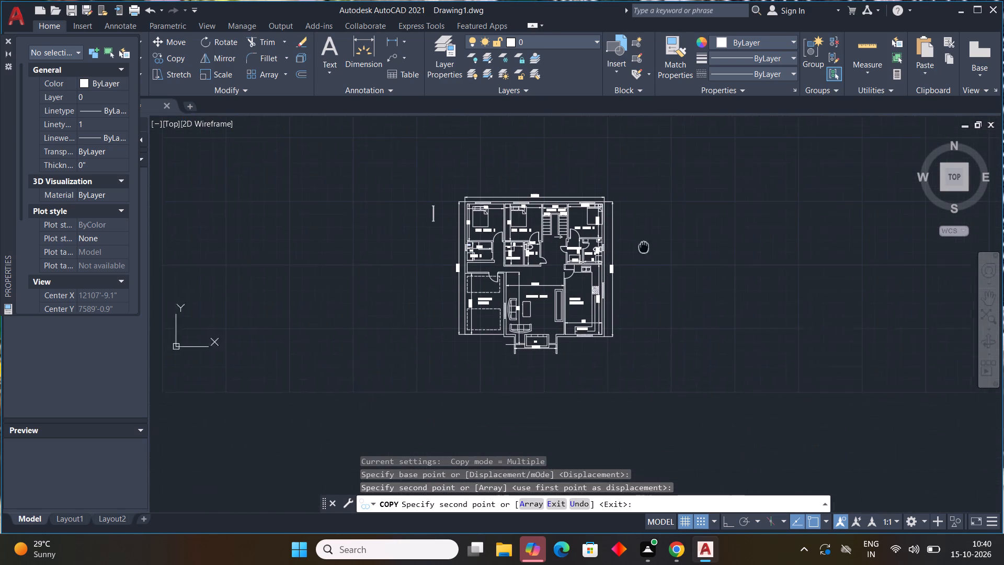
{"action": "middle_click_drag", "start_coordinate": [643, 230], "coordinate": [640, 199]}
{"action": "key", "text": "Escape"}
Replace the text of the WC copy in the rectangle at the LIVING ROOM's south opening with "C.T".
{"action": "scroll", "coordinate": [539, 281], "scroll_direction": "up", "scroll_amount": 3}
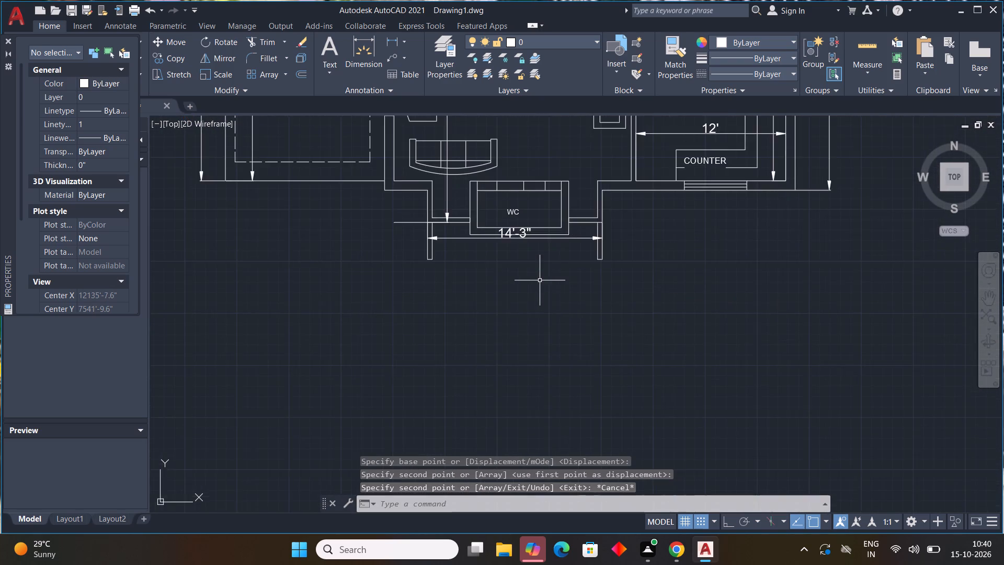
{"action": "middle_click_drag", "start_coordinate": [540, 291], "coordinate": [544, 422]}
{"action": "scroll", "coordinate": [513, 332], "scroll_direction": "up", "scroll_amount": 3}
{"action": "double_click", "coordinate": [520, 370]}
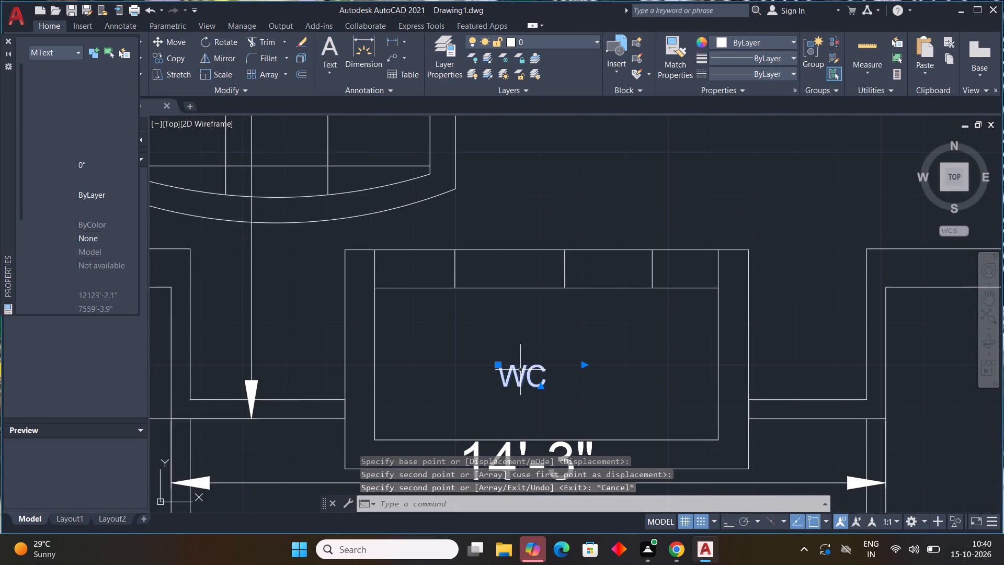
{"action": "left_click", "coordinate": [559, 376]}
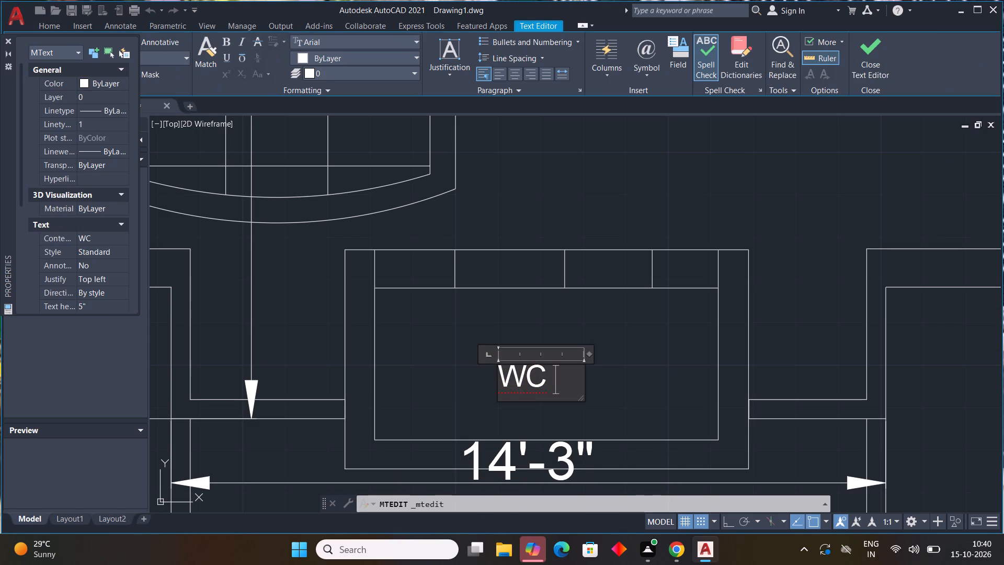
{"action": "key", "text": "BackSpace"}
{"action": "key", "text": "BackSpace"}
{"action": "key", "text": "BackSpace"}
{"action": "key", "text": "BackSpace"}
{"action": "key", "text": "BackSpace"}
{"action": "key", "text": "BackSpace"}
{"action": "key", "text": "BackSpace"}
{"action": "key", "text": "BackSpace"}
{"action": "key", "text": "BackSpace"}
{"action": "key", "text": "BackSpace"}
{"action": "key", "text": "BackSpace"}
{"action": "key", "text": "BackSpace"}
{"action": "key", "text": "BackSpace"}
{"action": "key", "text": "BackSpace"}
{"action": "key", "text": "BackSpace"}
{"action": "key", "text": "BackSpace"}
{"action": "key", "text": "BackSpace"}
{"action": "key", "text": "BackSpace"}
{"action": "key", "text": "BackSpace"}
{"action": "key", "text": "BackSpace"}
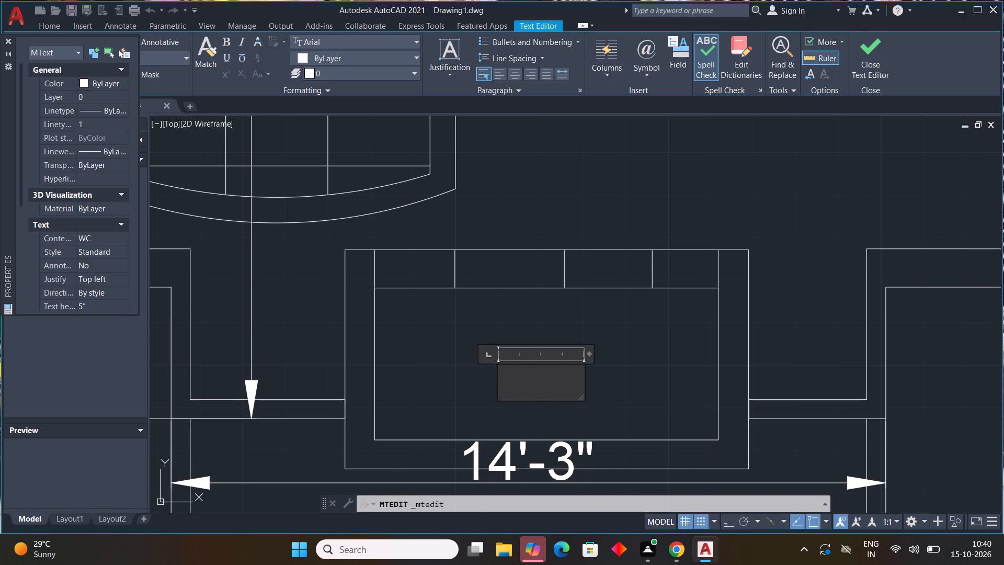
{"action": "type", "text": "C.T"}
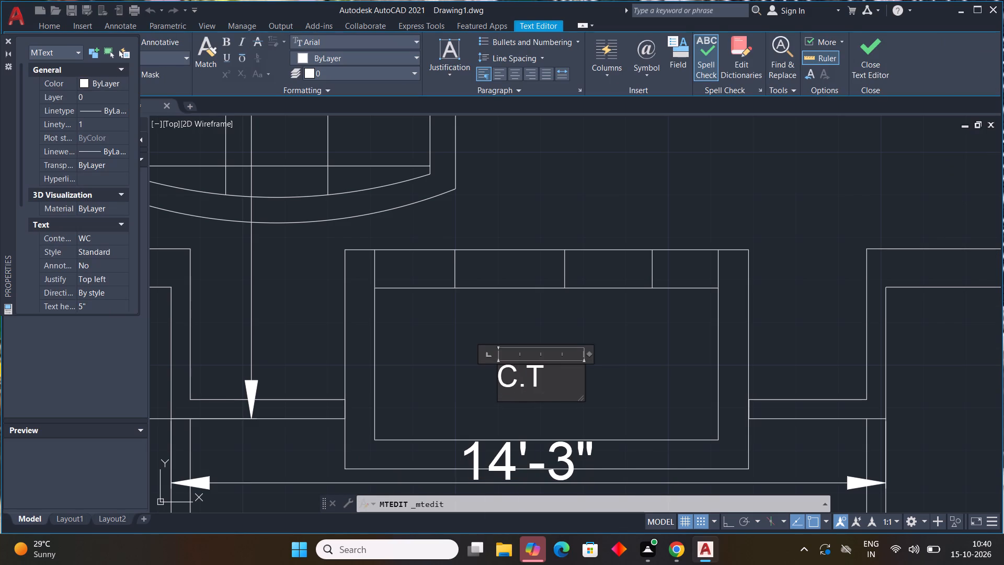
{"action": "left_click", "coordinate": [572, 205]}
Add the multiline text "TV UNIT" in the empty area west of the house plan.
{"action": "middle_click_drag", "start_coordinate": [590, 245], "coordinate": [546, 390]}
{"action": "scroll", "coordinate": [604, 317], "scroll_direction": "down", "scroll_amount": 3}
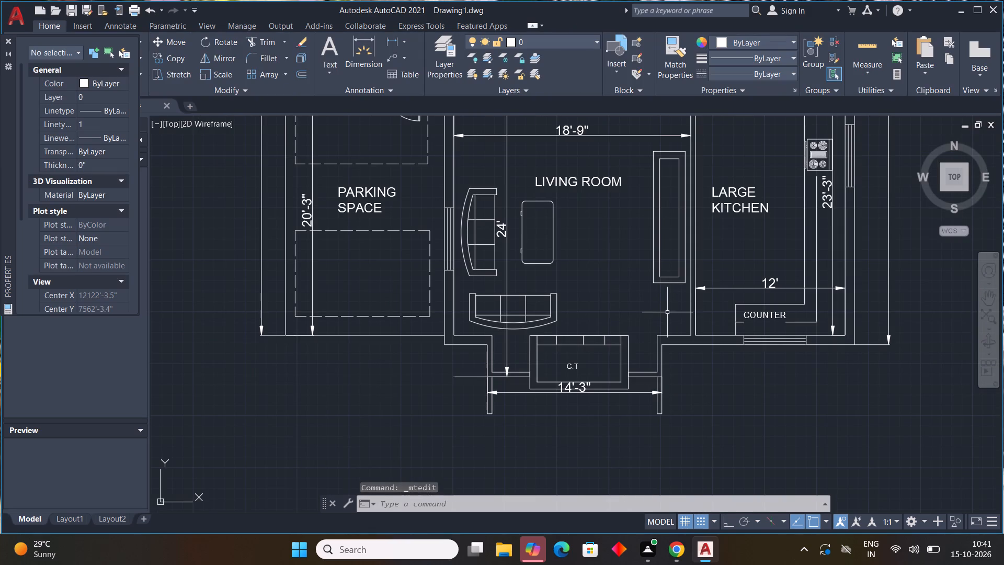
{"action": "scroll", "coordinate": [593, 236], "scroll_direction": "down", "scroll_amount": 3}
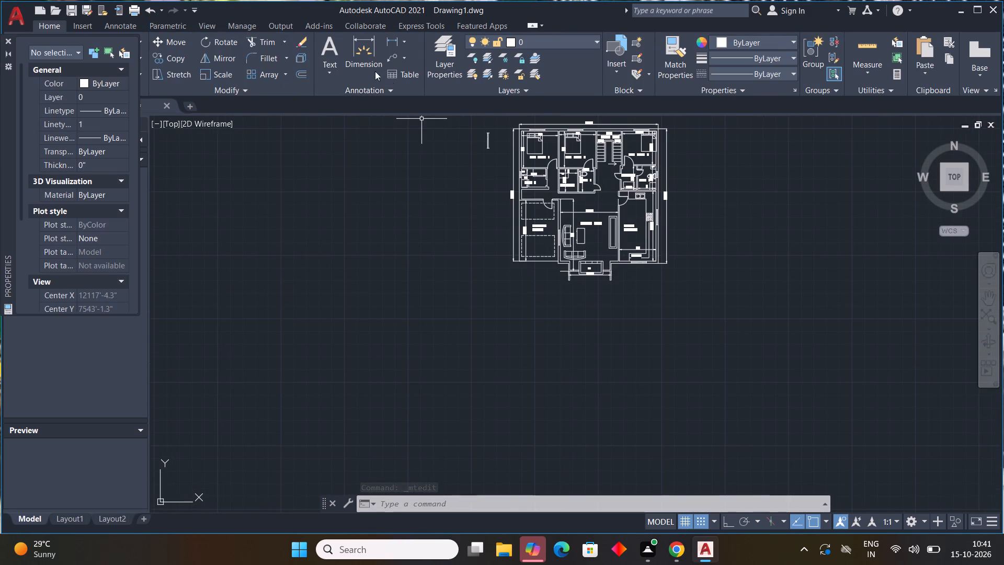
{"action": "left_click", "coordinate": [331, 48]}
{"action": "left_click", "coordinate": [303, 197]}
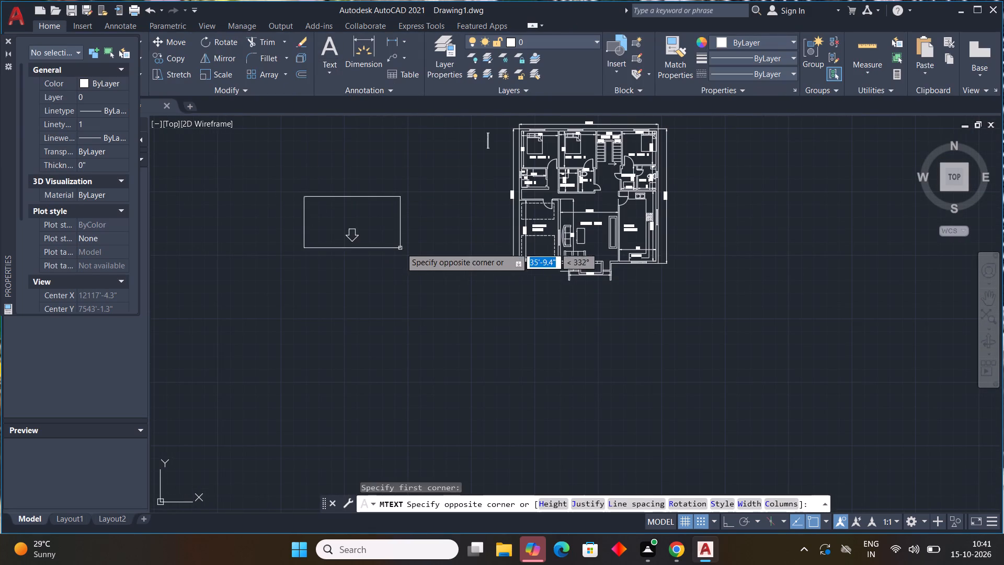
{"action": "left_click", "coordinate": [436, 227]}
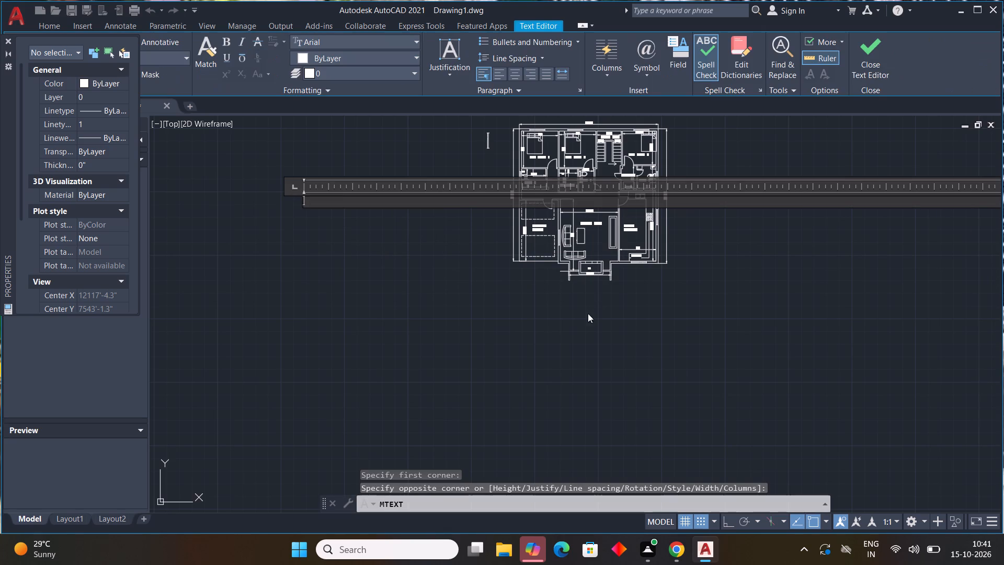
{"action": "type", "text": "TV"}
{"action": "key", "text": "space"}
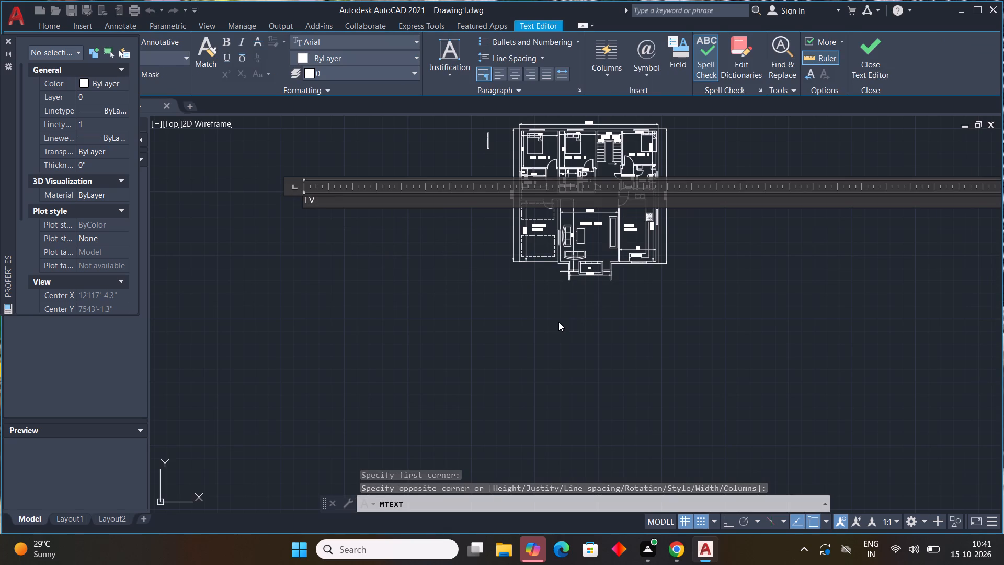
{"action": "type", "text": "UNIT"}
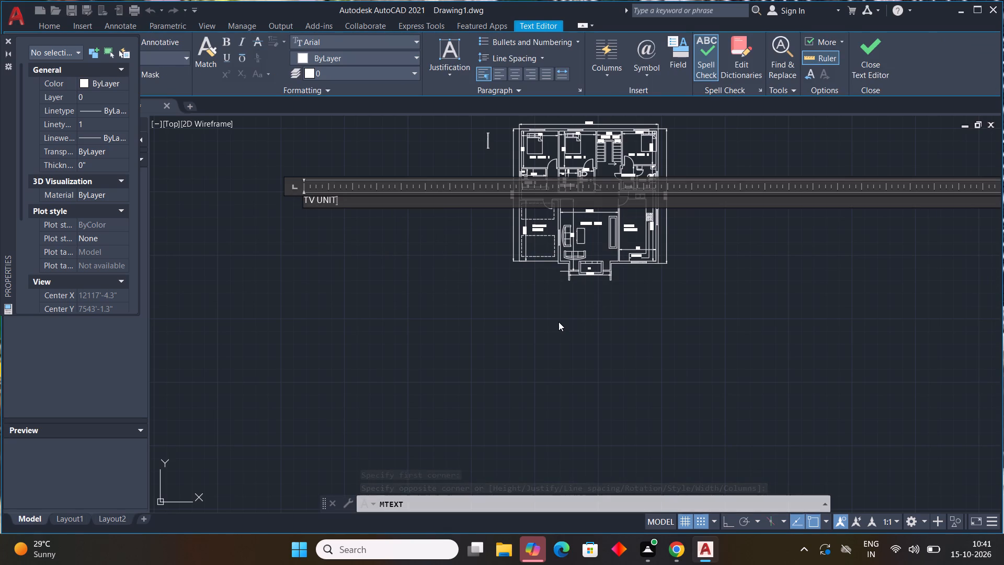
{"action": "left_click", "coordinate": [384, 224]}
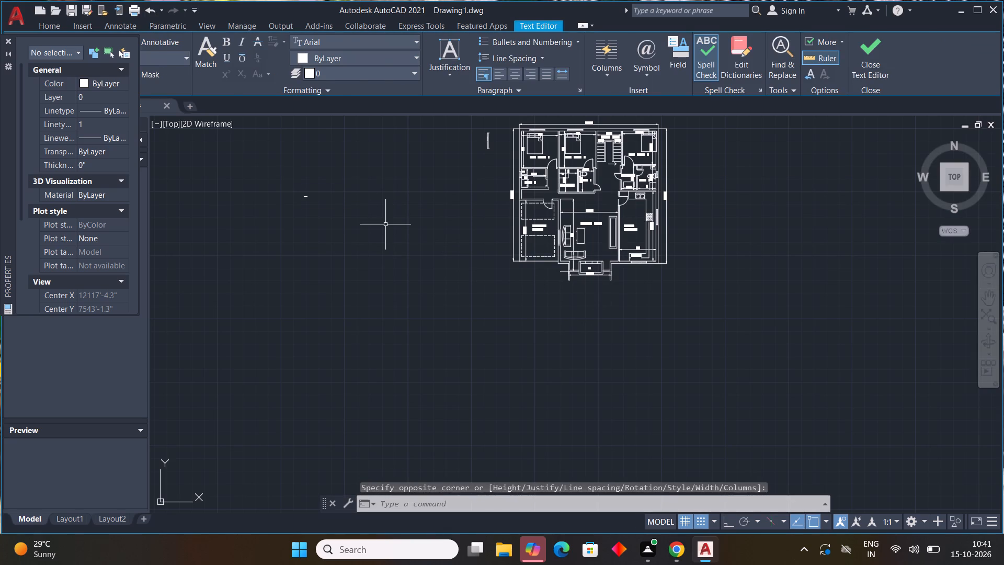
Set the text height of the TV UNIT label to 7".
{"action": "left_click", "coordinate": [306, 196]}
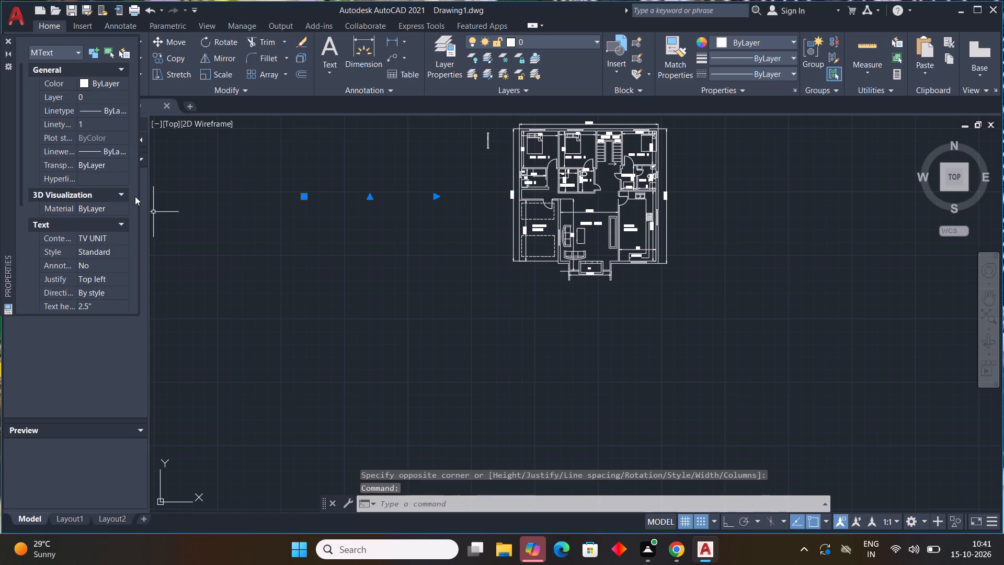
{"action": "scroll", "coordinate": [130, 197], "scroll_direction": "down", "scroll_amount": 8}
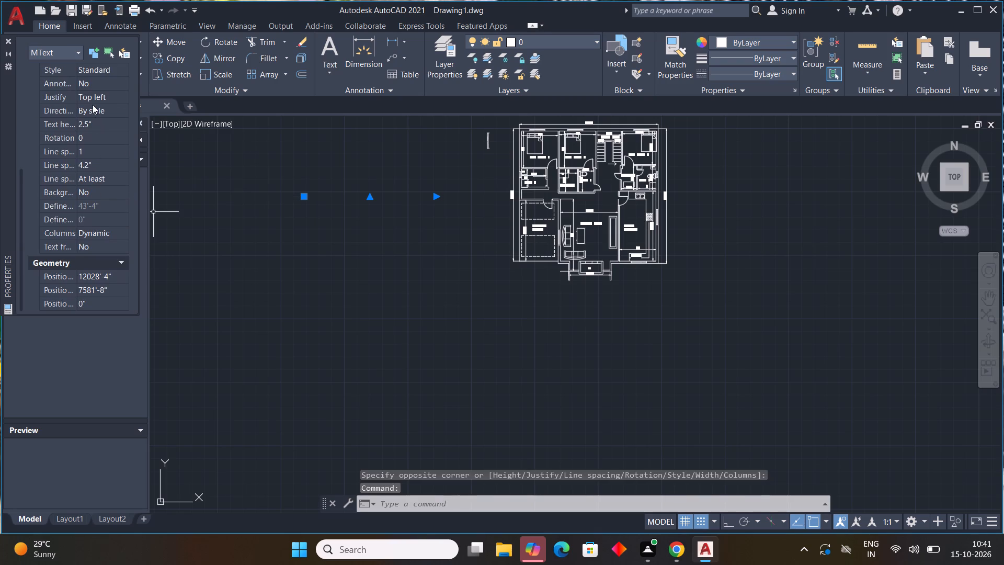
{"action": "left_click", "coordinate": [94, 119]}
{"action": "left_click_drag", "start_coordinate": [109, 127], "coordinate": [36, 131]}
{"action": "type", "text": "7\""}
{"action": "key", "text": "Return"}
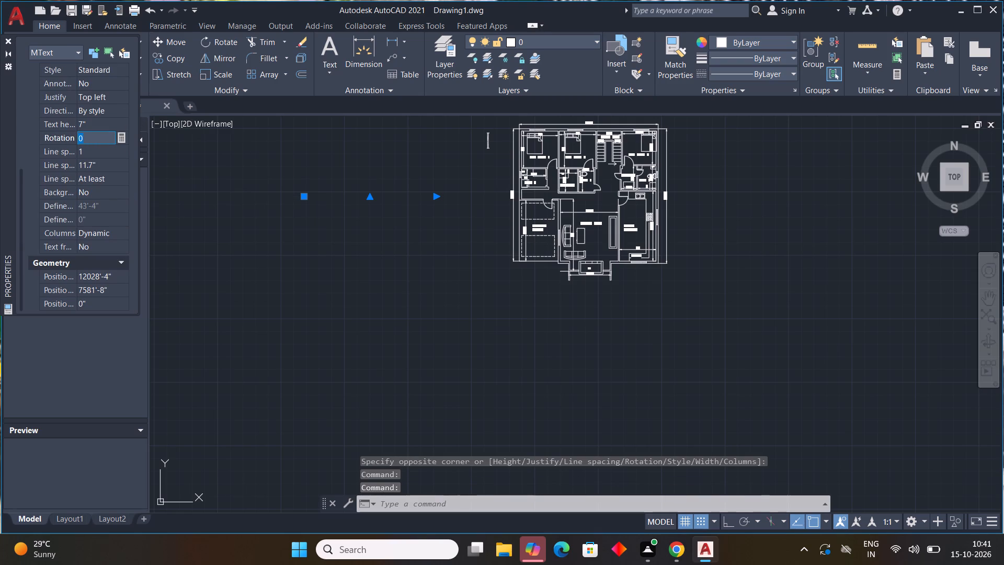
{"action": "key", "text": "Escape"}
{"action": "key", "text": "Escape"}
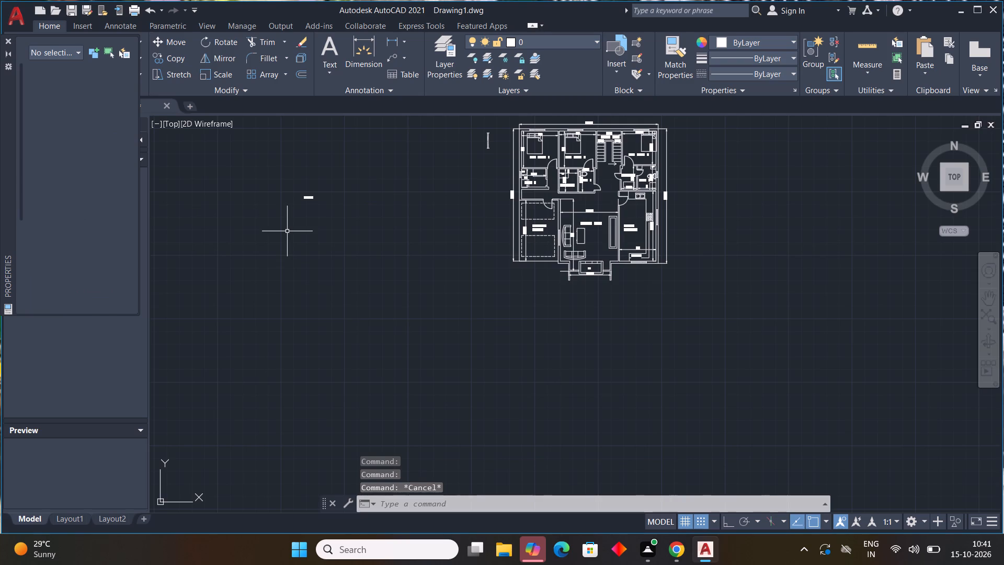
Copy the TV UNIT label from its top-left corner to just below the PARKING SPACE's southwest corner and end the copying.
{"action": "middle_click_drag", "start_coordinate": [324, 207], "coordinate": [359, 254]}
{"action": "scroll", "coordinate": [340, 242], "scroll_direction": "up", "scroll_amount": 3}
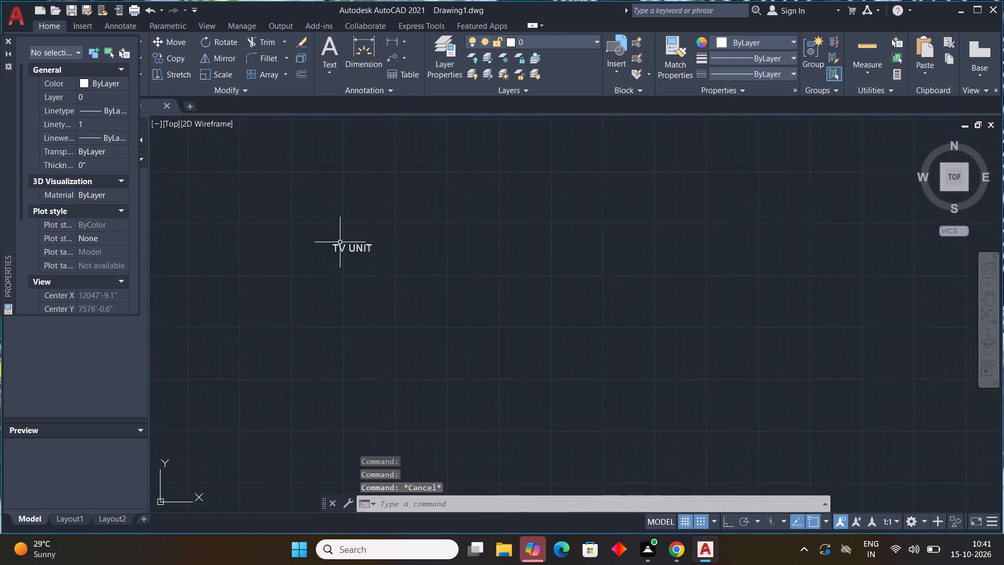
{"action": "scroll", "coordinate": [340, 242], "scroll_direction": "up", "scroll_amount": 1}
{"action": "scroll", "coordinate": [358, 271], "scroll_direction": "down", "scroll_amount": 1}
{"action": "left_click", "coordinate": [359, 257]}
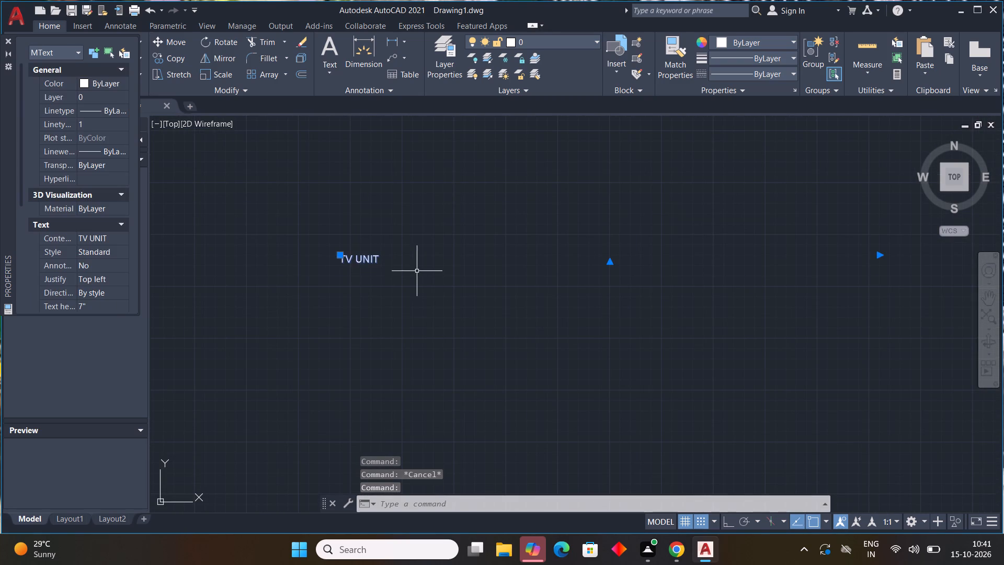
{"action": "key", "text": "c"}
{"action": "type", "text": "O"}
{"action": "key", "text": "space"}
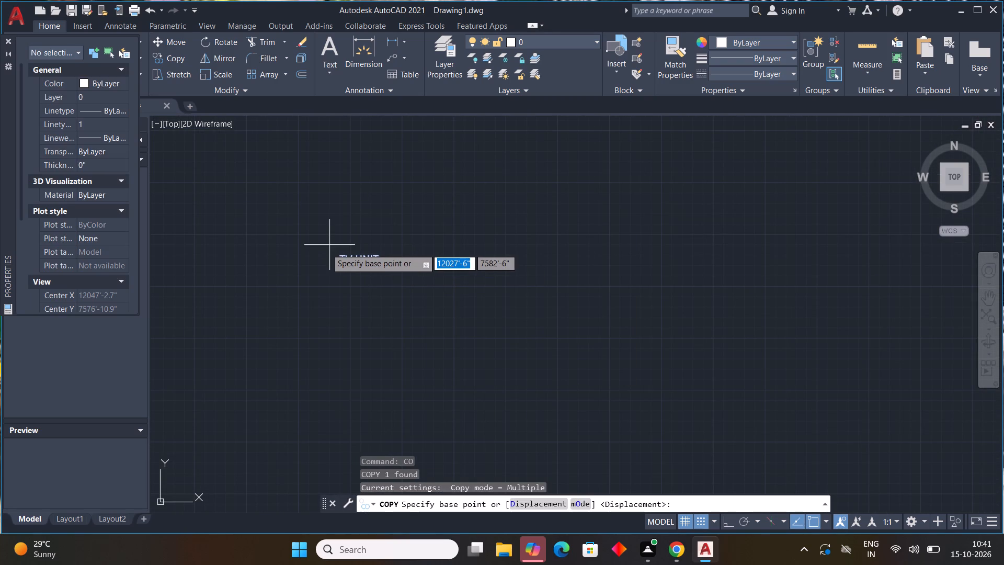
{"action": "left_click", "coordinate": [337, 256]}
{"action": "scroll", "coordinate": [517, 334], "scroll_direction": "down", "scroll_amount": 3}
{"action": "middle_click_drag", "start_coordinate": [520, 337], "coordinate": [364, 299]}
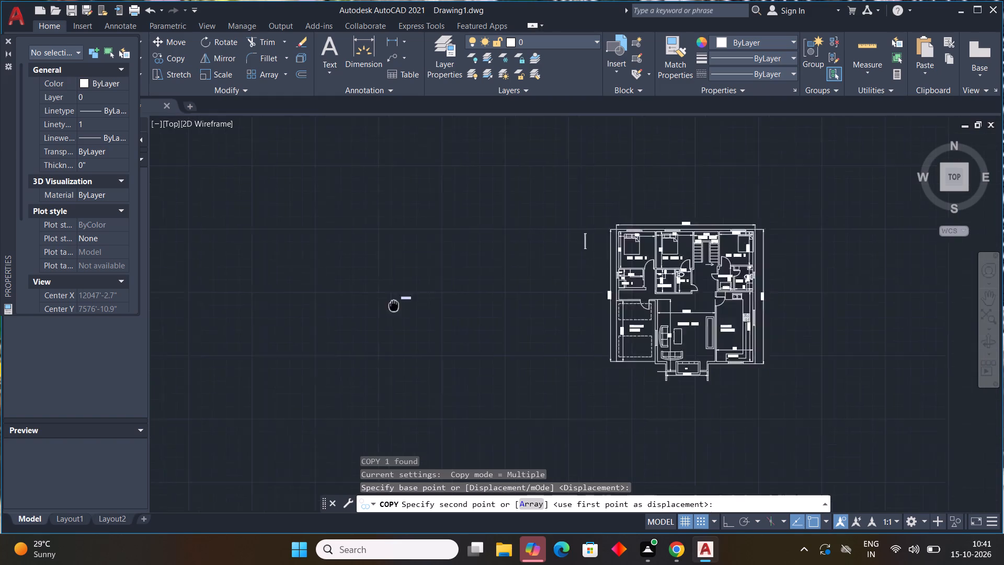
{"action": "middle_click_drag", "start_coordinate": [364, 299], "coordinate": [276, 278]}
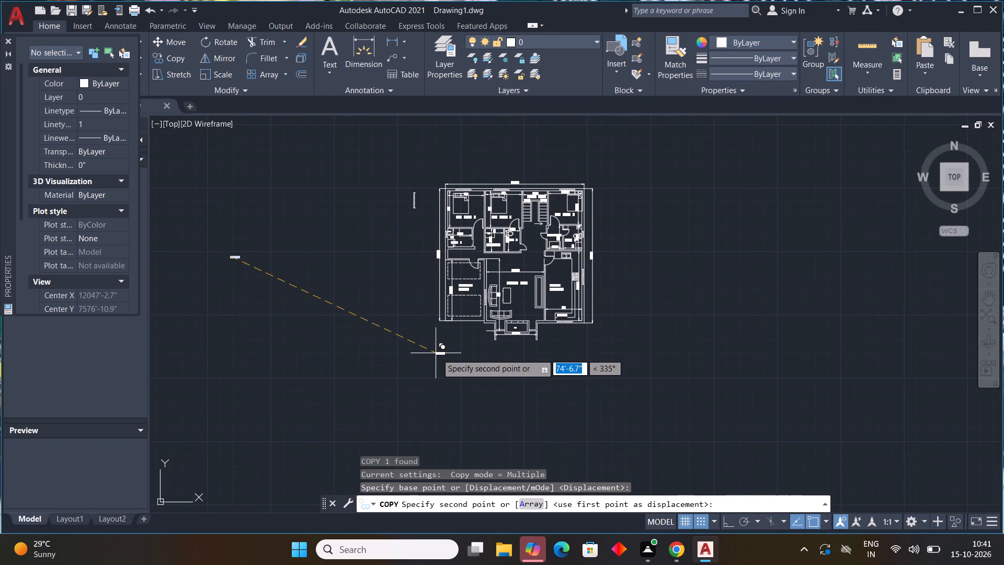
{"action": "left_click", "coordinate": [441, 346]}
{"action": "scroll", "coordinate": [484, 356], "scroll_direction": "up", "scroll_amount": 1}
{"action": "key", "text": "Escape"}
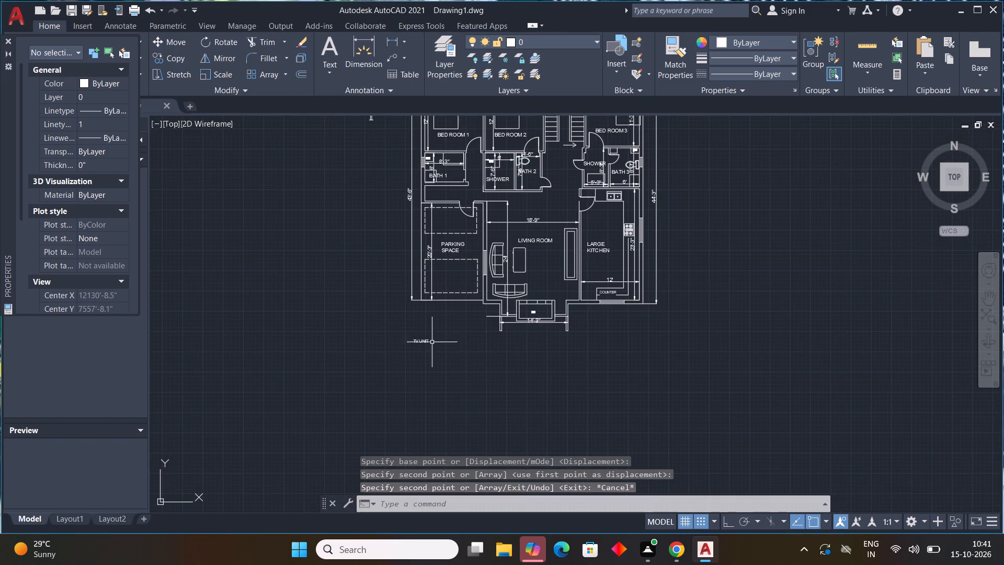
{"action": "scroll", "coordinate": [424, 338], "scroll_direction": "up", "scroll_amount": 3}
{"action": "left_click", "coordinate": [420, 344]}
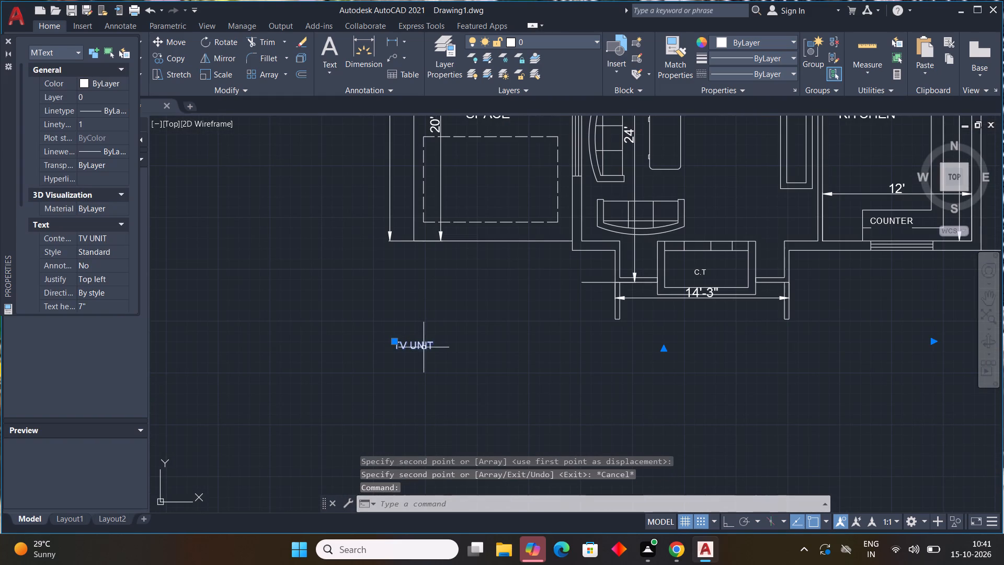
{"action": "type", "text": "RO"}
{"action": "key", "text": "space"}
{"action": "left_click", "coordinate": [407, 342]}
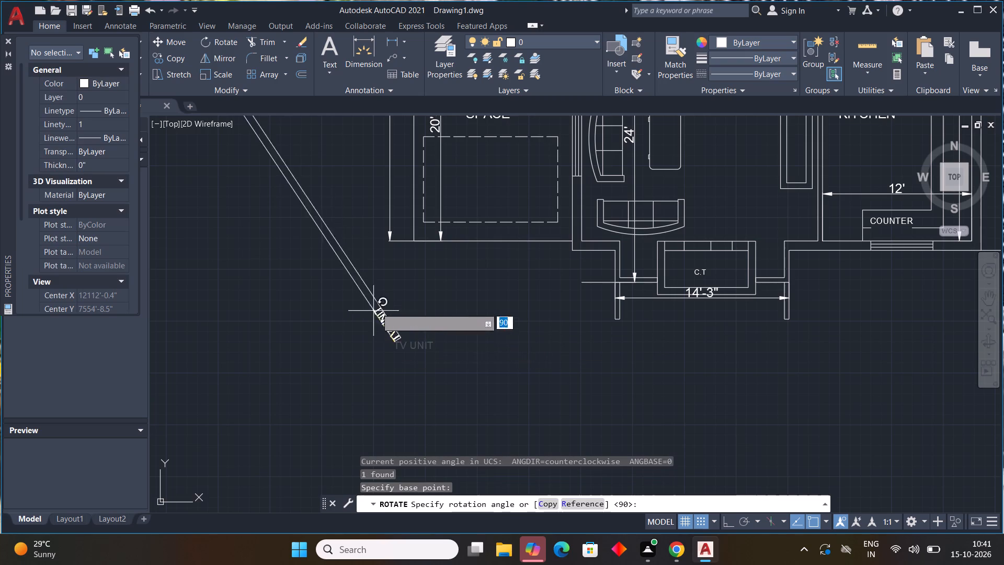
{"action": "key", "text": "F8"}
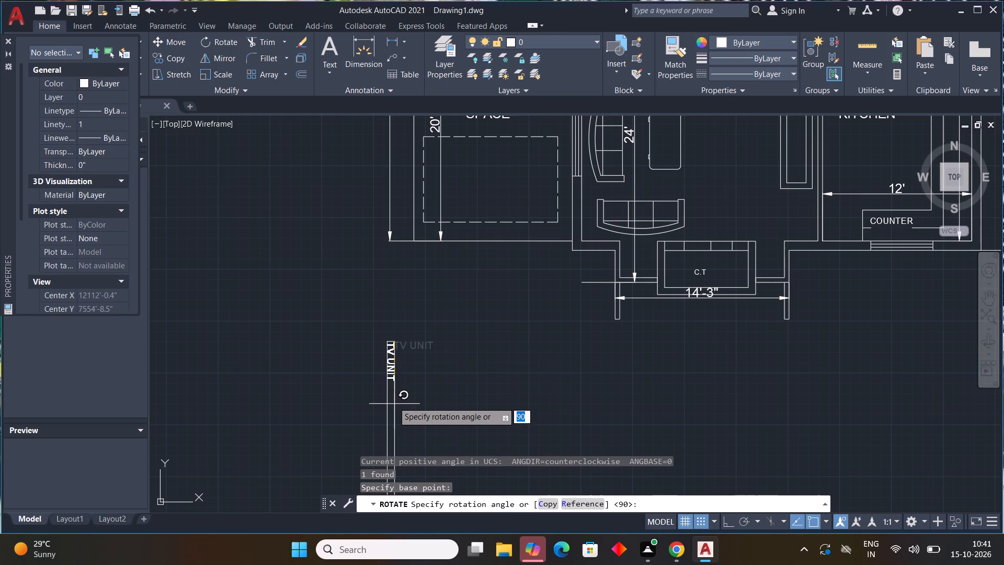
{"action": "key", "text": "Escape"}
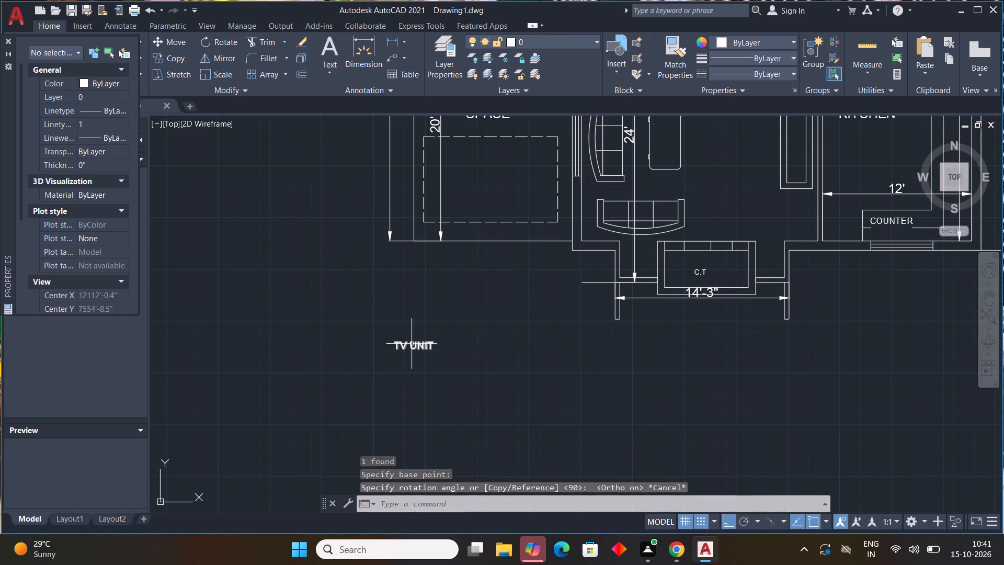
Rotate the TV UNIT label below the PARKING SPACE by 270° about its top-left corner so it reads vertically downward.
{"action": "left_click", "coordinate": [412, 344]}
{"action": "key", "text": "2"}
{"action": "key", "text": "0"}
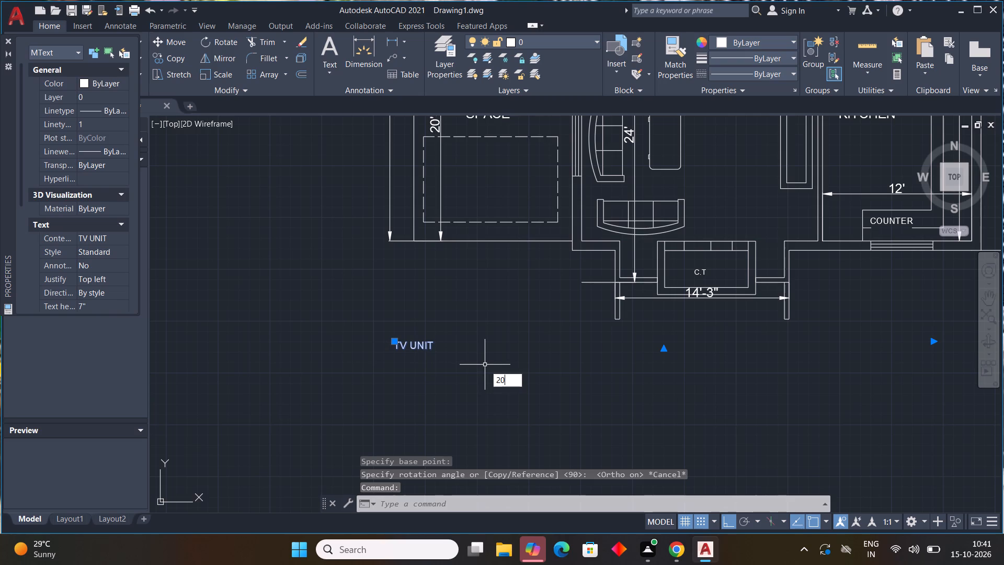
{"action": "key", "text": "BackSpace"}
{"action": "key", "text": "BackSpace"}
{"action": "key", "text": "BackSpace"}
{"action": "type", "text": "RO"}
{"action": "key", "text": "space"}
{"action": "left_click", "coordinate": [401, 341]}
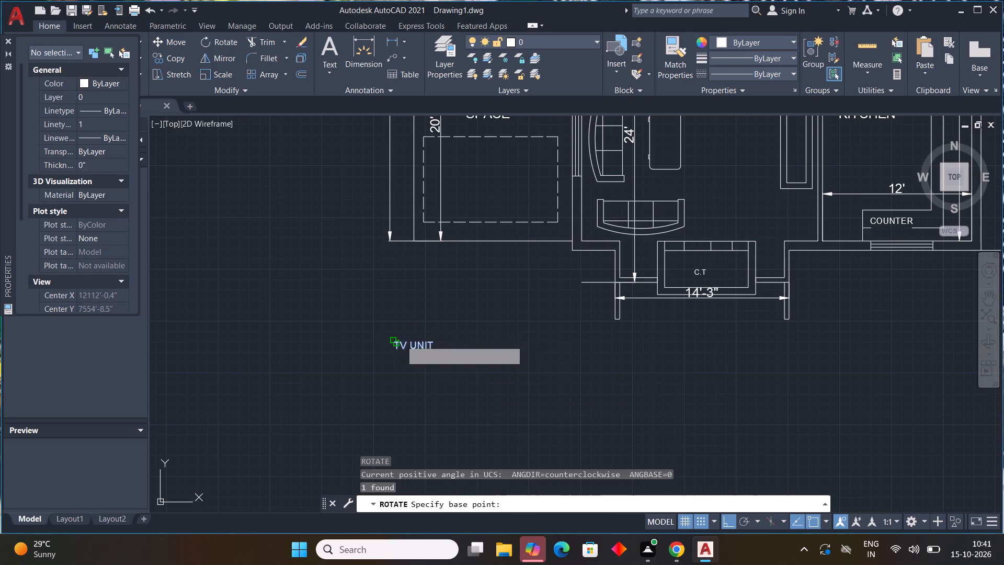
{"action": "left_click", "coordinate": [439, 412]}
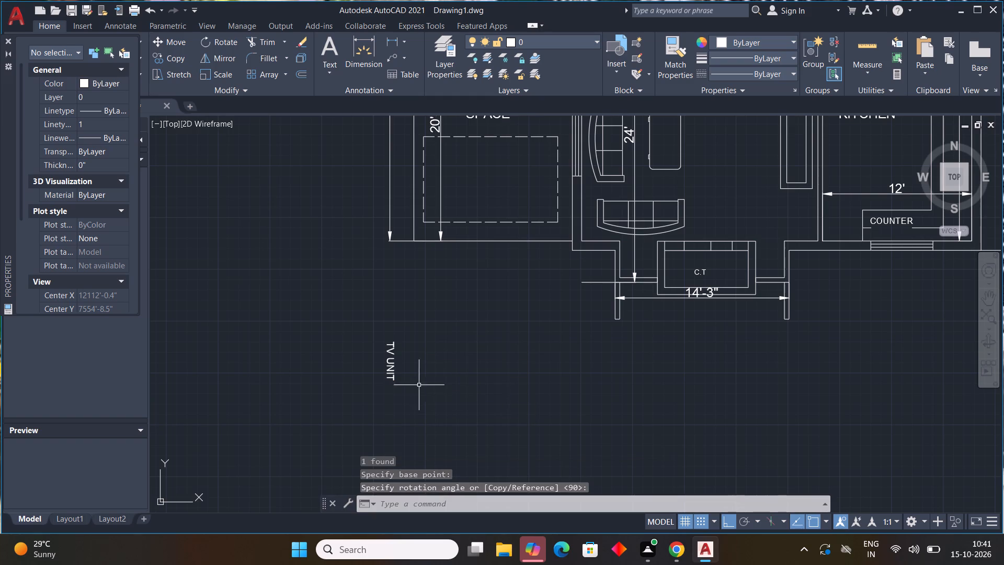
Copy the vertical TV UNIT label into the tall narrow rectangle along the LIVING ROOM's east wall and end the copying.
{"action": "left_click", "coordinate": [394, 369]}
{"action": "type", "text": "CO"}
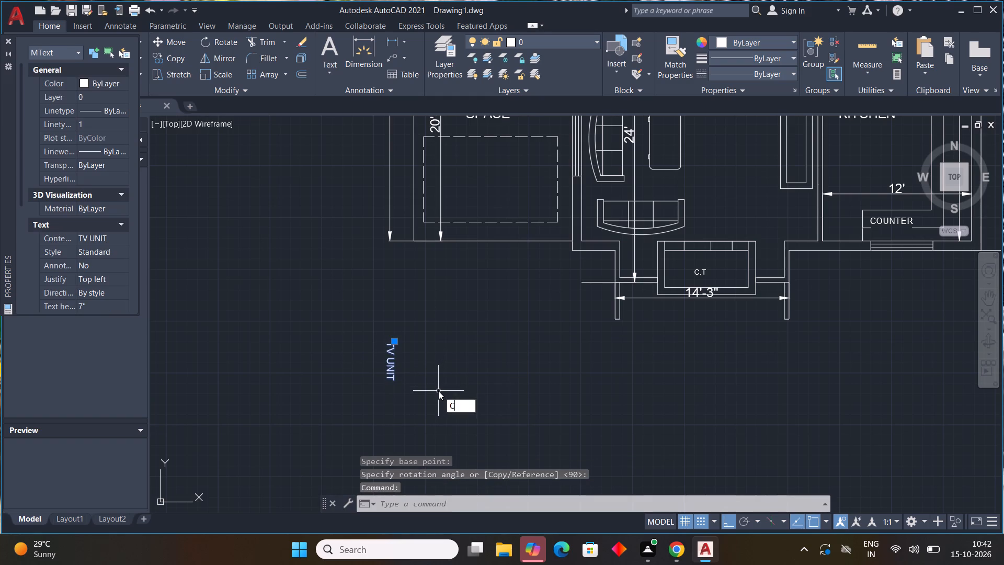
{"action": "key", "text": "space"}
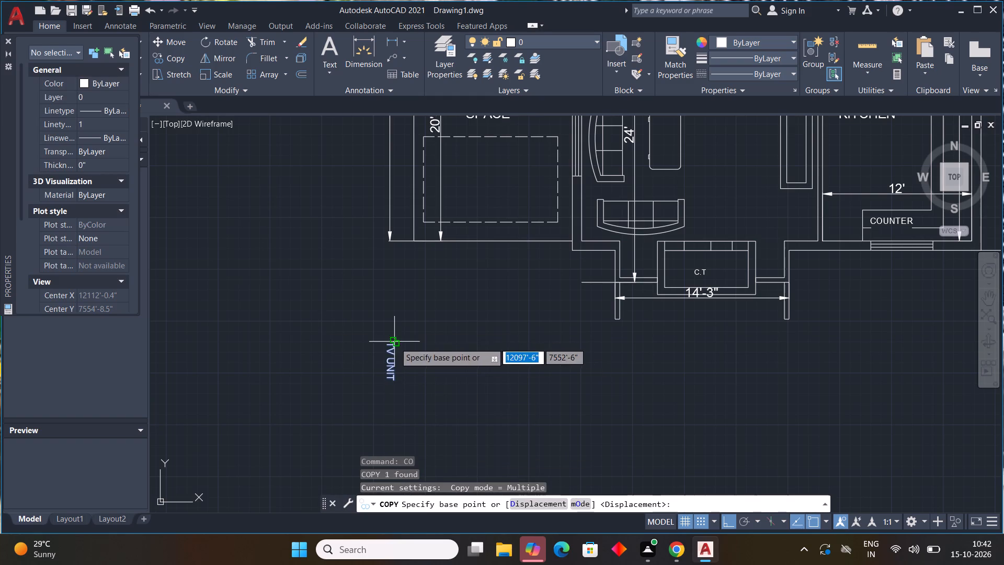
{"action": "left_click", "coordinate": [394, 346]}
{"action": "key", "text": "F8"}
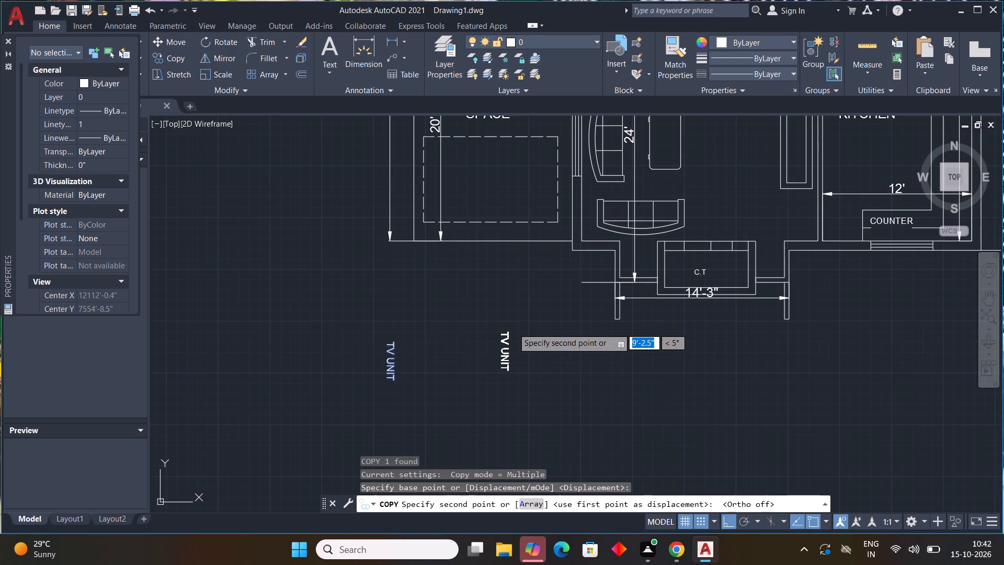
{"action": "middle_click_drag", "start_coordinate": [508, 341], "coordinate": [393, 444]}
{"action": "scroll", "coordinate": [675, 213], "scroll_direction": "up", "scroll_amount": 2}
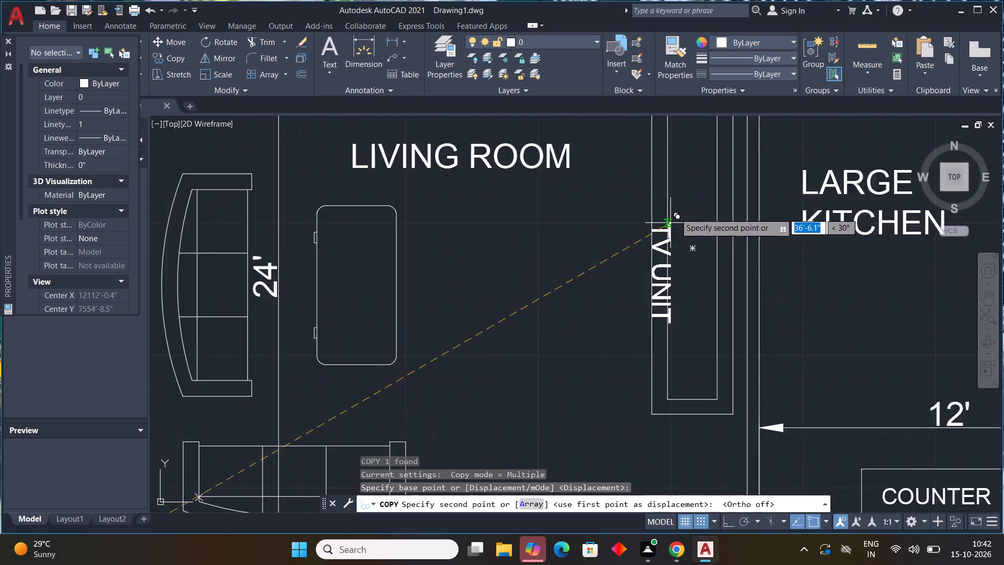
{"action": "scroll", "coordinate": [675, 213], "scroll_direction": "up", "scroll_amount": 1}
{"action": "left_click", "coordinate": [701, 206]}
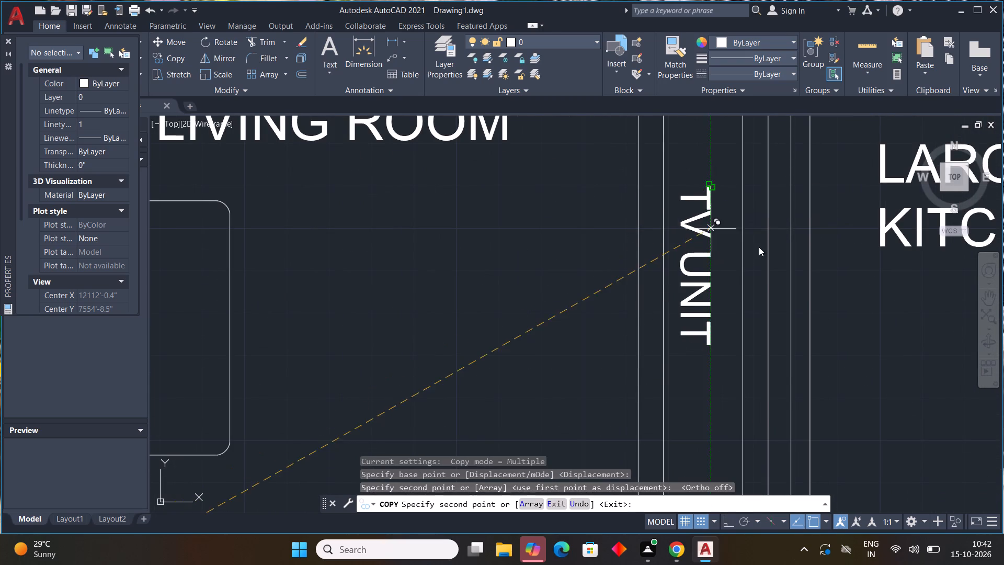
{"action": "key", "text": "Escape"}
Rotate the original TV UNIT label below the PARKING SPACE back to horizontal about its insertion corner.
{"action": "scroll", "coordinate": [738, 288], "scroll_direction": "down", "scroll_amount": 4}
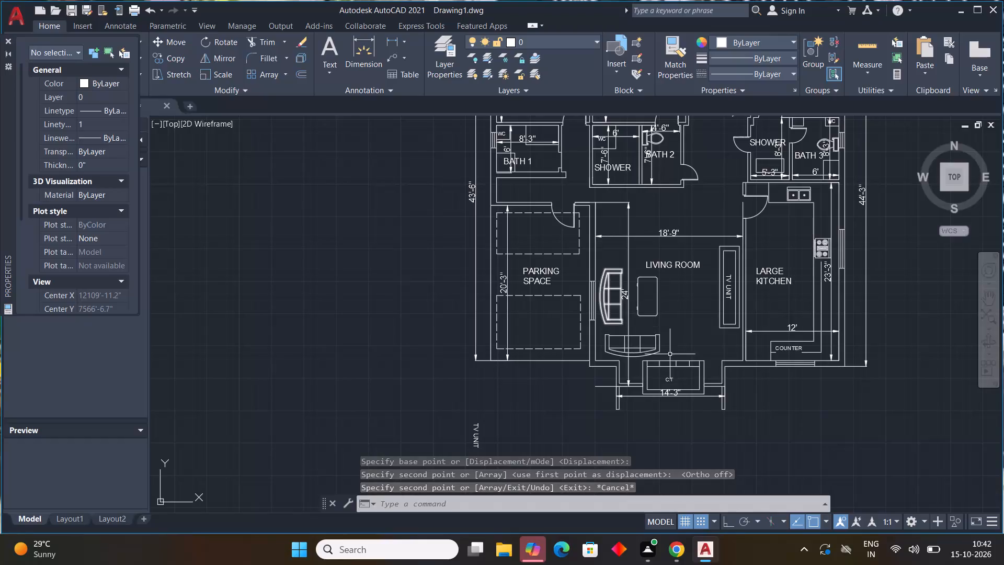
{"action": "scroll", "coordinate": [640, 347], "scroll_direction": "up", "scroll_amount": 3}
{"action": "scroll", "coordinate": [702, 326], "scroll_direction": "down", "scroll_amount": 2}
{"action": "scroll", "coordinate": [488, 402], "scroll_direction": "down", "scroll_amount": 2}
{"action": "middle_click_drag", "start_coordinate": [486, 399], "coordinate": [479, 356]}
{"action": "left_click", "coordinate": [454, 389]}
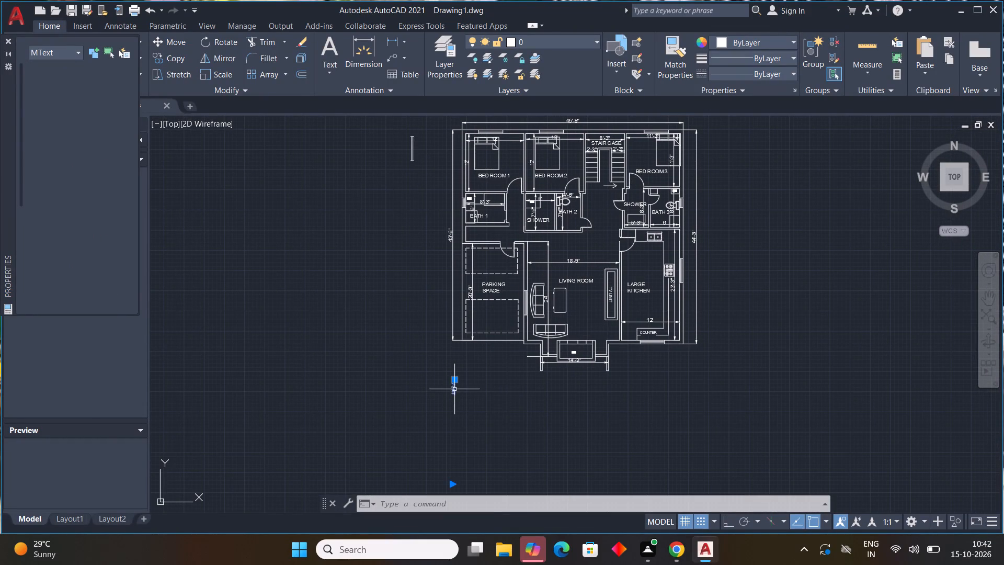
{"action": "key", "text": "r"}
{"action": "key", "text": "o"}
{"action": "key", "text": "space"}
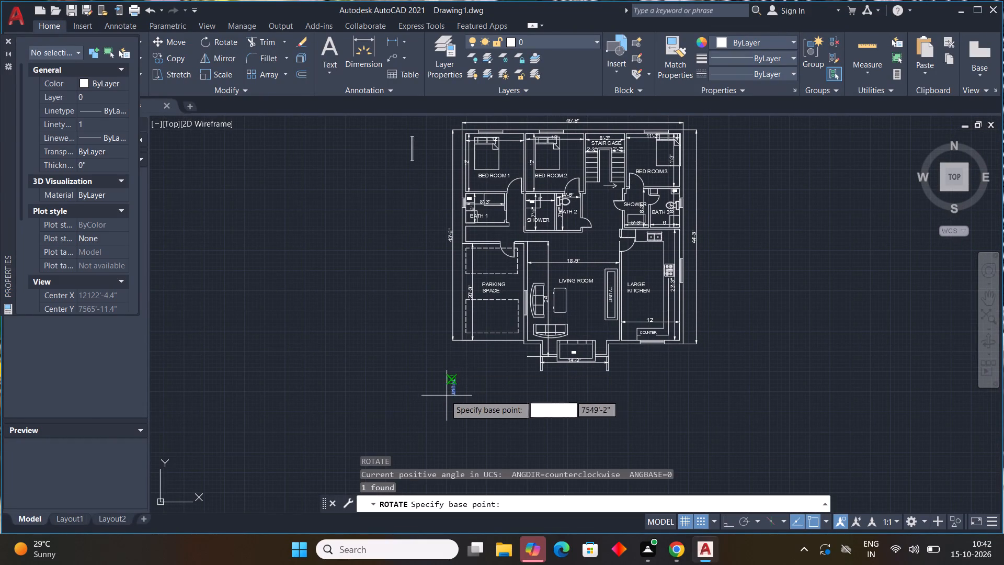
{"action": "left_click_drag", "start_coordinate": [455, 391], "coordinate": [455, 386]}
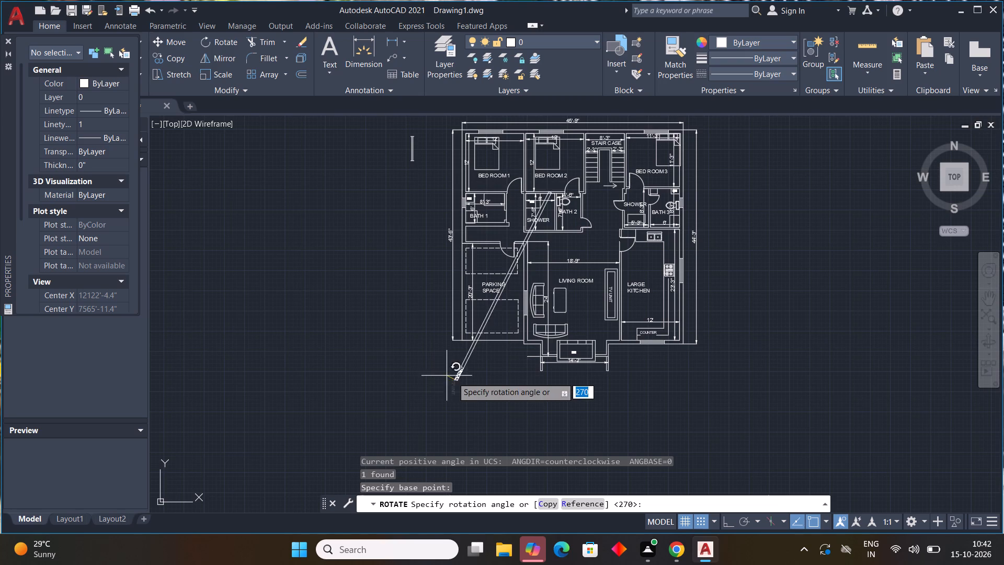
{"action": "key", "text": "F8"}
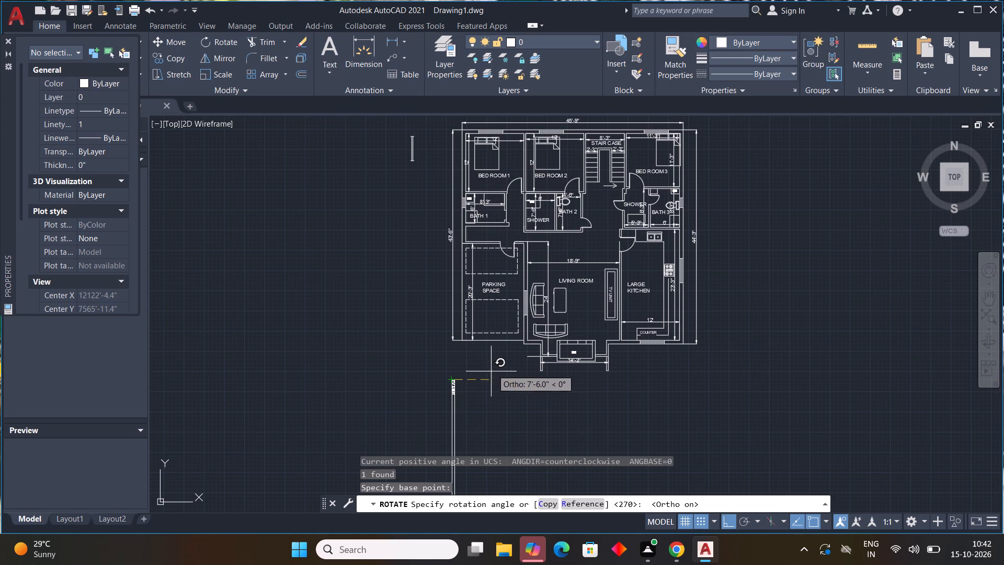
{"action": "left_click", "coordinate": [415, 341]}
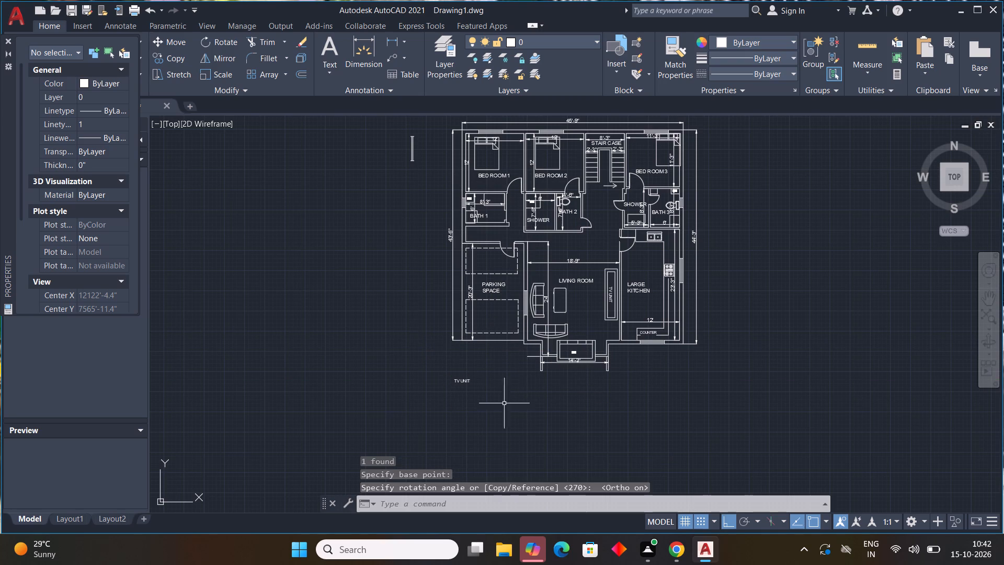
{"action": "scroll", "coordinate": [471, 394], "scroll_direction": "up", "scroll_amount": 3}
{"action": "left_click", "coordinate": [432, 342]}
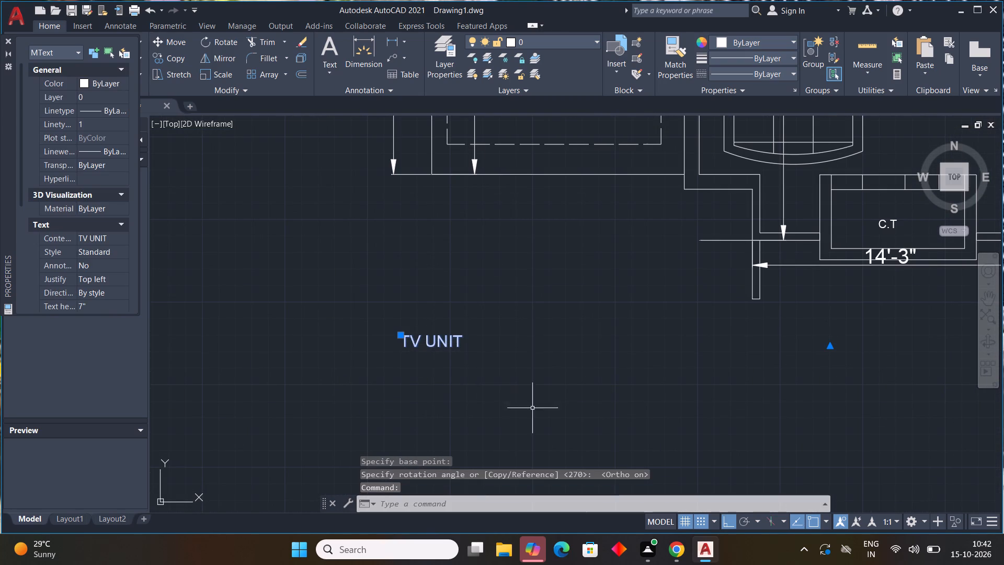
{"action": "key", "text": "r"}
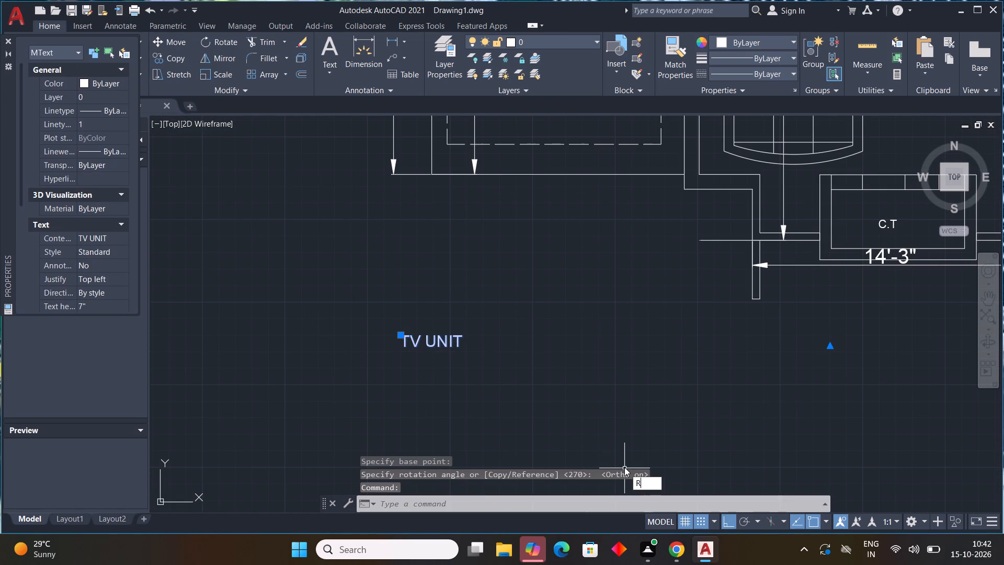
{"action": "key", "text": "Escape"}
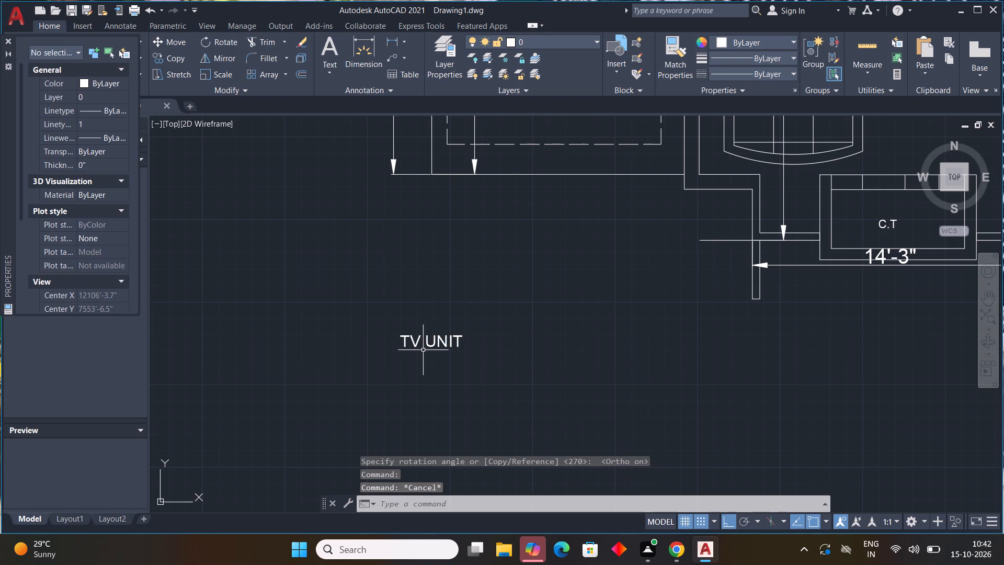
Copy the horizontal TV UNIT label into the LIVING ROOM, just above the south sofa, and end the copying.
{"action": "left_click", "coordinate": [425, 338]}
{"action": "key", "text": "c"}
{"action": "type", "text": "O"}
{"action": "key", "text": "space"}
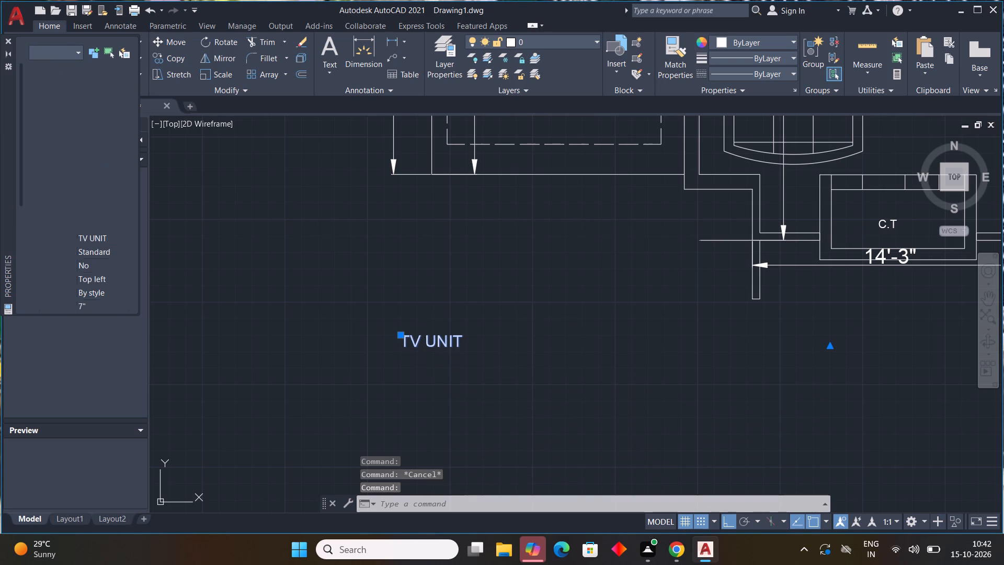
{"action": "left_click_drag", "start_coordinate": [414, 351], "coordinate": [423, 342]}
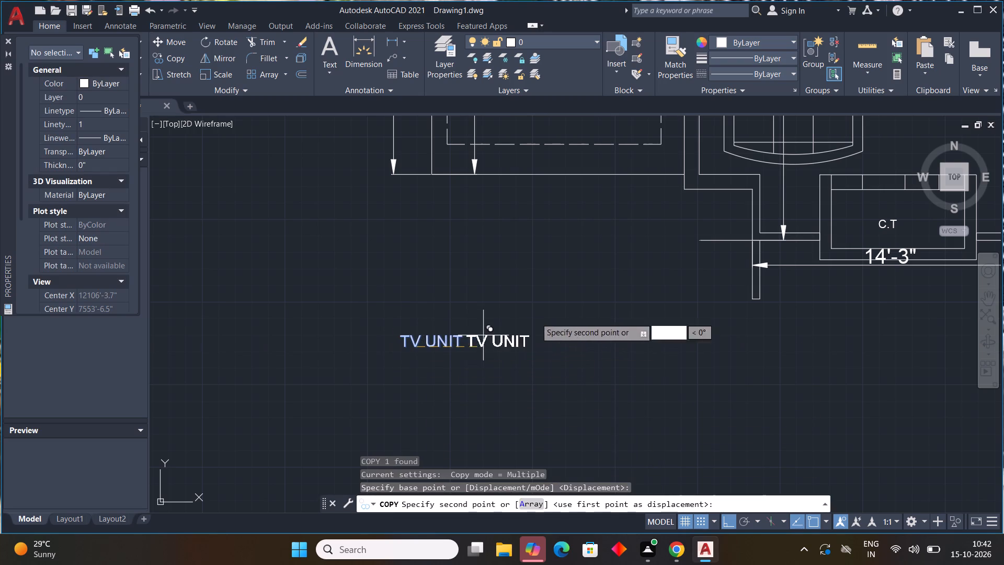
{"action": "middle_click_drag", "start_coordinate": [590, 319], "coordinate": [470, 522]}
{"action": "key", "text": "F8"}
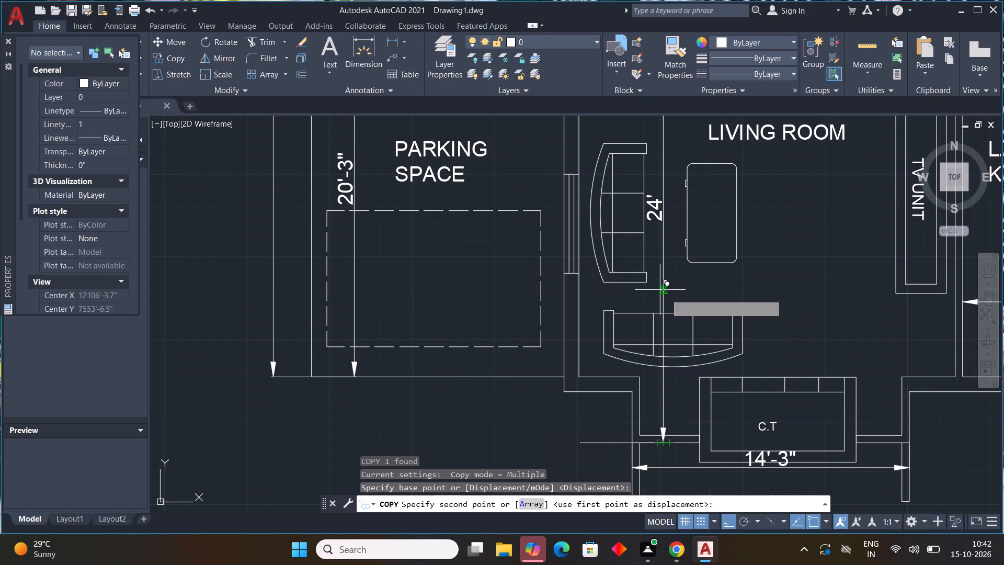
{"action": "scroll", "coordinate": [711, 320], "scroll_direction": "down", "scroll_amount": 3}
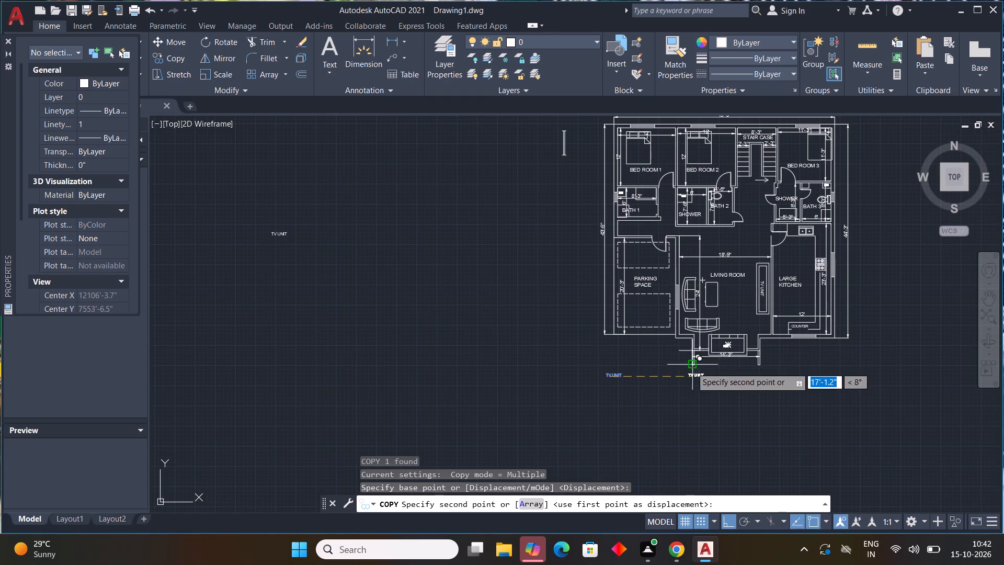
{"action": "key", "text": "F8"}
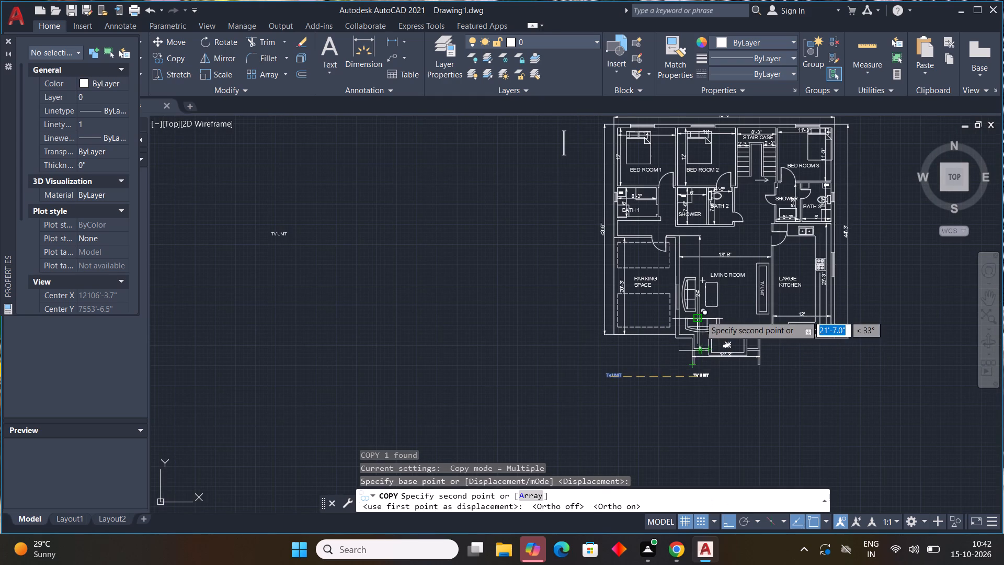
{"action": "scroll", "coordinate": [700, 315], "scroll_direction": "up", "scroll_amount": 5}
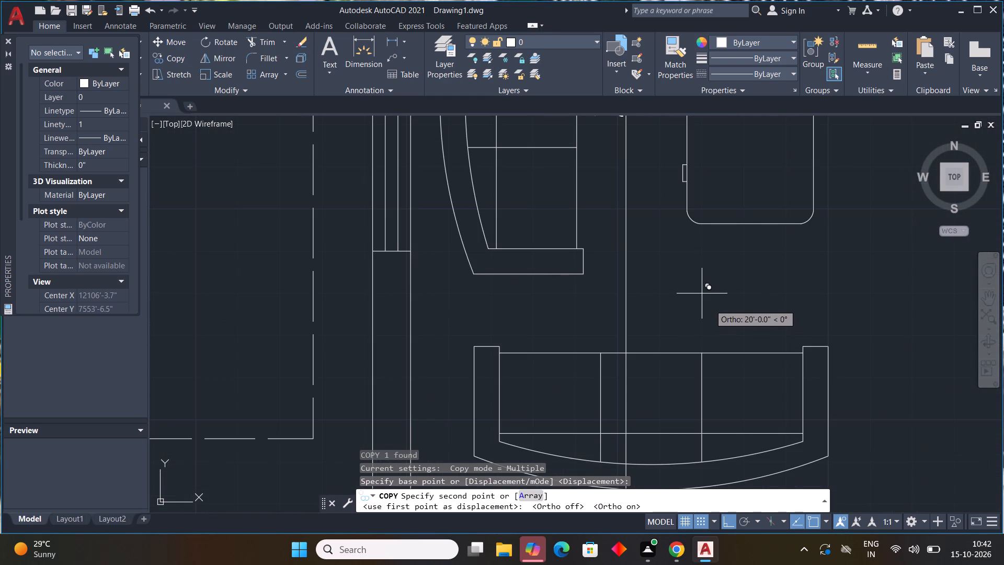
{"action": "scroll", "coordinate": [709, 303], "scroll_direction": "down", "scroll_amount": 4}
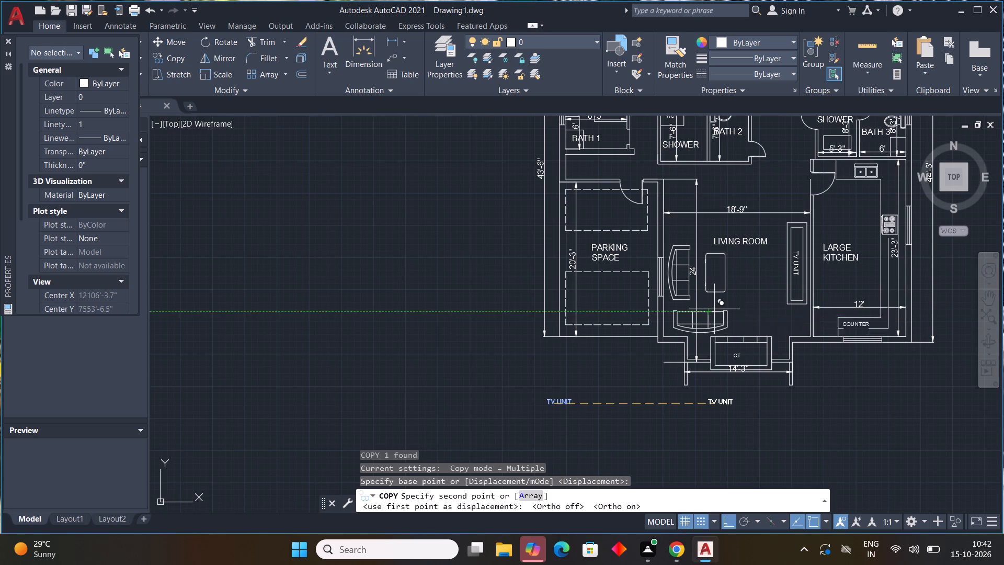
{"action": "key", "text": "F8"}
{"action": "scroll", "coordinate": [709, 308], "scroll_direction": "up", "scroll_amount": 3}
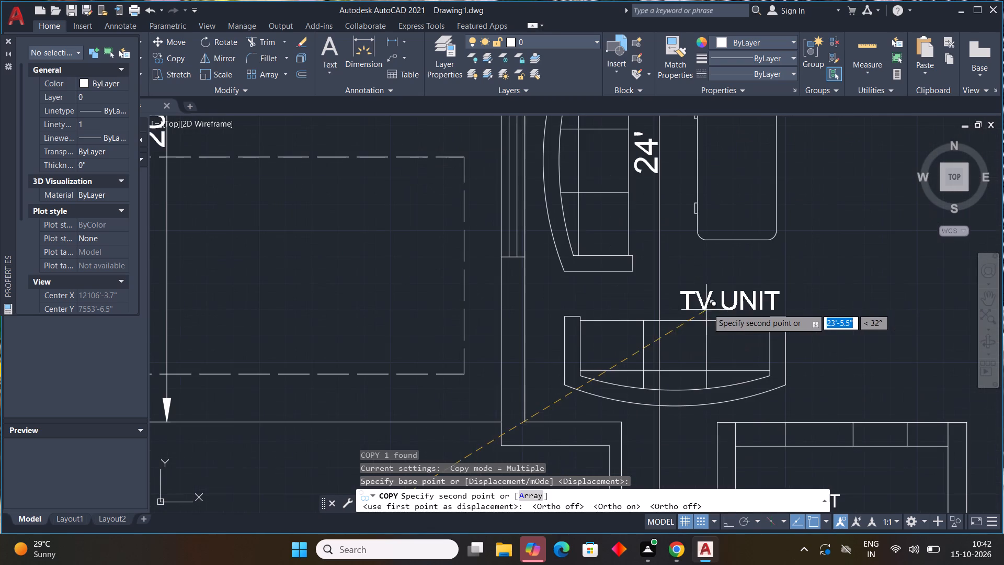
{"action": "left_click", "coordinate": [677, 296]}
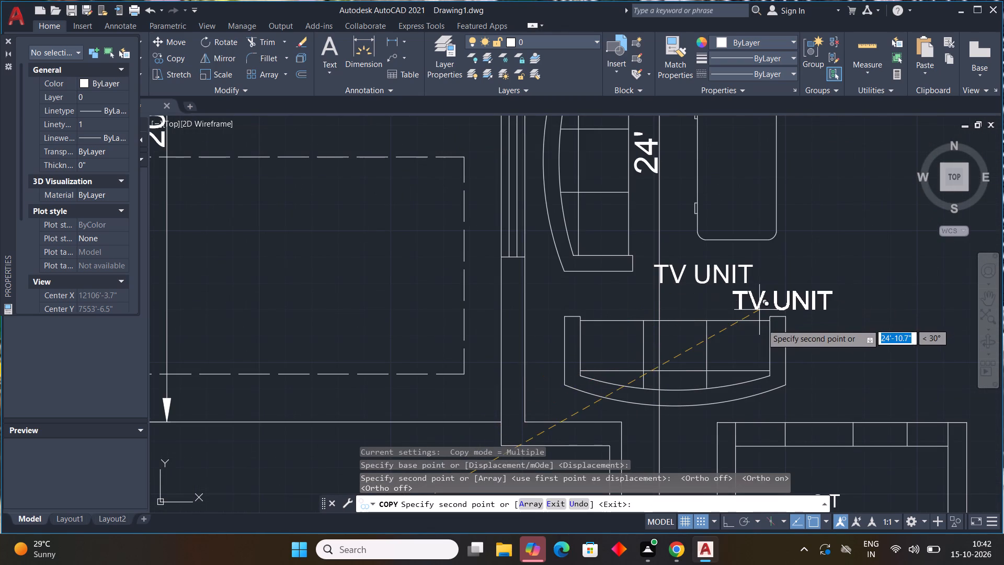
{"action": "key", "text": "Escape"}
{"action": "key", "text": "Escape"}
{"action": "key", "text": "Escape"}
{"action": "key", "text": "Escape"}
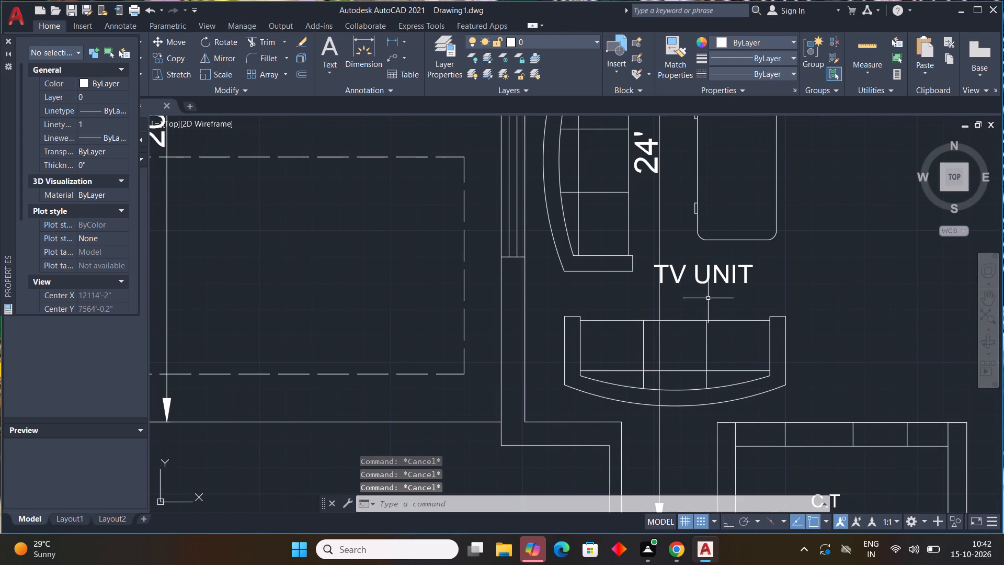
Change the TV UNIT label above the LIVING ROOM's south sofa to read SOFA.
{"action": "double_click", "coordinate": [711, 279]}
{"action": "left_click", "coordinate": [773, 272]}
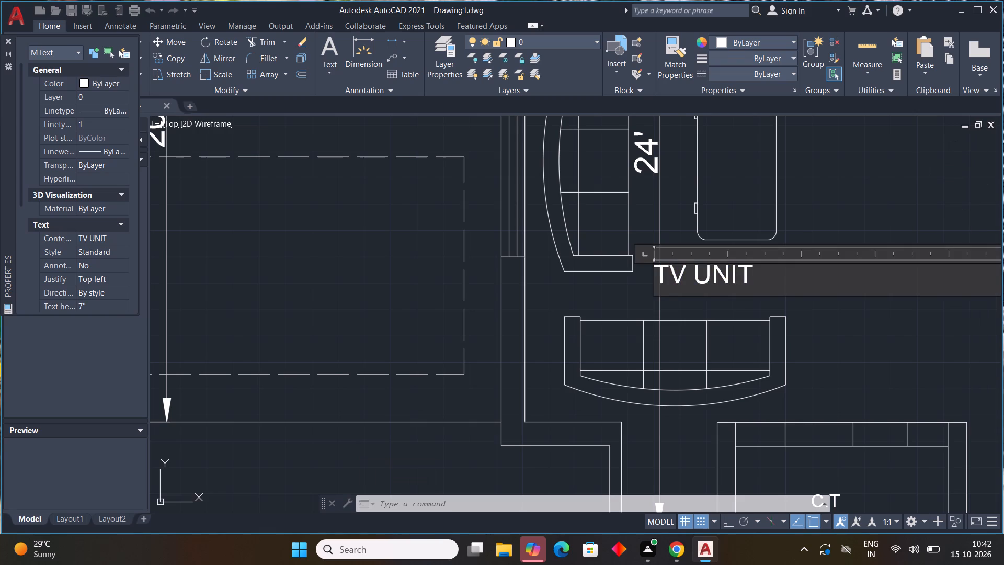
{"action": "key", "text": "BackSpace"}
{"action": "key", "text": "BackSpace"}
{"action": "key", "text": "BackSpace"}
{"action": "key", "text": "BackSpace"}
{"action": "key", "text": "BackSpace"}
{"action": "key", "text": "BackSpace"}
{"action": "key", "text": "BackSpace"}
{"action": "key", "text": "BackSpace"}
{"action": "key", "text": "BackSpace"}
{"action": "key", "text": "BackSpace"}
{"action": "key", "text": "BackSpace"}
{"action": "key", "text": "BackSpace"}
{"action": "key", "text": "BackSpace"}
{"action": "key", "text": "BackSpace"}
{"action": "key", "text": "BackSpace"}
{"action": "key", "text": "BackSpace"}
{"action": "key", "text": "BackSpace"}
{"action": "key", "text": "BackSpace"}
{"action": "key", "text": "BackSpace"}
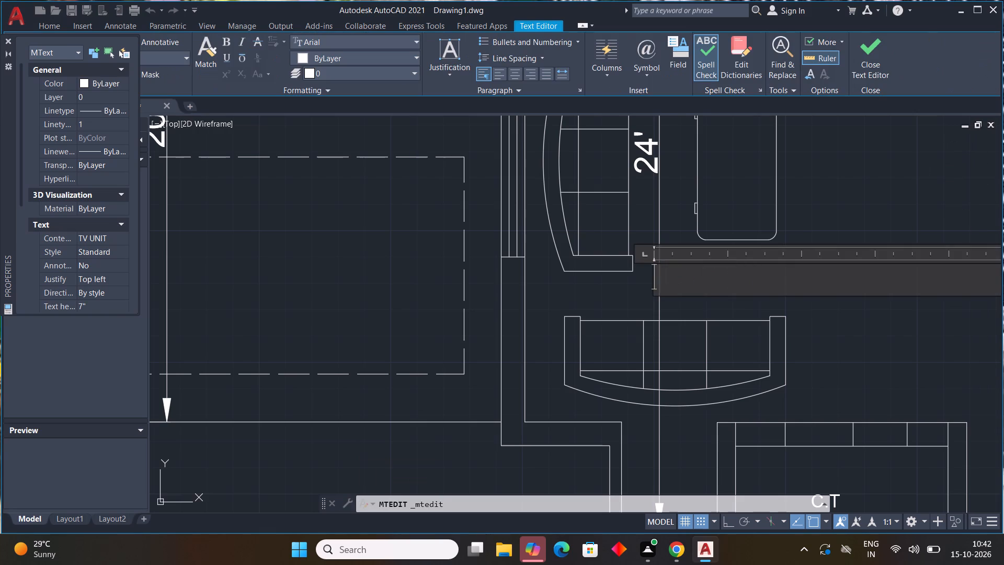
{"action": "type", "text": "SOFA"}
{"action": "left_click", "coordinate": [806, 228]}
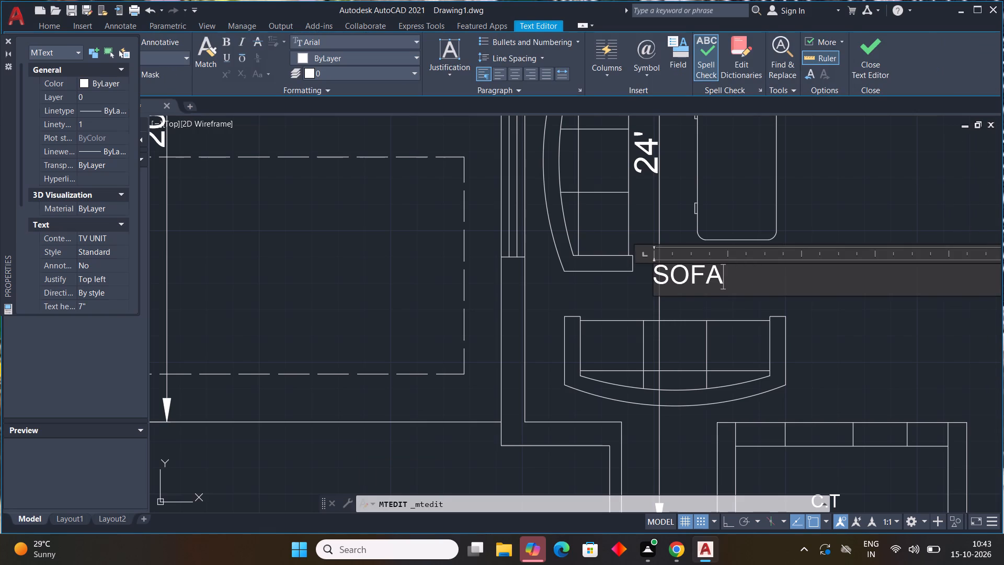
Copy the TV UNIT label below the PARKING SPACE to just under the 14'-3" dimension and end the copying.
{"action": "scroll", "coordinate": [622, 248], "scroll_direction": "down", "scroll_amount": 10}
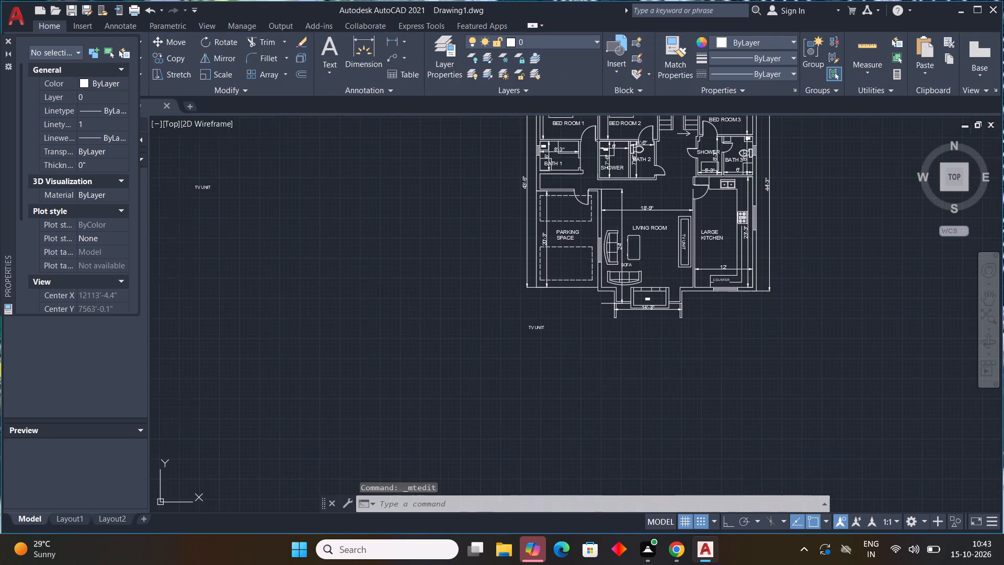
{"action": "middle_click_drag", "start_coordinate": [679, 269], "coordinate": [657, 355]}
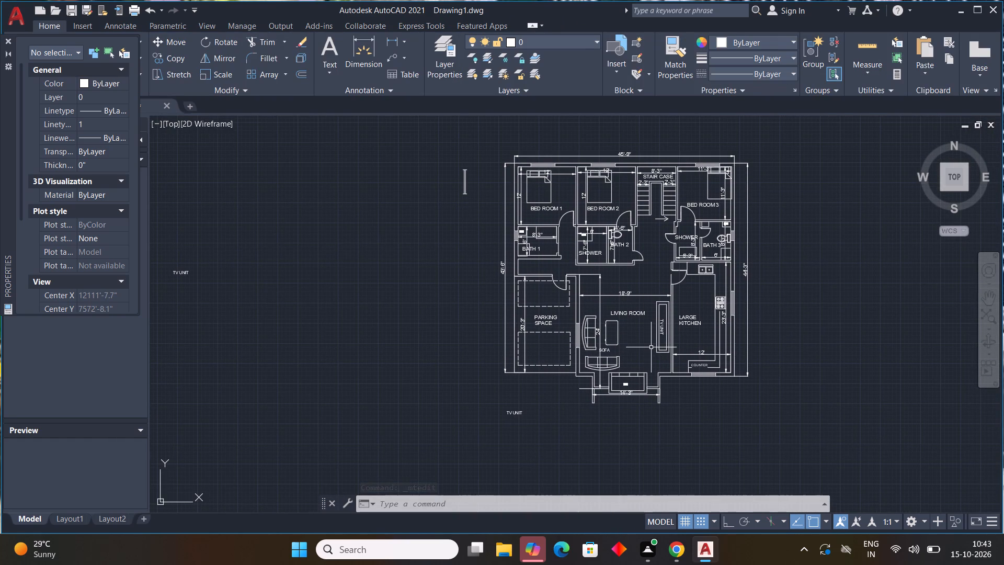
{"action": "scroll", "coordinate": [532, 412], "scroll_direction": "up", "scroll_amount": 2}
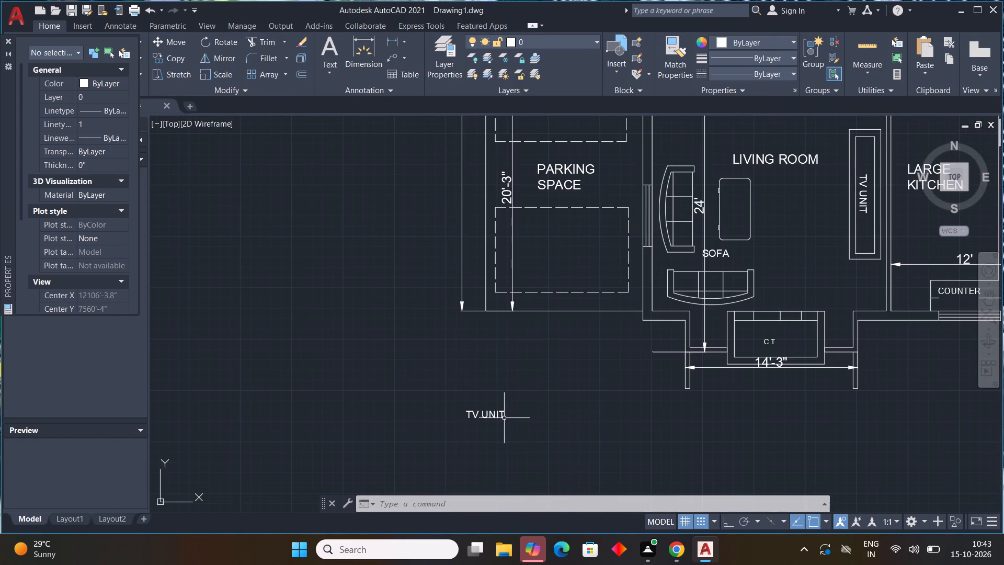
{"action": "left_click", "coordinate": [490, 412]}
{"action": "key", "text": "c"}
{"action": "key", "text": "o"}
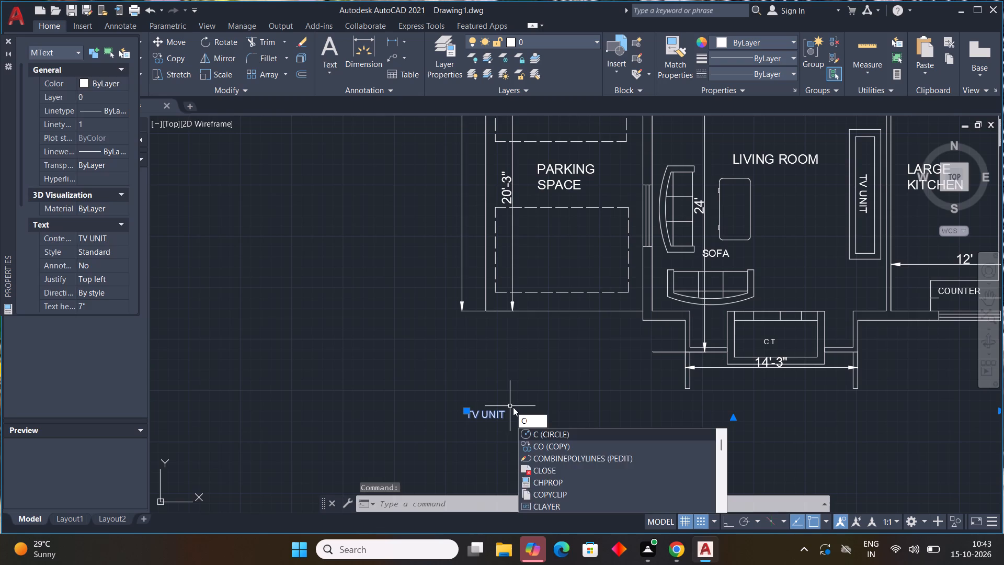
{"action": "key", "text": "space"}
{"action": "left_click", "coordinate": [465, 414]}
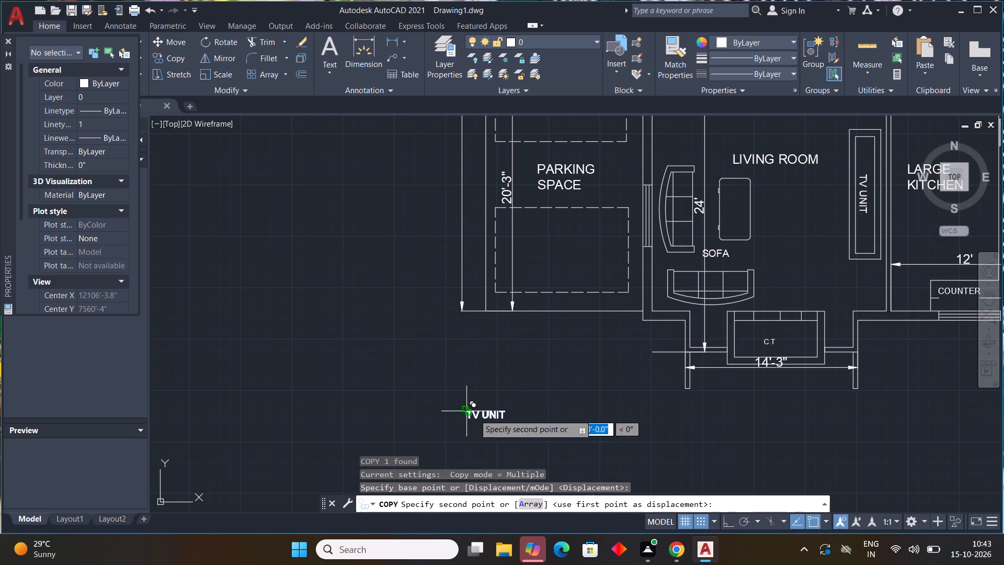
{"action": "scroll", "coordinate": [744, 390], "scroll_direction": "up", "scroll_amount": 3}
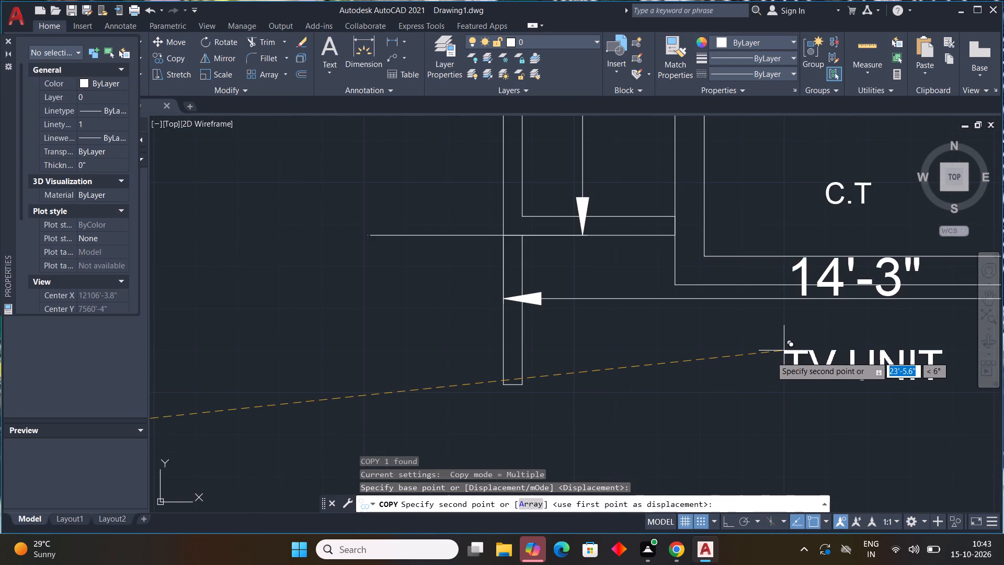
{"action": "left_click", "coordinate": [780, 349]}
{"action": "key", "text": "Escape"}
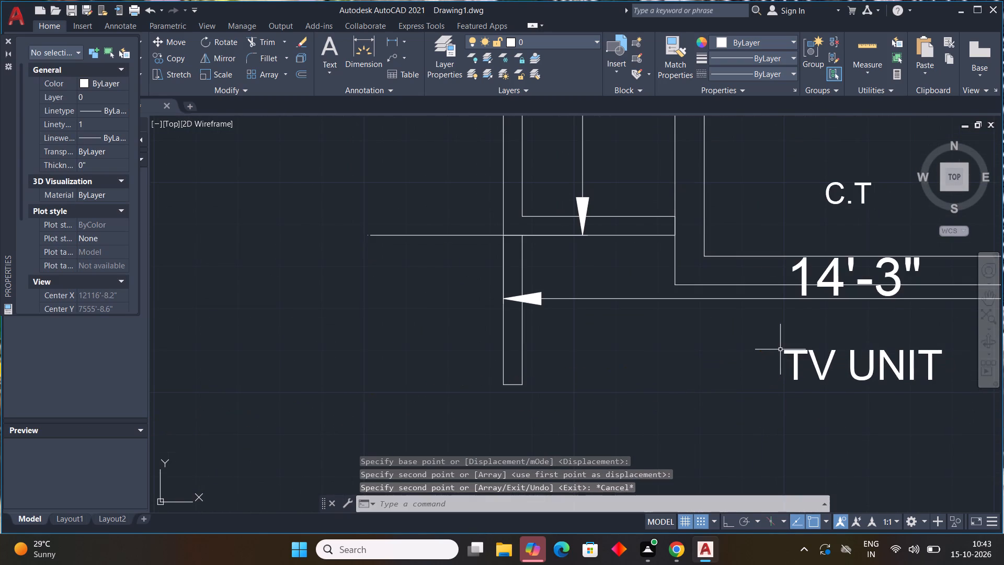
Change the copied TV UNIT label under the 14'-3" dimension to read ENTRY.
{"action": "scroll", "coordinate": [884, 400], "scroll_direction": "down", "scroll_amount": 3}
{"action": "middle_click_drag", "start_coordinate": [868, 405], "coordinate": [636, 374]}
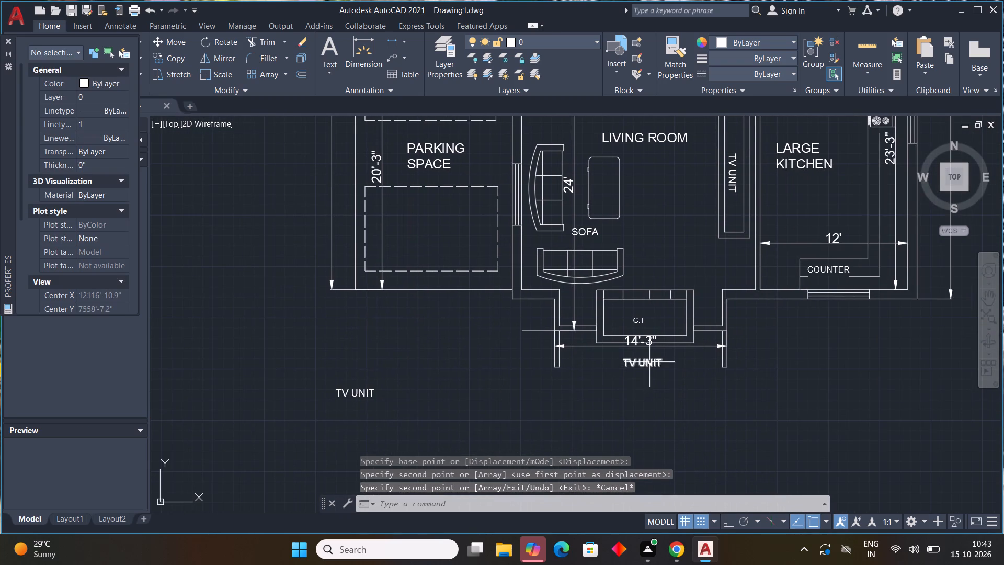
{"action": "double_click", "coordinate": [649, 362]}
{"action": "left_click", "coordinate": [690, 361]}
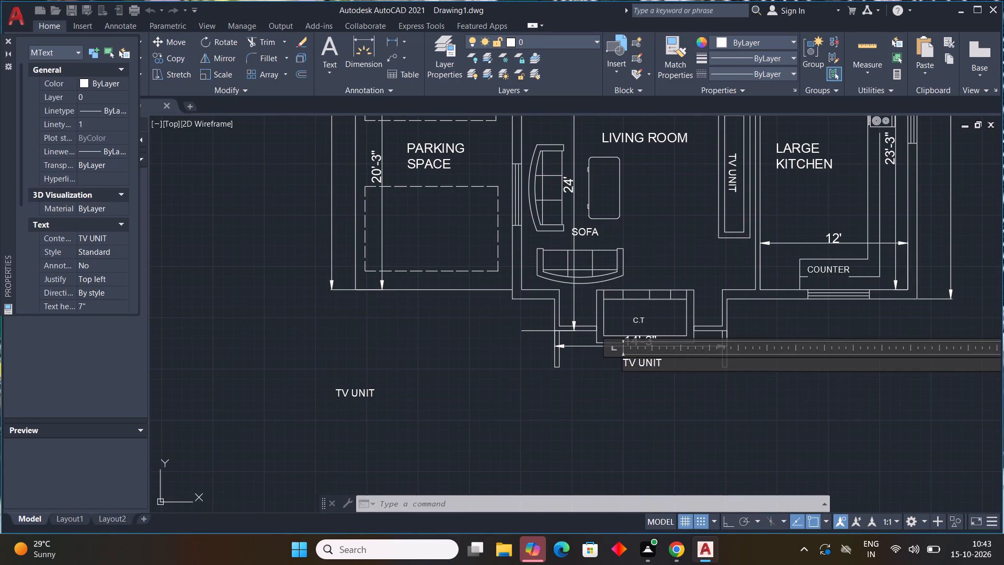
{"action": "key", "text": "BackSpace"}
{"action": "key", "text": "BackSpace"}
{"action": "key", "text": "BackSpace"}
{"action": "key", "text": "BackSpace"}
{"action": "key", "text": "BackSpace"}
{"action": "key", "text": "BackSpace"}
{"action": "key", "text": "BackSpace"}
{"action": "key", "text": "BackSpace"}
{"action": "key", "text": "BackSpace"}
{"action": "key", "text": "BackSpace"}
{"action": "key", "text": "BackSpace"}
{"action": "key", "text": "BackSpace"}
{"action": "key", "text": "BackSpace"}
{"action": "key", "text": "BackSpace"}
{"action": "key", "text": "BackSpace"}
{"action": "key", "text": "BackSpace"}
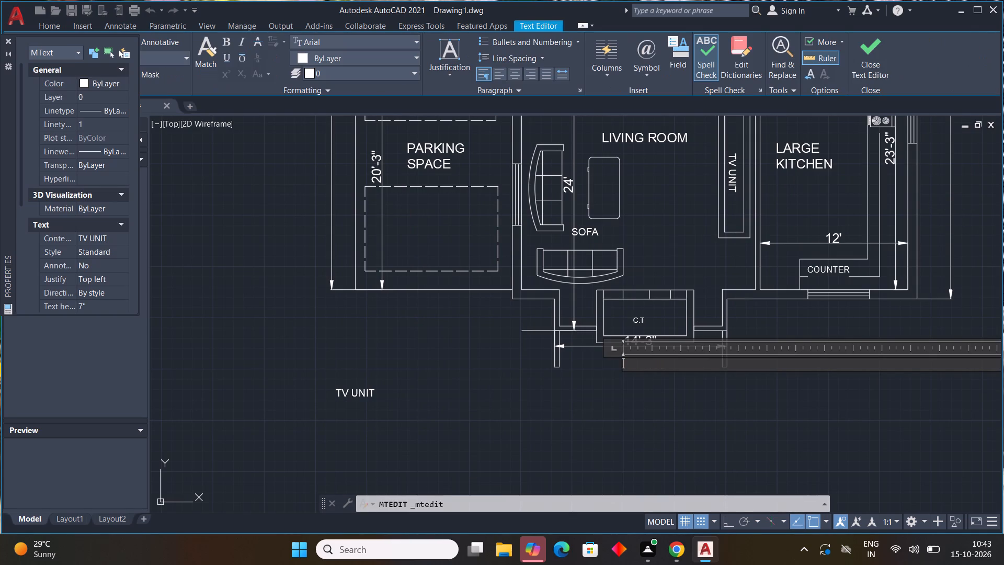
{"action": "type", "text": "ENTRY"}
{"action": "left_click", "coordinate": [622, 429]}
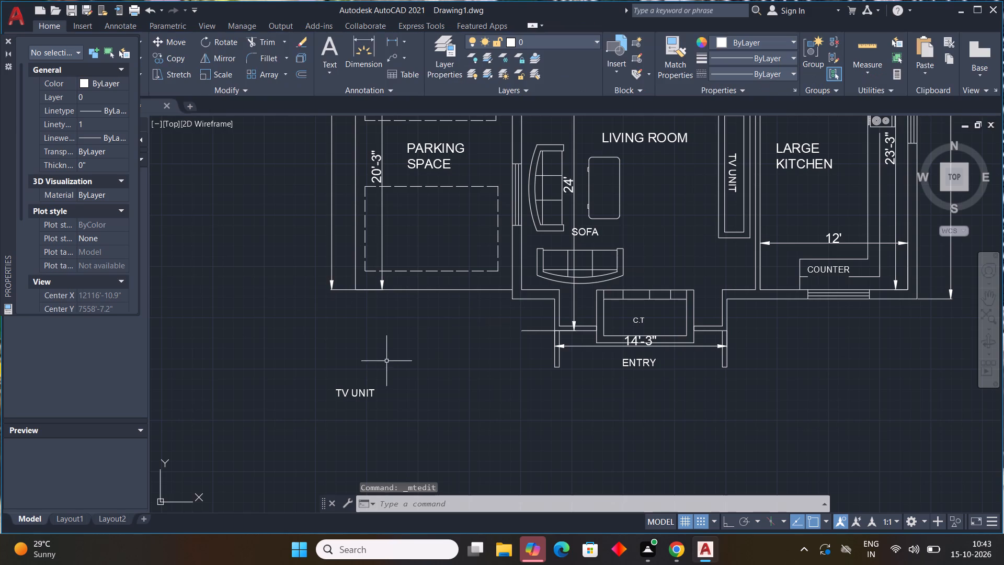
Erase the leftover TV UNIT labels south and west of the plan together with the stray vertical objects to its northwest.
{"action": "left_click", "coordinate": [355, 391]}
{"action": "scroll", "coordinate": [435, 338], "scroll_direction": "down", "scroll_amount": 4}
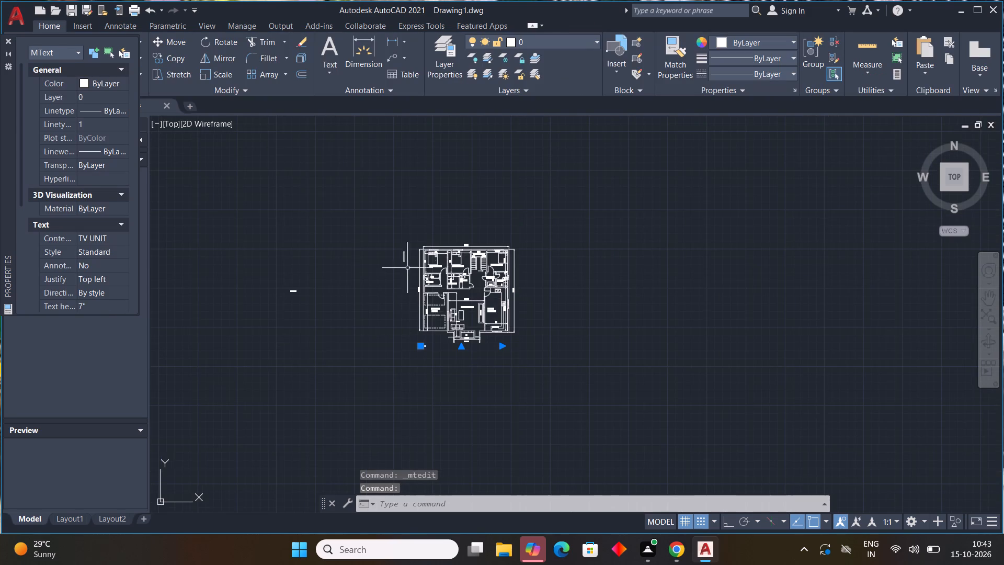
{"action": "scroll", "coordinate": [412, 252], "scroll_direction": "up", "scroll_amount": 3}
{"action": "left_click_drag", "start_coordinate": [401, 231], "coordinate": [374, 270]}
{"action": "middle_click_drag", "start_coordinate": [330, 330], "coordinate": [507, 267]}
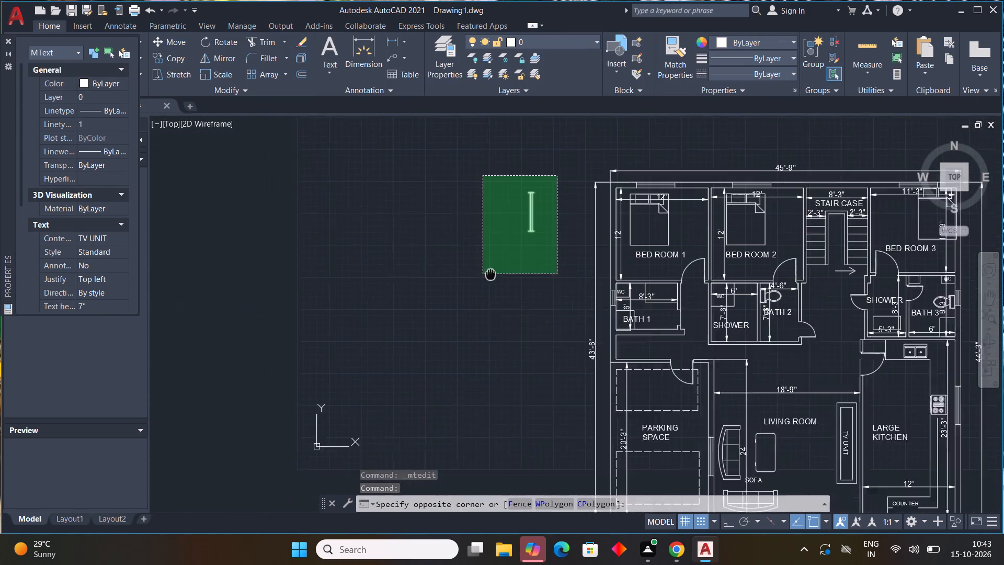
{"action": "middle_click_drag", "start_coordinate": [507, 267], "coordinate": [564, 252]}
{"action": "scroll", "coordinate": [448, 366], "scroll_direction": "down", "scroll_amount": 4}
{"action": "left_click", "coordinate": [378, 385]}
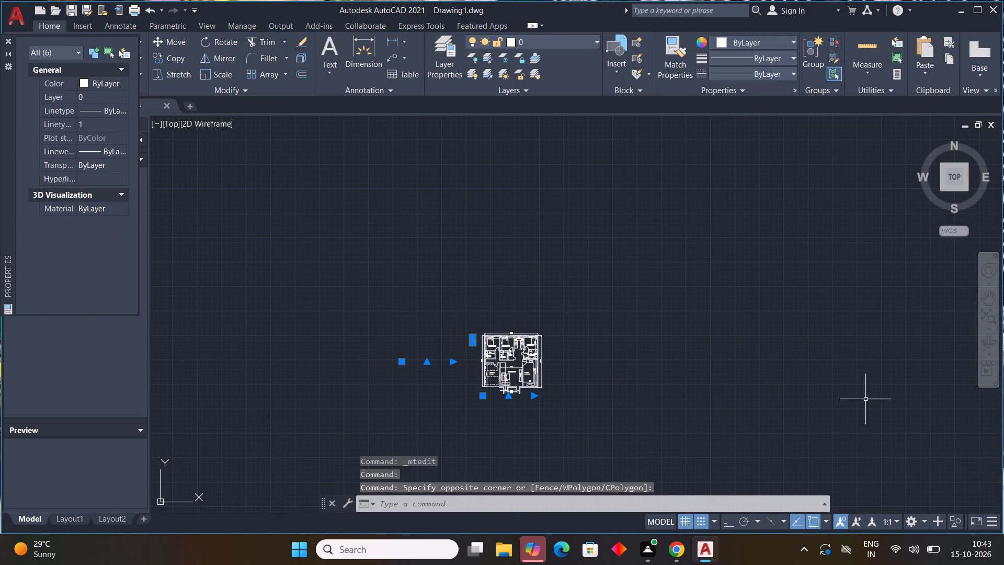
{"action": "key", "text": "Delete"}
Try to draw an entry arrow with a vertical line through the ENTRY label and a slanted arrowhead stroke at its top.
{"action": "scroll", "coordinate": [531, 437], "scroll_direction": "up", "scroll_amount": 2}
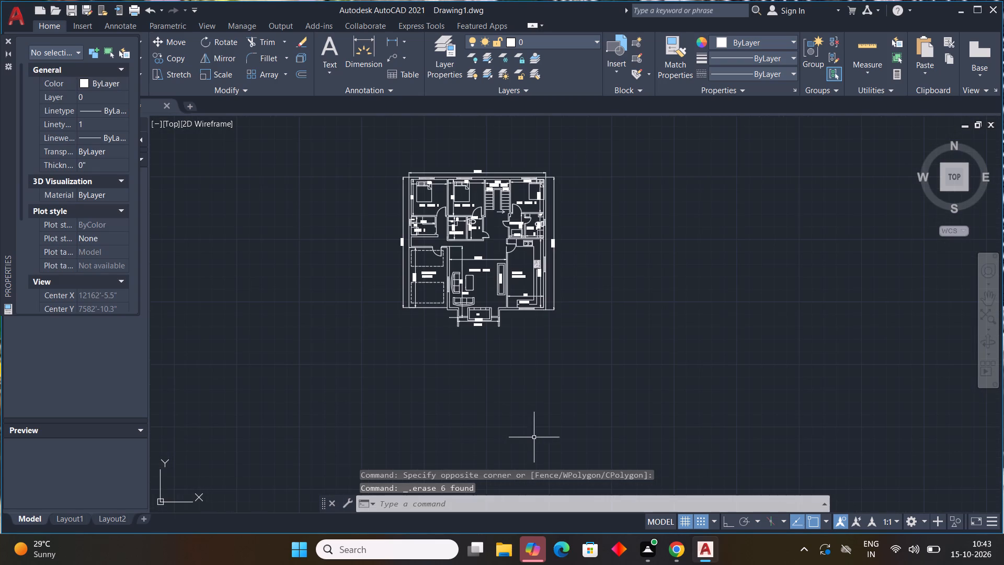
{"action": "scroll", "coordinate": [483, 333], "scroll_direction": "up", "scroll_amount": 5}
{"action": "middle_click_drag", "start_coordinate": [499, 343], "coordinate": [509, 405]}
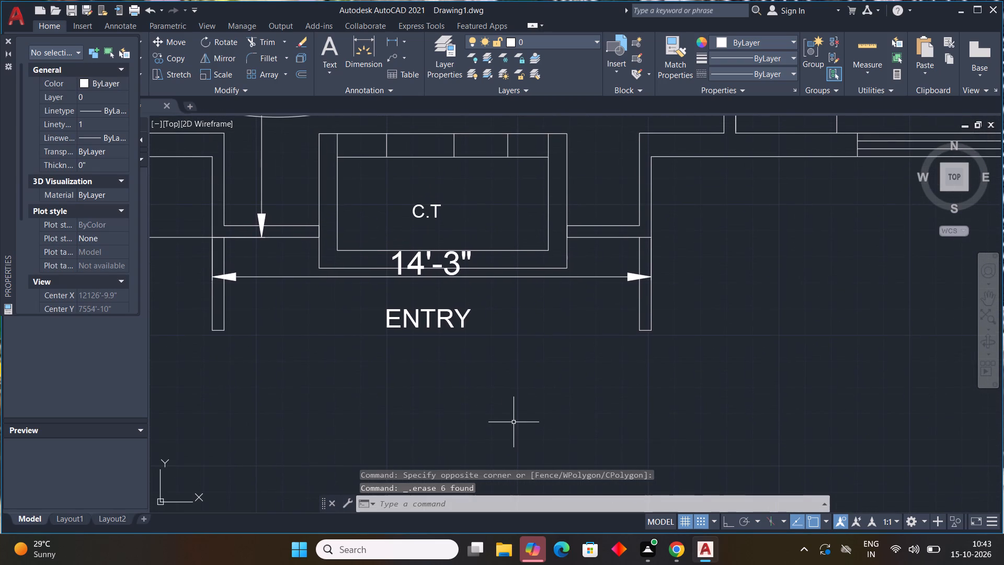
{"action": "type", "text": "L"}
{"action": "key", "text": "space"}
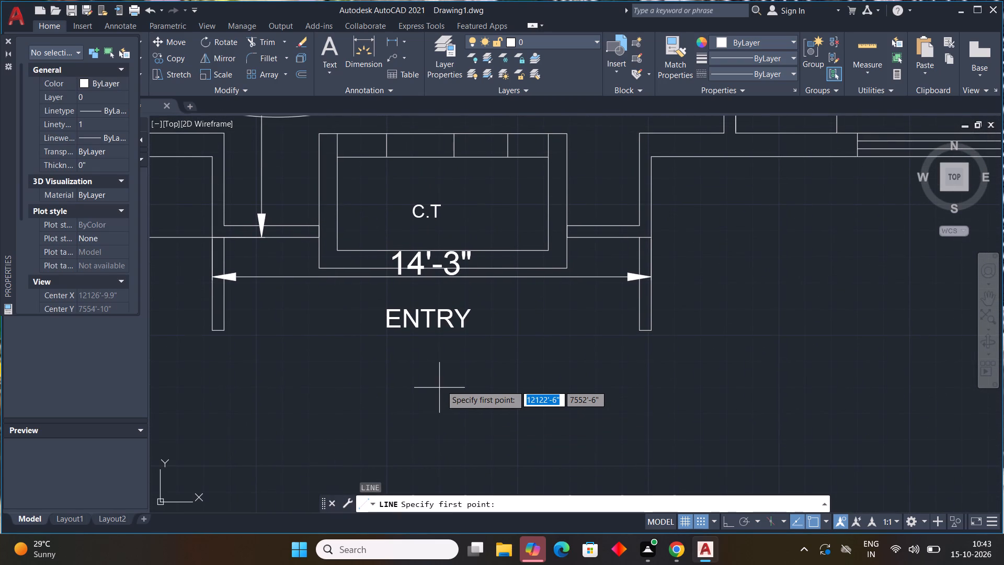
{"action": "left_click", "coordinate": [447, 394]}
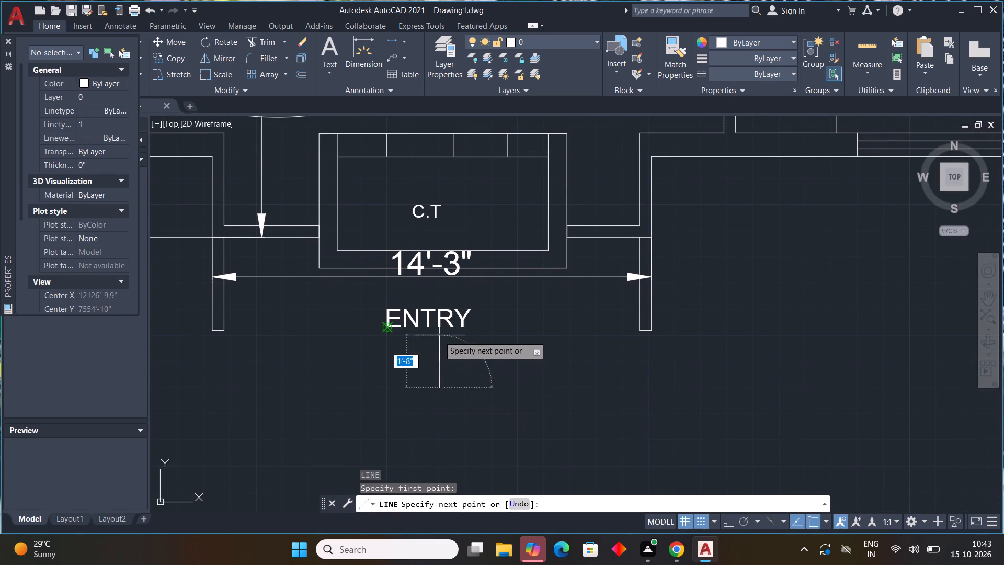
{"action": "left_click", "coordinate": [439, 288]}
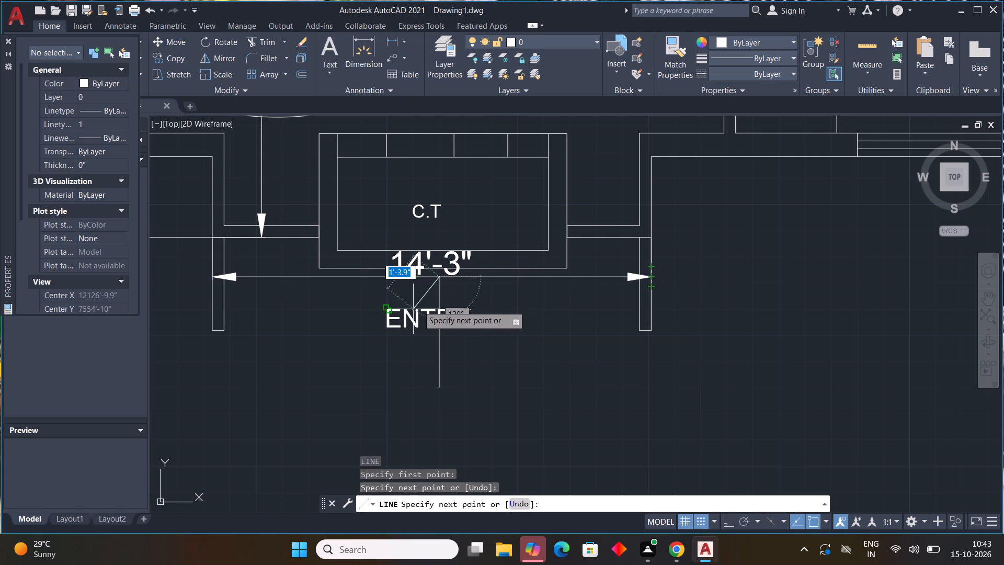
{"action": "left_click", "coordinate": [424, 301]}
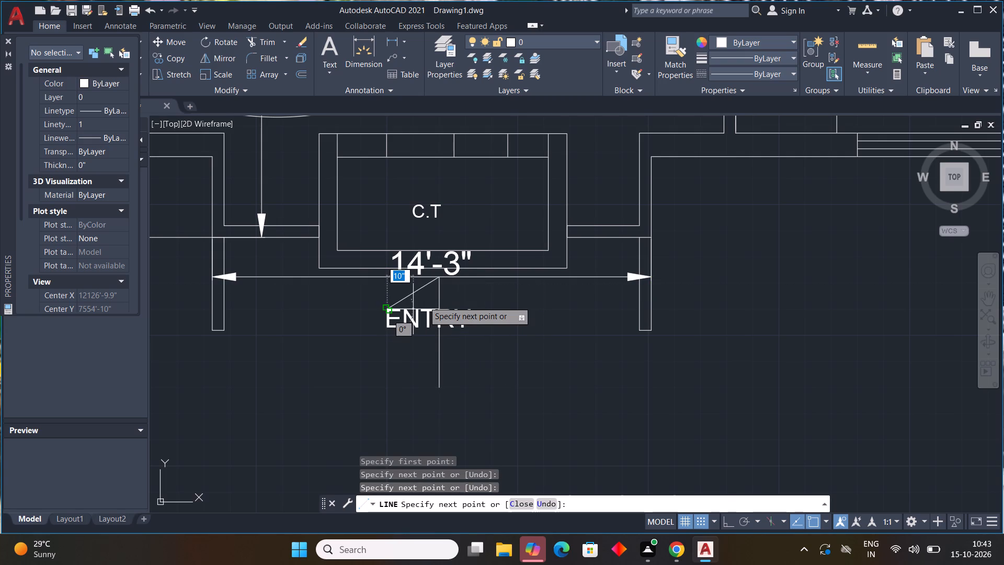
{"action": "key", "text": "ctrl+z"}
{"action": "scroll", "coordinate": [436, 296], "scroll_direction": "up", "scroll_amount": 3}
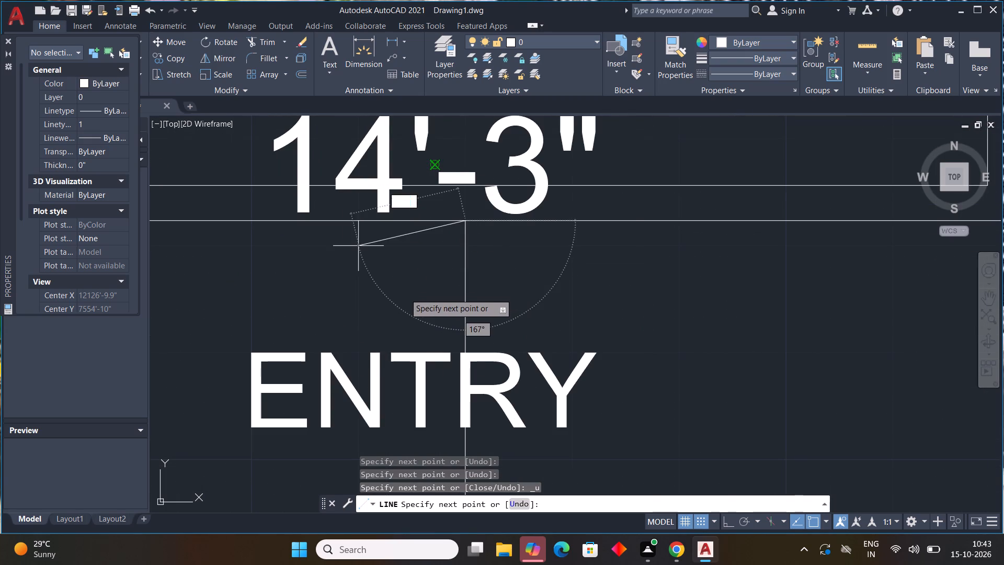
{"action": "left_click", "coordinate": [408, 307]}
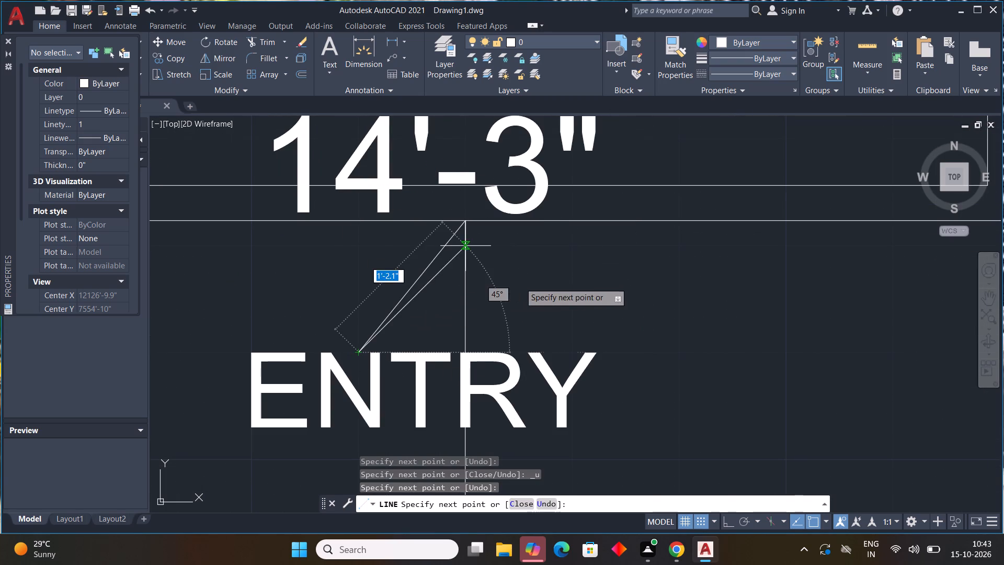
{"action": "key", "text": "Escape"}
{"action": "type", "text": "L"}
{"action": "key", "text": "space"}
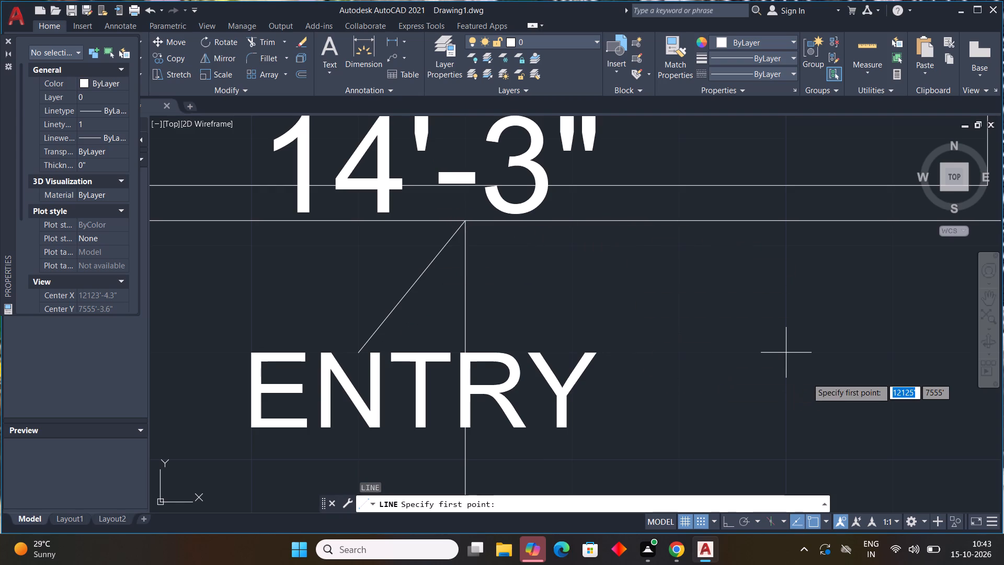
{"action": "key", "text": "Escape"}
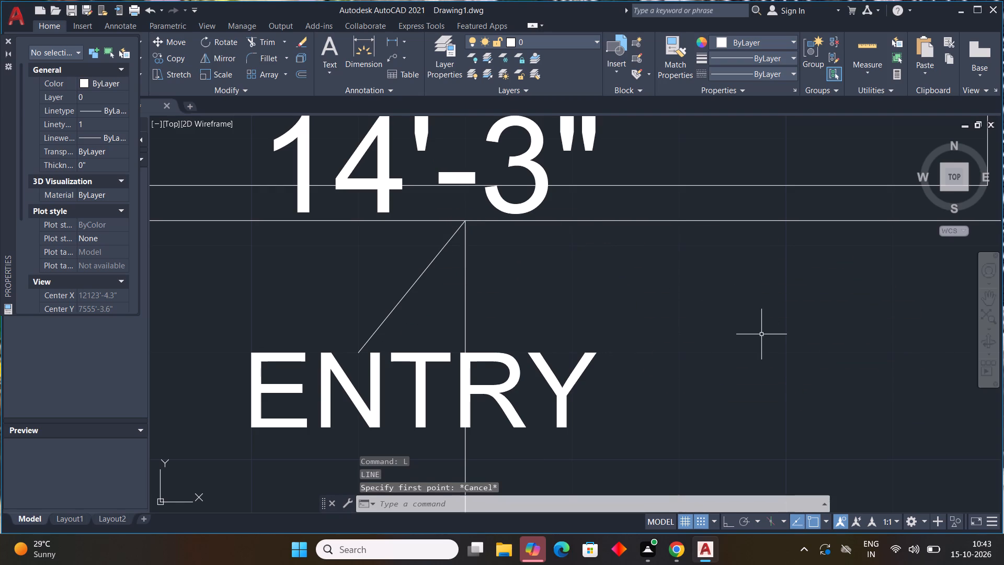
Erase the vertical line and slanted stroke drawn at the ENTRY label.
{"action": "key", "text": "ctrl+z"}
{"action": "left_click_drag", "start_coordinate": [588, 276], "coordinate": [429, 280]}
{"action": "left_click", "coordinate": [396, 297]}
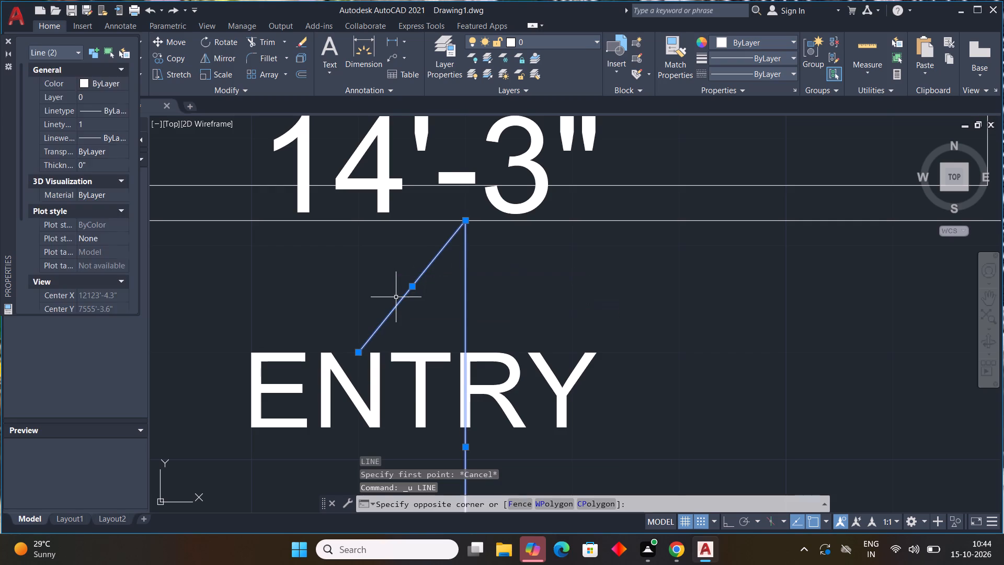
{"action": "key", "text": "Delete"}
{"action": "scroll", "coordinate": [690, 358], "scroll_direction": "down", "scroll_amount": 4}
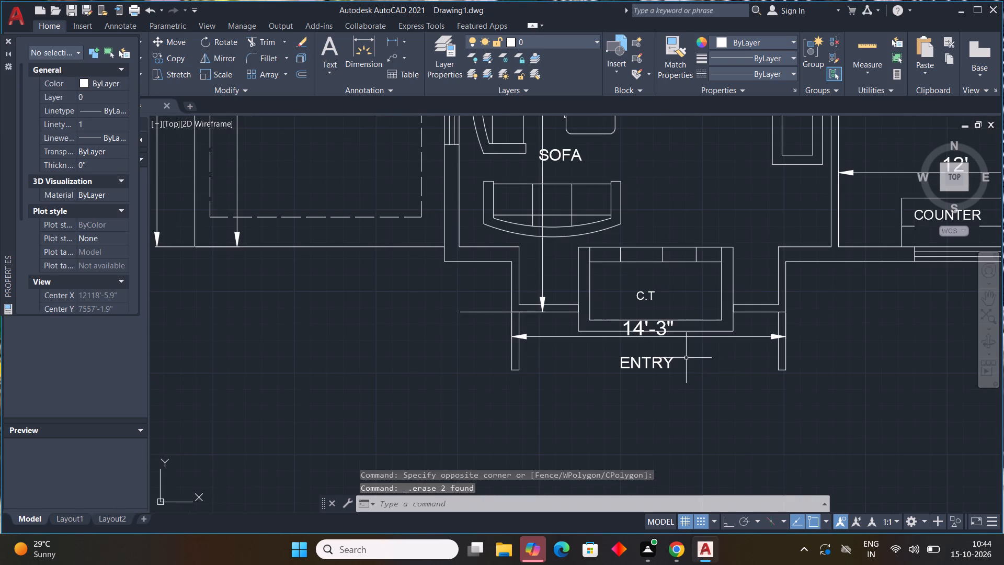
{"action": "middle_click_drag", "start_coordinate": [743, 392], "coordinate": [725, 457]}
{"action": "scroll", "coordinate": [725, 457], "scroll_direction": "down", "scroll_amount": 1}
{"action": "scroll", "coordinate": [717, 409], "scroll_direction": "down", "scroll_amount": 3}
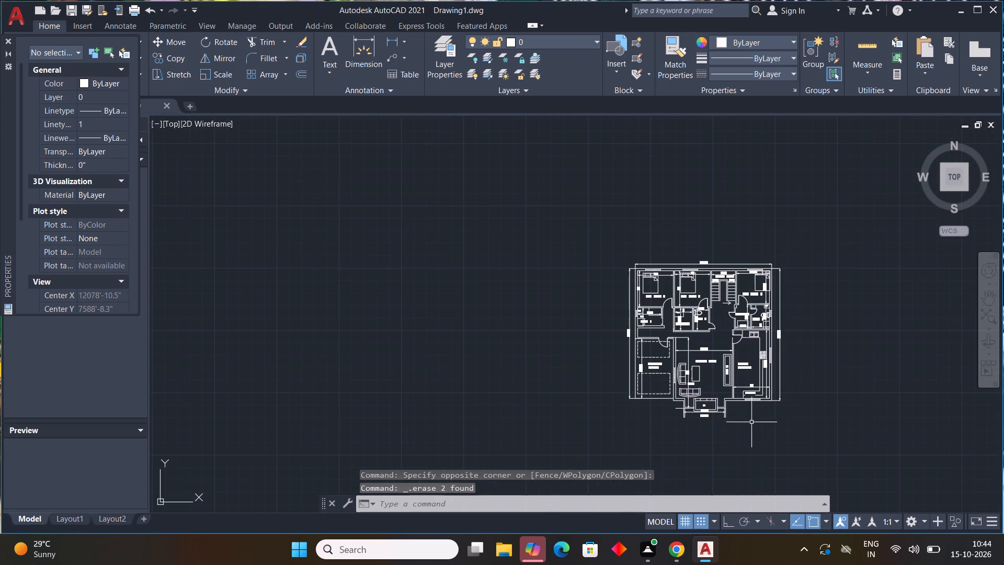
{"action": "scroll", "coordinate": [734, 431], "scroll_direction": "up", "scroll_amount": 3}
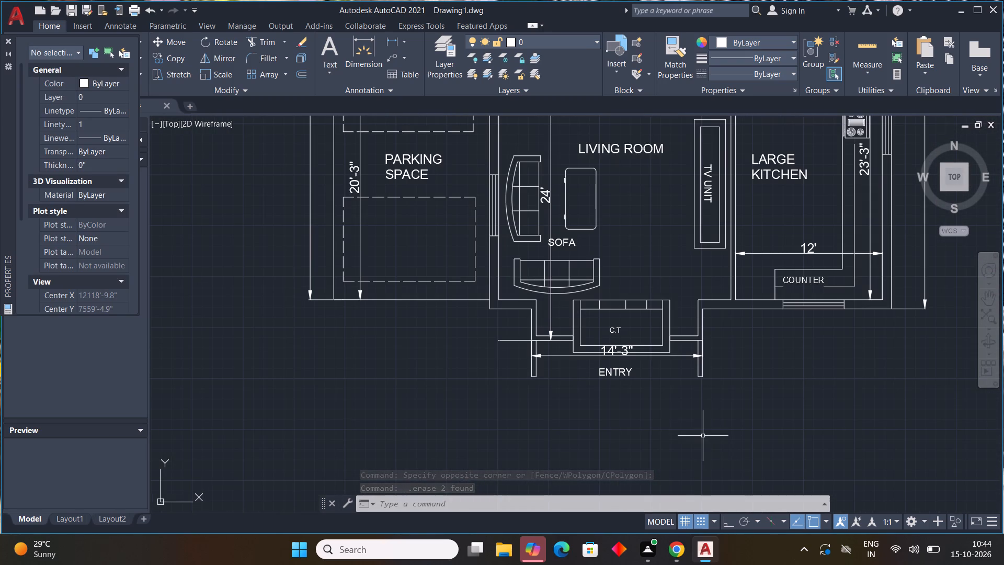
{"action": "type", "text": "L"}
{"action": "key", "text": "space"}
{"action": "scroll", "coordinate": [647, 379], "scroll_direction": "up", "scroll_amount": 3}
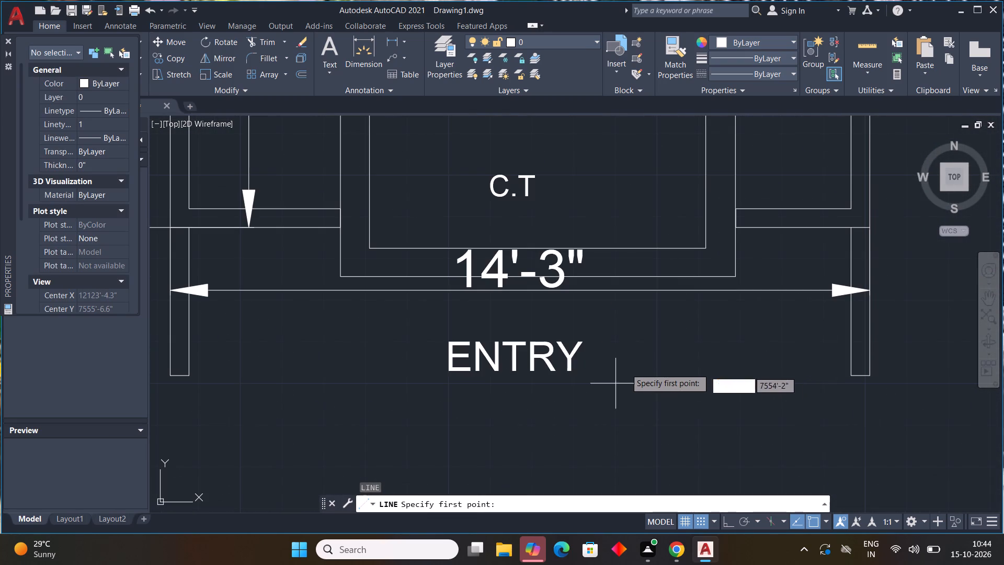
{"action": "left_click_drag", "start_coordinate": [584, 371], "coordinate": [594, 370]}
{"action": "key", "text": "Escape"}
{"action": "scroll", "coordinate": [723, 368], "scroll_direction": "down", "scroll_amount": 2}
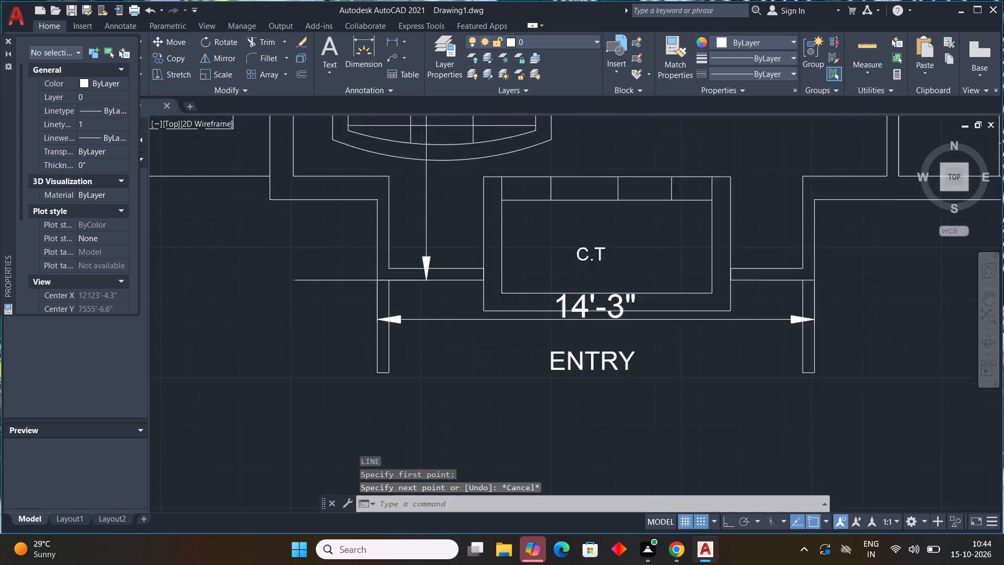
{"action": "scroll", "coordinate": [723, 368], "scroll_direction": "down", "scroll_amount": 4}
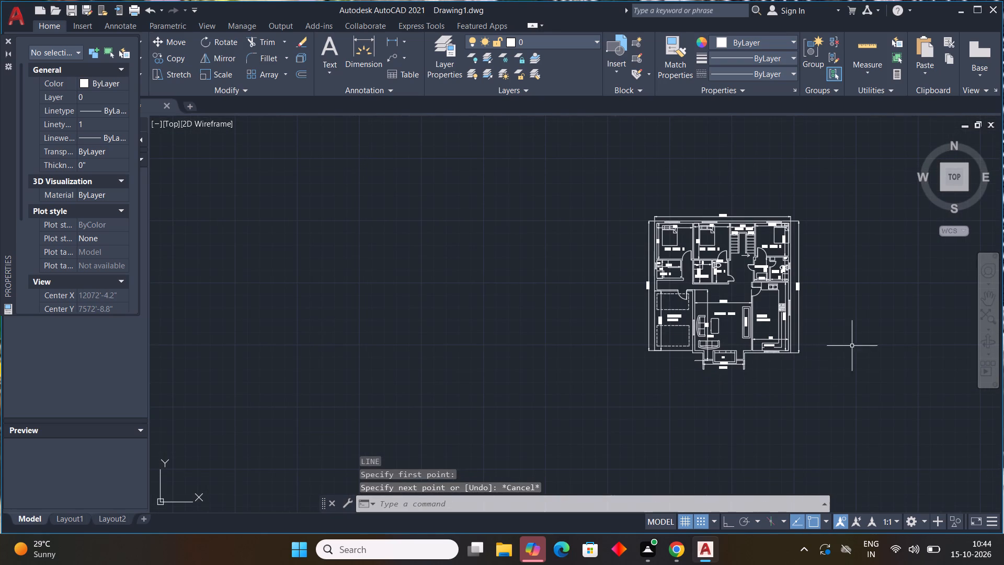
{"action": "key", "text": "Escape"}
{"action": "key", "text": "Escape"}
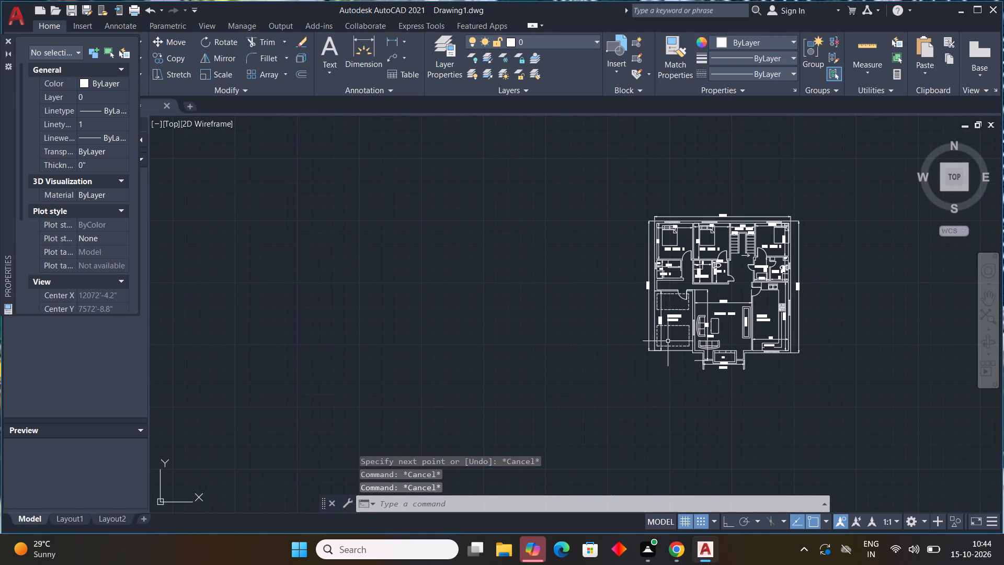
Review the whole house plan, its room labels and dimensions, from the bedrooms to the parking space and entry.
{"action": "scroll", "coordinate": [677, 310], "scroll_direction": "up", "scroll_amount": 5}
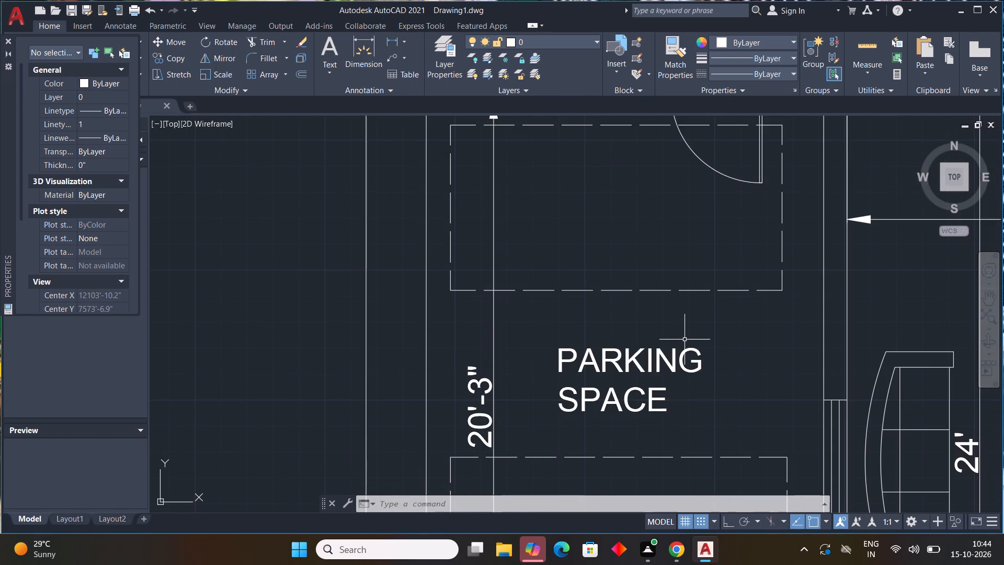
{"action": "left_click", "coordinate": [656, 394]}
{"action": "left_click", "coordinate": [652, 370]}
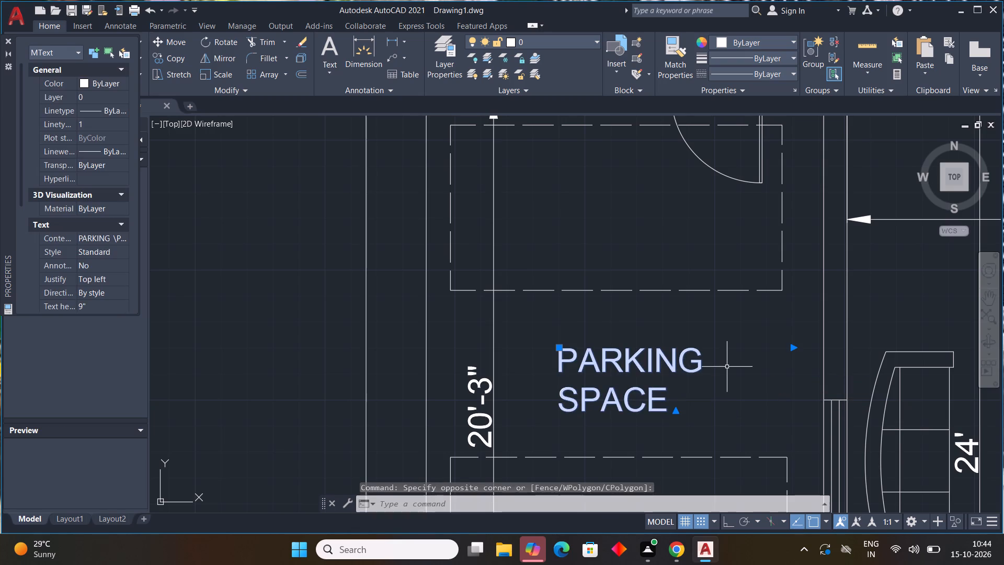
{"action": "key", "text": "Escape"}
{"action": "scroll", "coordinate": [727, 367], "scroll_direction": "down", "scroll_amount": 3}
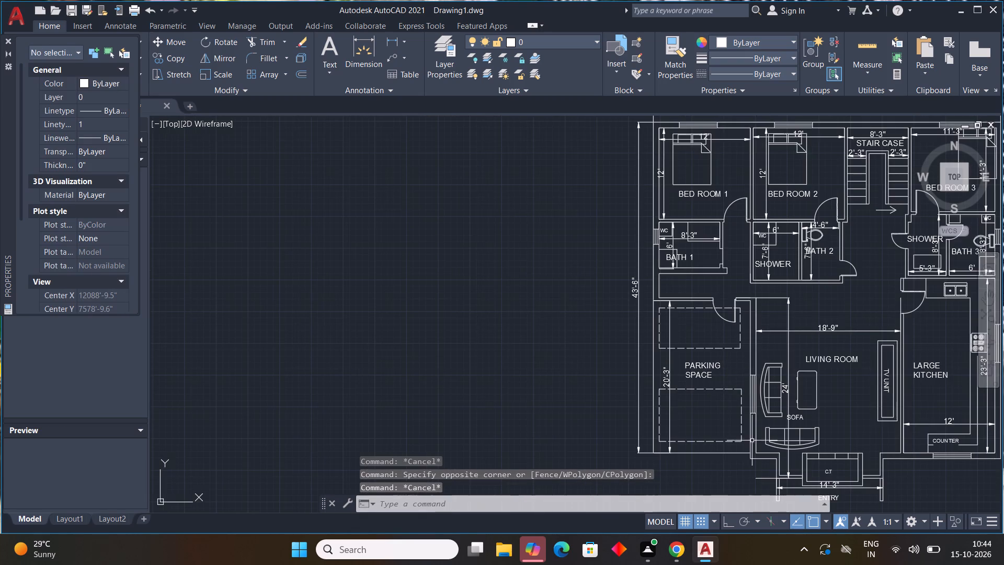
{"action": "scroll", "coordinate": [753, 455], "scroll_direction": "down", "scroll_amount": 2}
{"action": "middle_click_drag", "start_coordinate": [746, 450], "coordinate": [587, 370]}
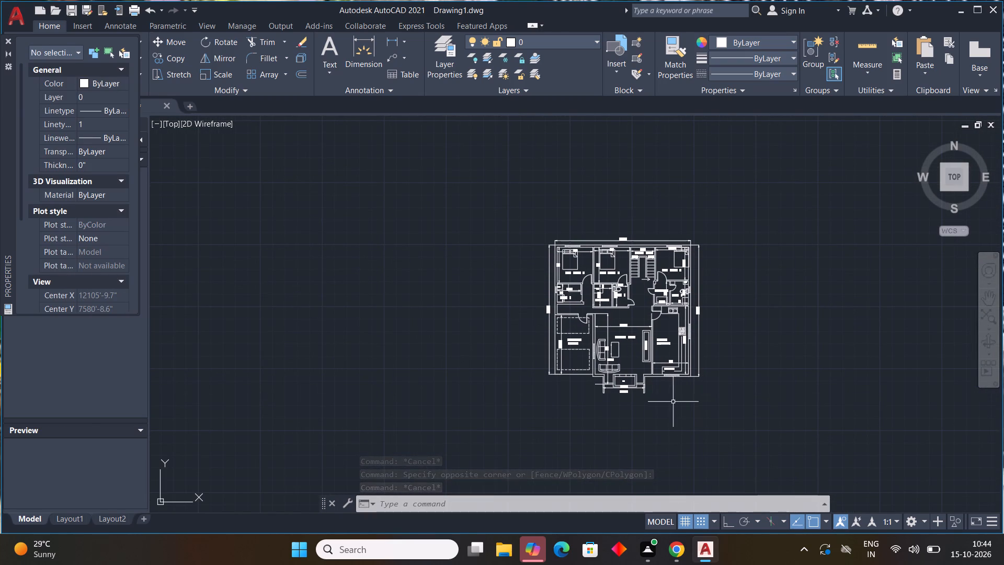
{"action": "scroll", "coordinate": [644, 275], "scroll_direction": "up", "scroll_amount": 2}
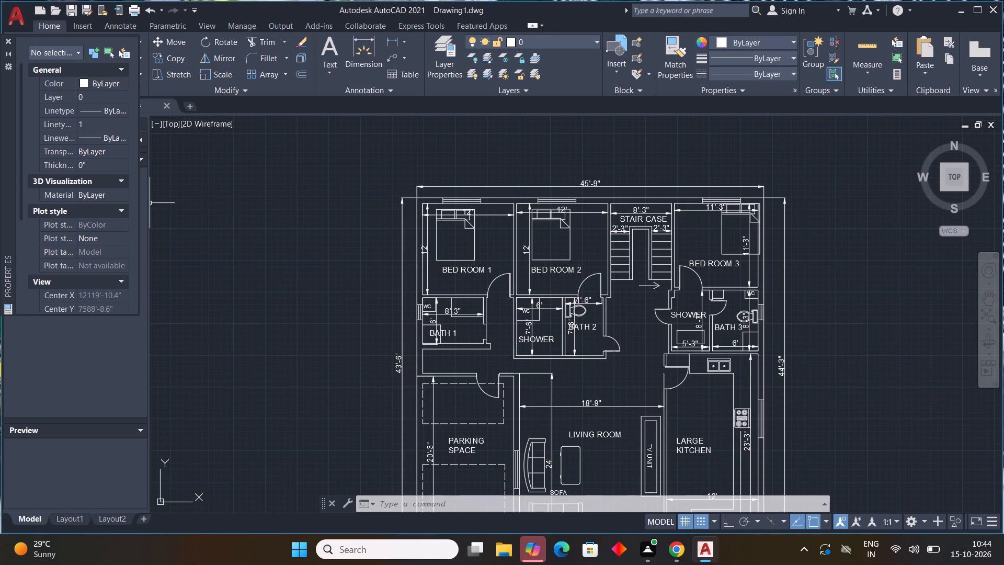
{"action": "scroll", "coordinate": [339, 222], "scroll_direction": "down", "scroll_amount": 1}
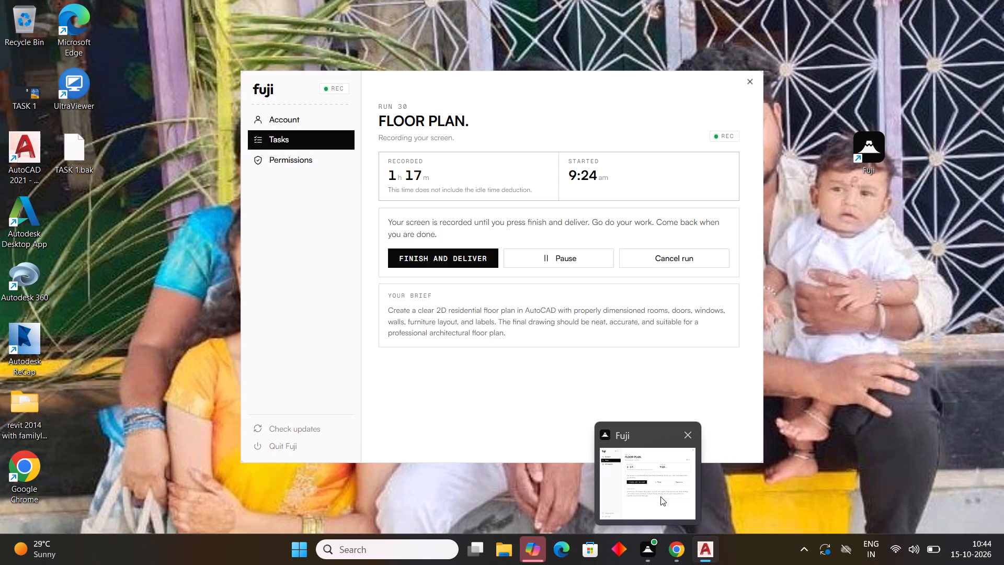
{"action": "left_click", "coordinate": [723, 503]}
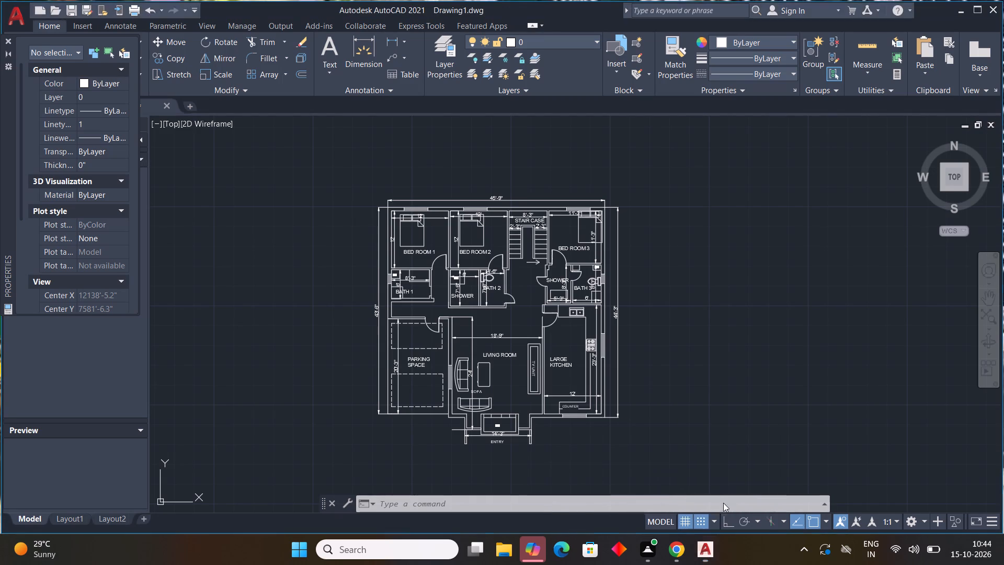
{"action": "scroll", "coordinate": [432, 324], "scroll_direction": "down", "scroll_amount": 4}
{"action": "scroll", "coordinate": [429, 323], "scroll_direction": "up", "scroll_amount": 4}
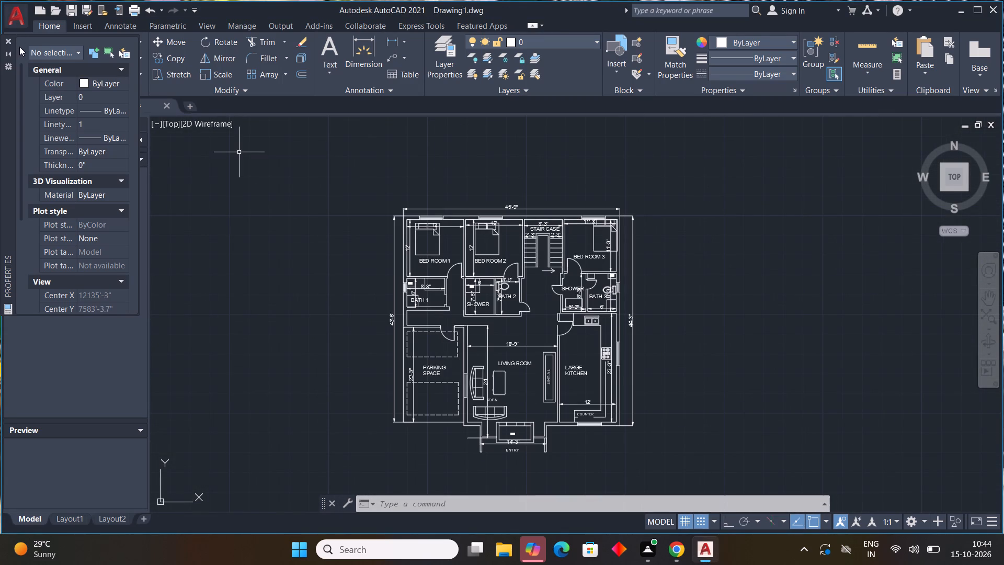
Save the drawing in the Documents folder under the name TASK 28.
{"action": "key", "text": "ctrl+s"}
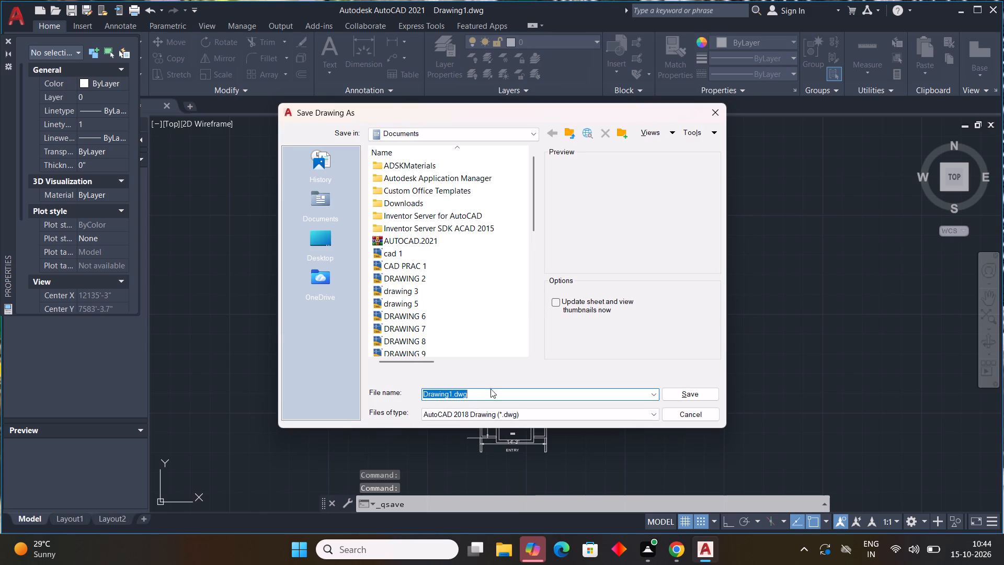
{"action": "left_click_drag", "start_coordinate": [492, 392], "coordinate": [261, 390]}
{"action": "type", "text": "TASK"}
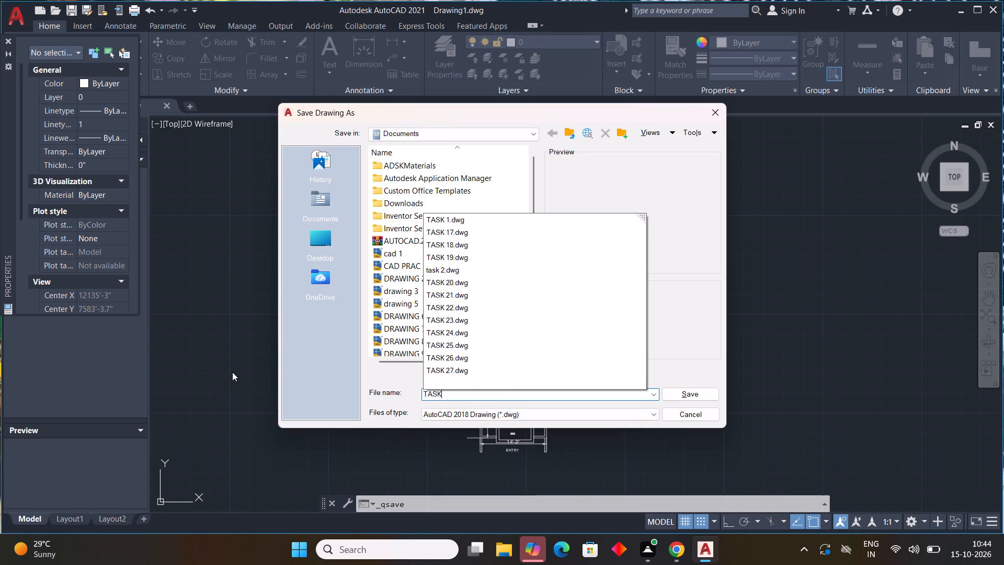
{"action": "key", "text": "space"}
{"action": "key", "text": "2"}
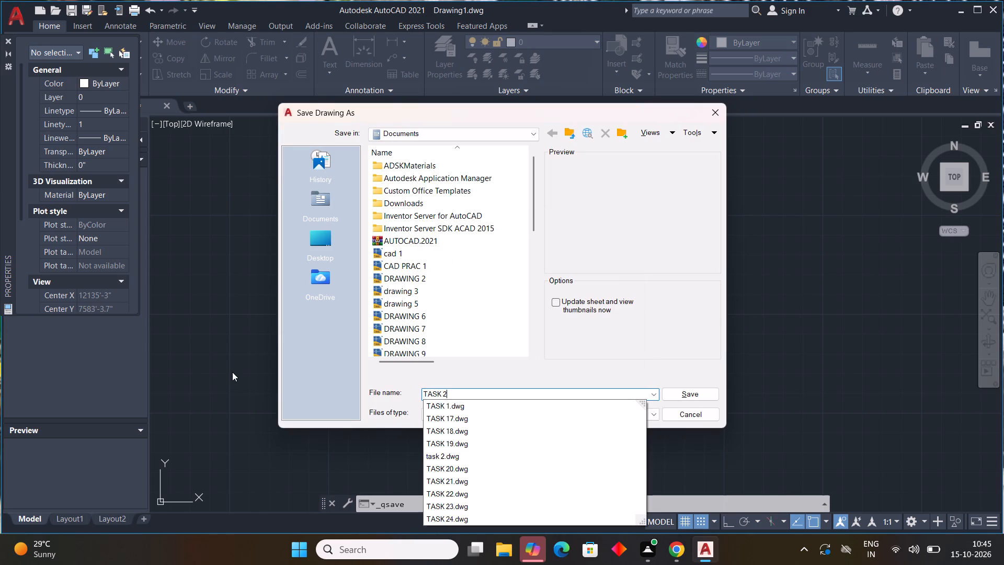
{"action": "key", "text": "8"}
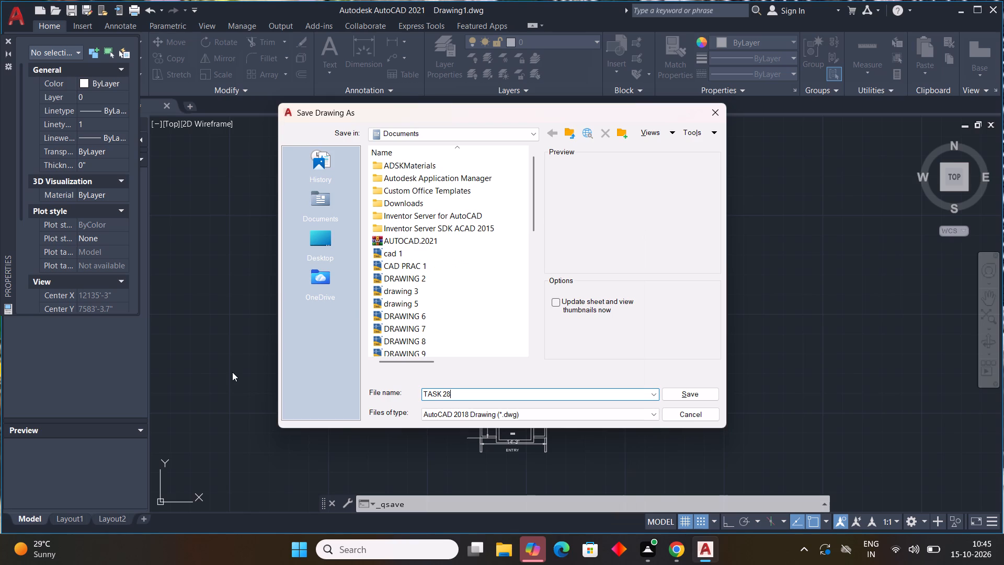
{"action": "left_click", "coordinate": [686, 398]}
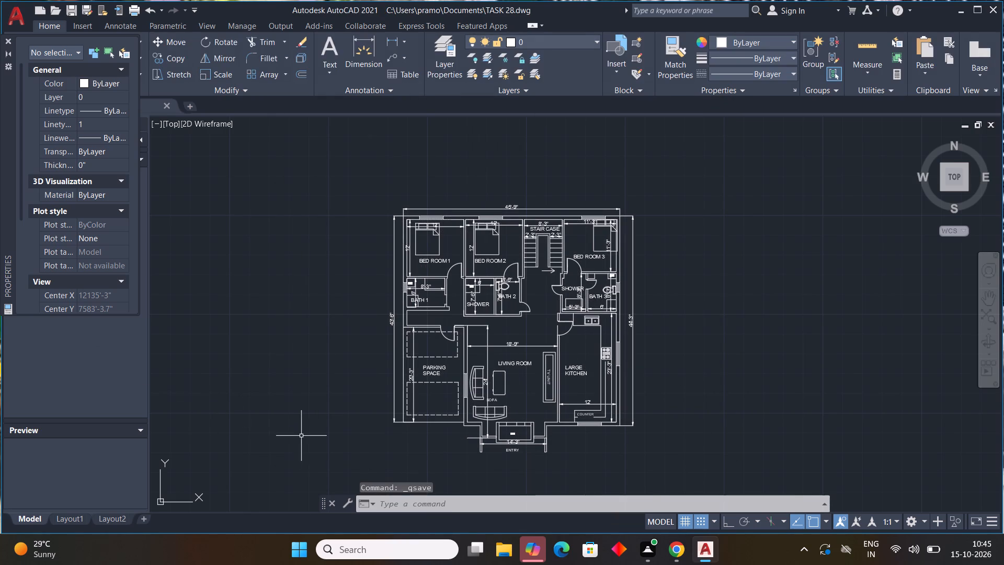
{"action": "key", "text": "ctrl+s"}
Save the drawing again with Save As under the name TASK 28, replacing the existing file.
{"action": "left_click", "coordinate": [24, 30]}
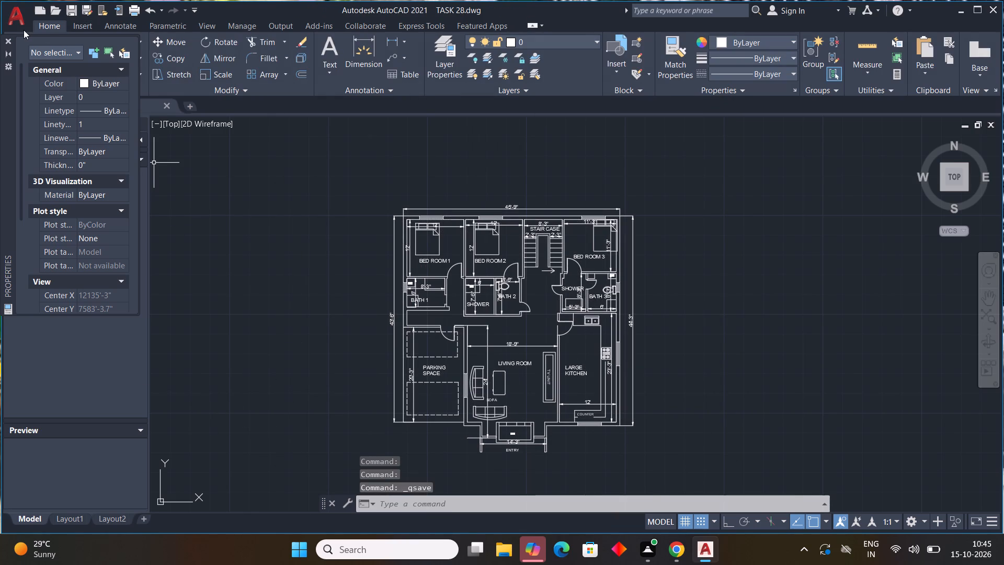
{"action": "left_click", "coordinate": [13, 21]}
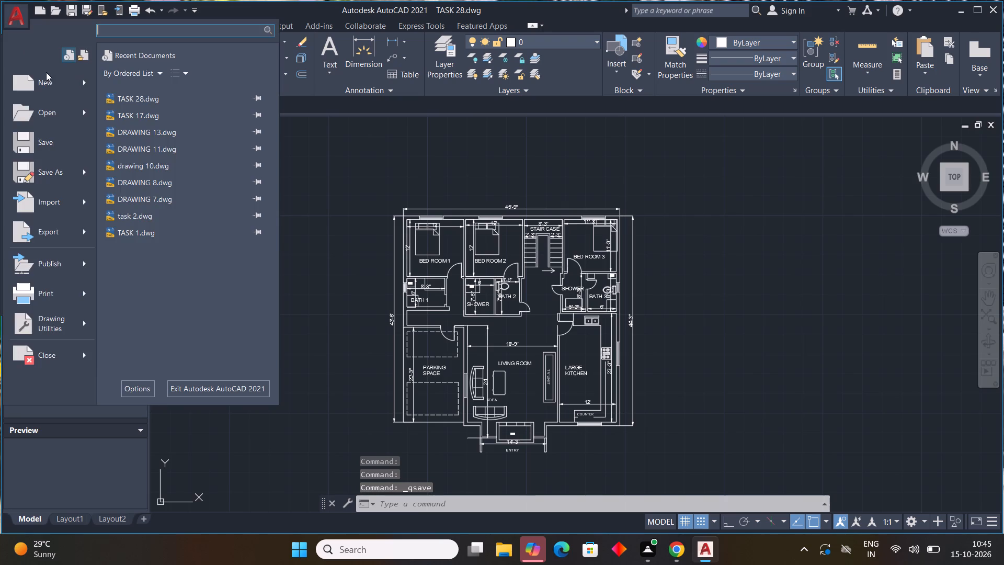
{"action": "left_click", "coordinate": [36, 171]}
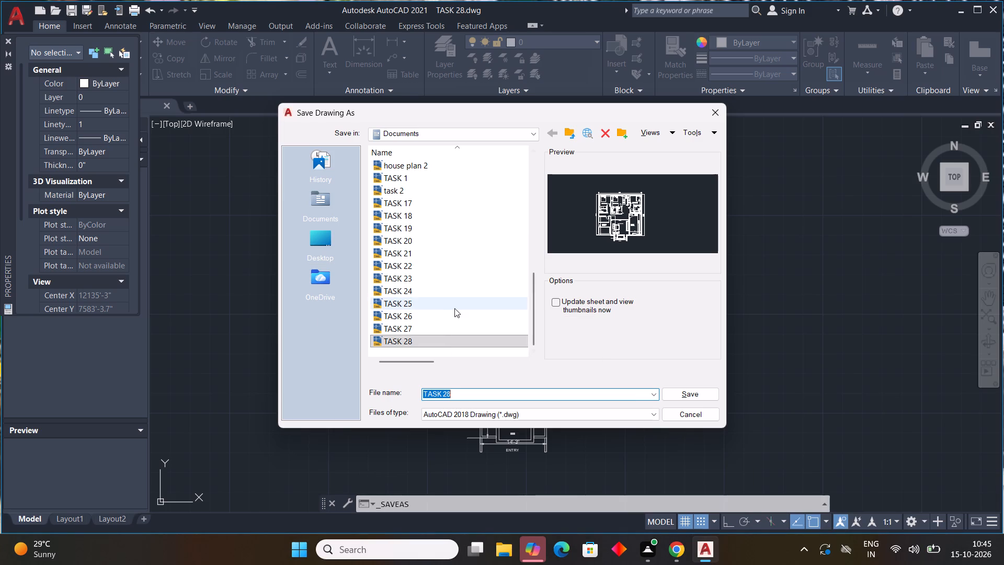
{"action": "left_click", "coordinate": [690, 400]}
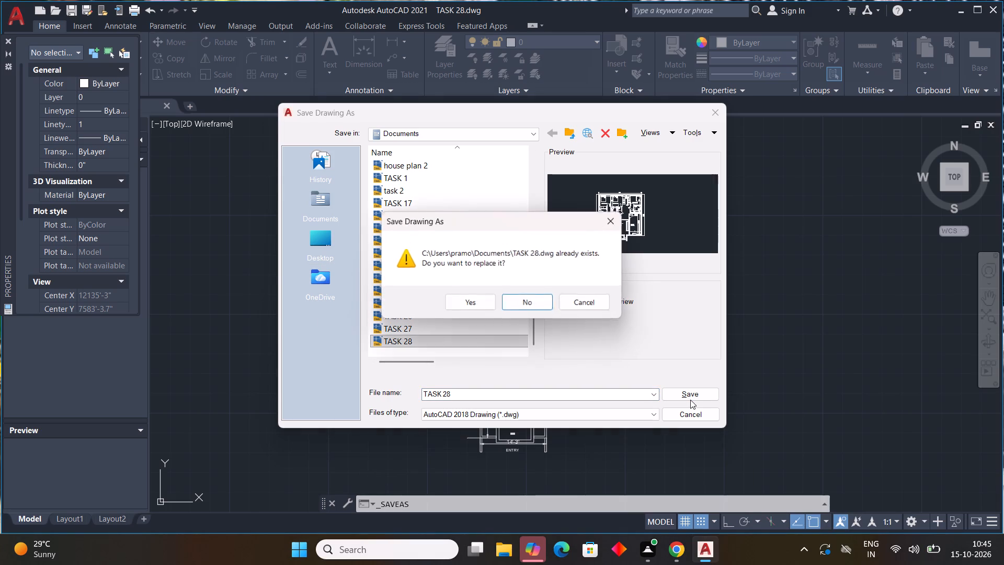
{"action": "left_click", "coordinate": [469, 302]}
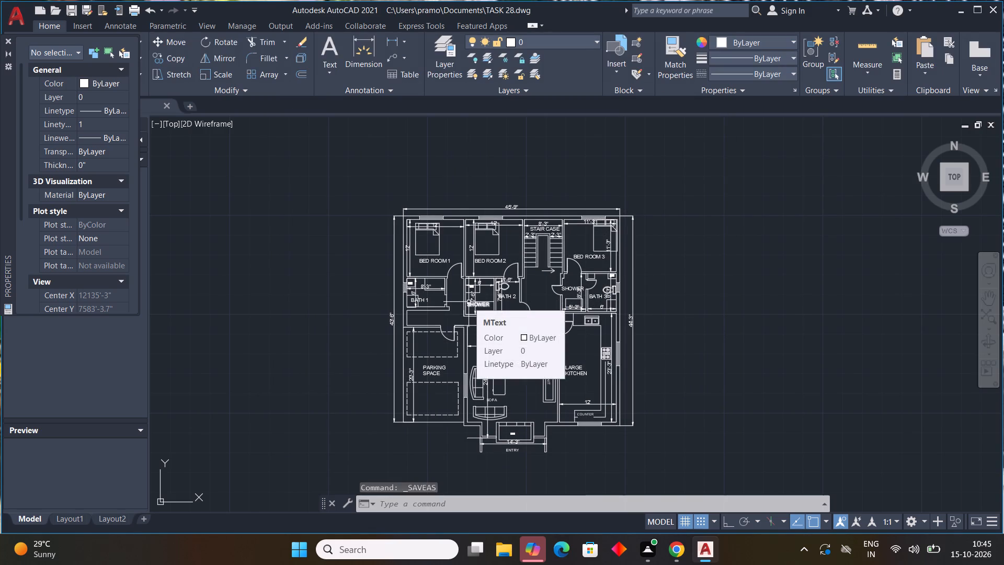
Set up a plot using AutoCAD PDF (High Quality Print).pc3 with a window area enclosing the whole house plan.
{"action": "left_click", "coordinate": [21, 16]}
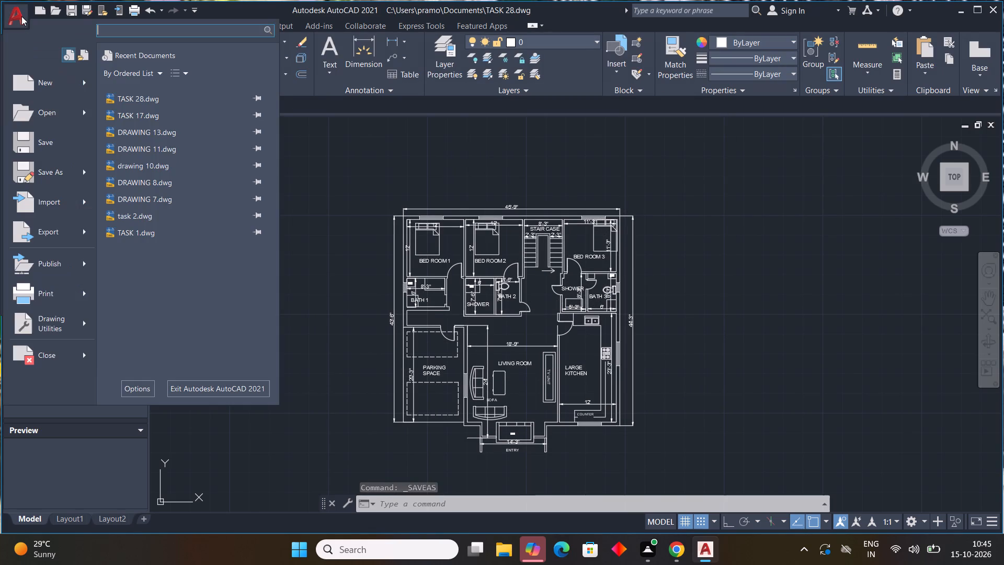
{"action": "left_click", "coordinate": [28, 297]}
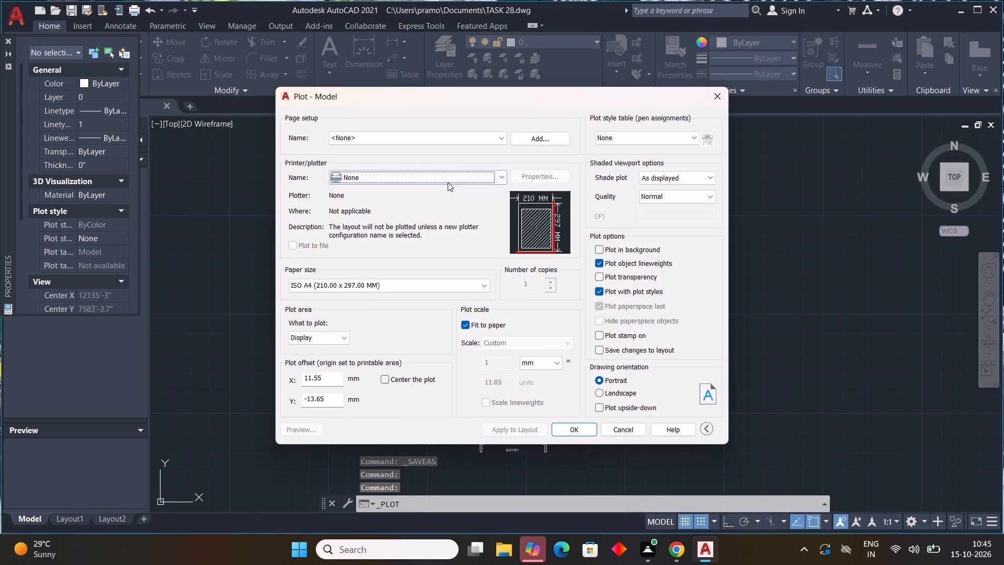
{"action": "left_click", "coordinate": [450, 177]}
{"action": "left_click", "coordinate": [412, 235]}
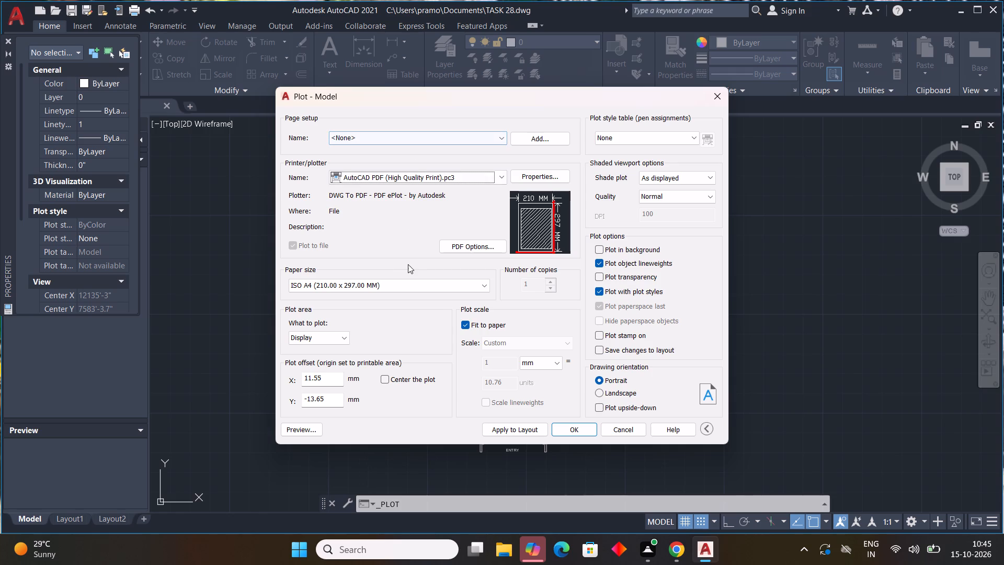
{"action": "left_click", "coordinate": [340, 337]}
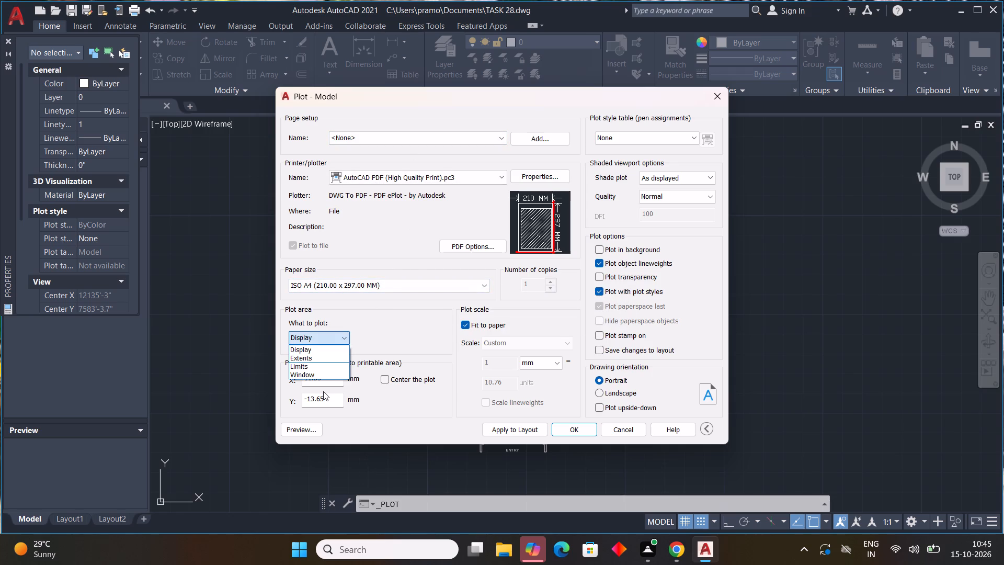
{"action": "left_click", "coordinate": [307, 371]}
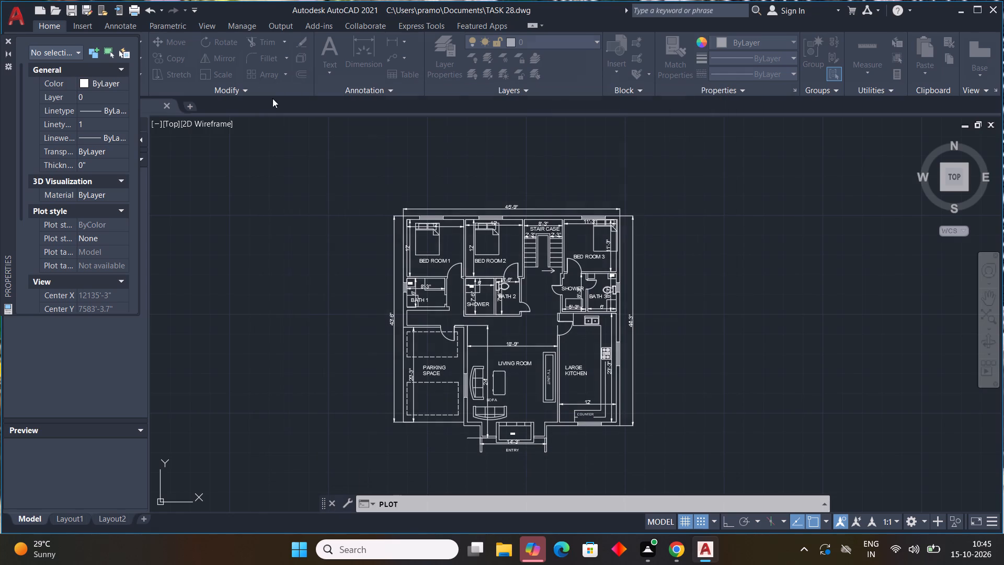
{"action": "left_click", "coordinate": [367, 176]}
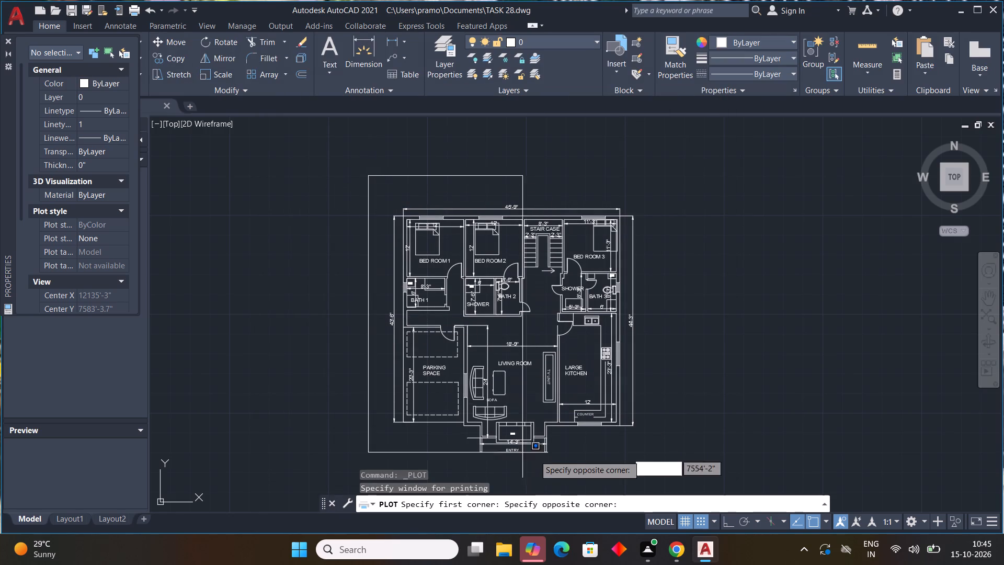
{"action": "left_click", "coordinate": [661, 467]}
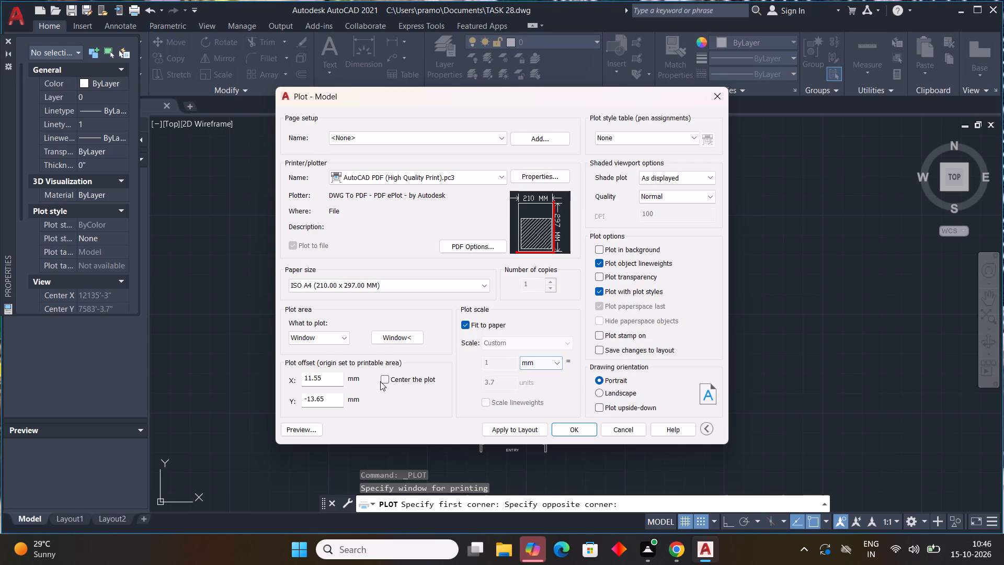
Center the plot on the paper, set the plot scale units to inches and apply the settings to the layout.
{"action": "left_click", "coordinate": [381, 381]}
{"action": "left_click", "coordinate": [532, 360]}
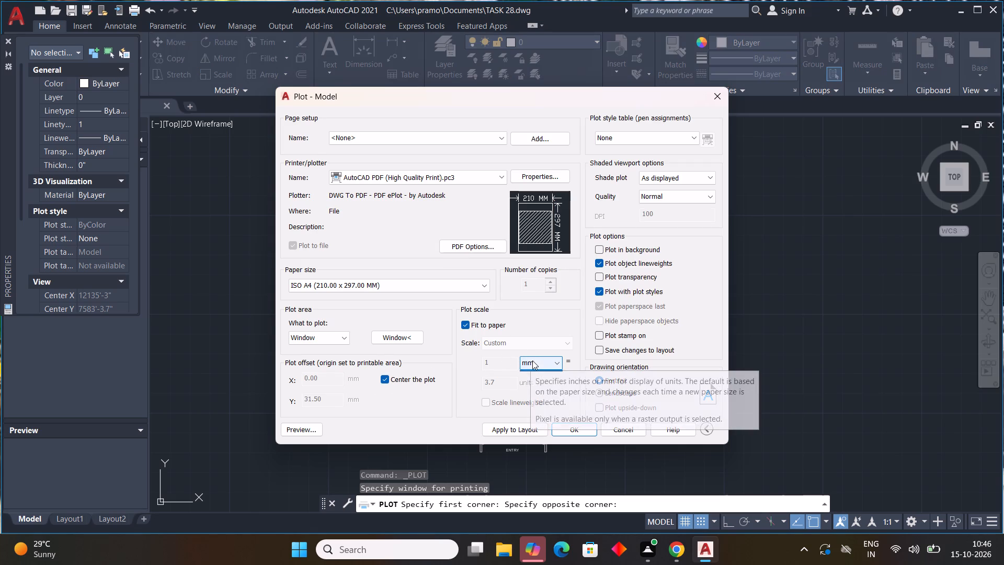
{"action": "left_click", "coordinate": [538, 376]}
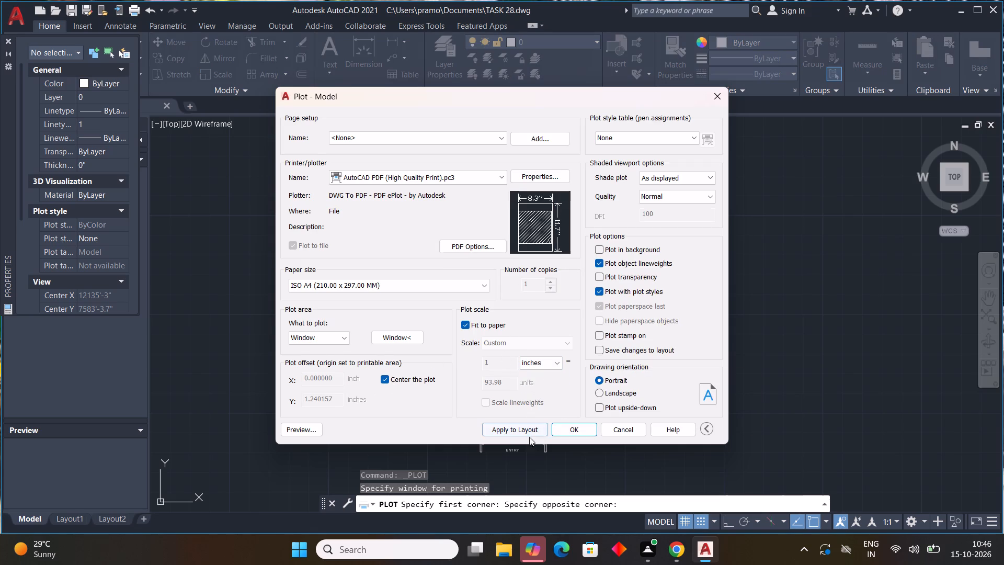
{"action": "left_click_drag", "start_coordinate": [528, 431], "coordinate": [543, 425]}
Plot the plan to TASK 28-Model.pdf in the Documents folder and minimize the opened PDF and the drawing window.
{"action": "left_click", "coordinate": [575, 427]}
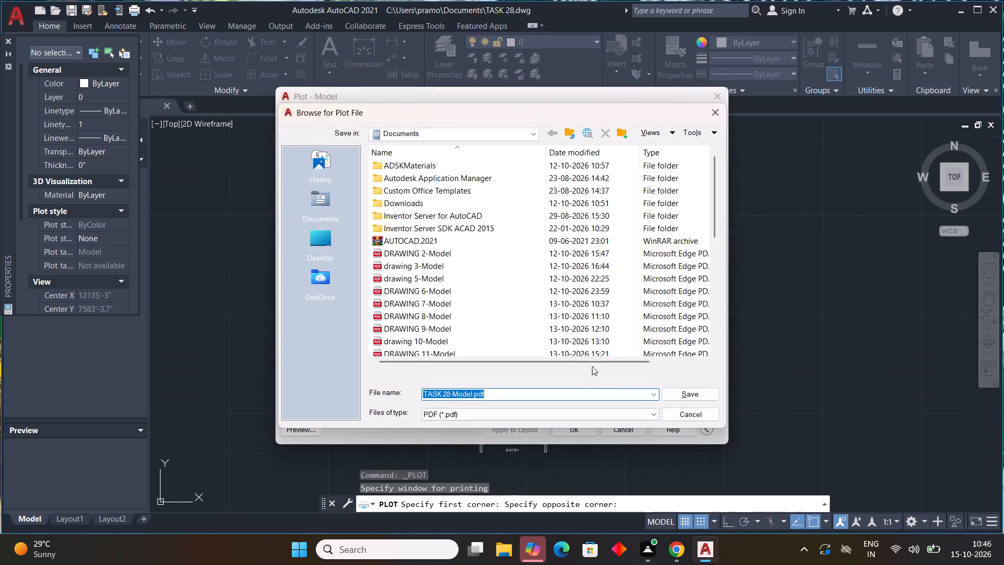
{"action": "left_click", "coordinate": [694, 393]}
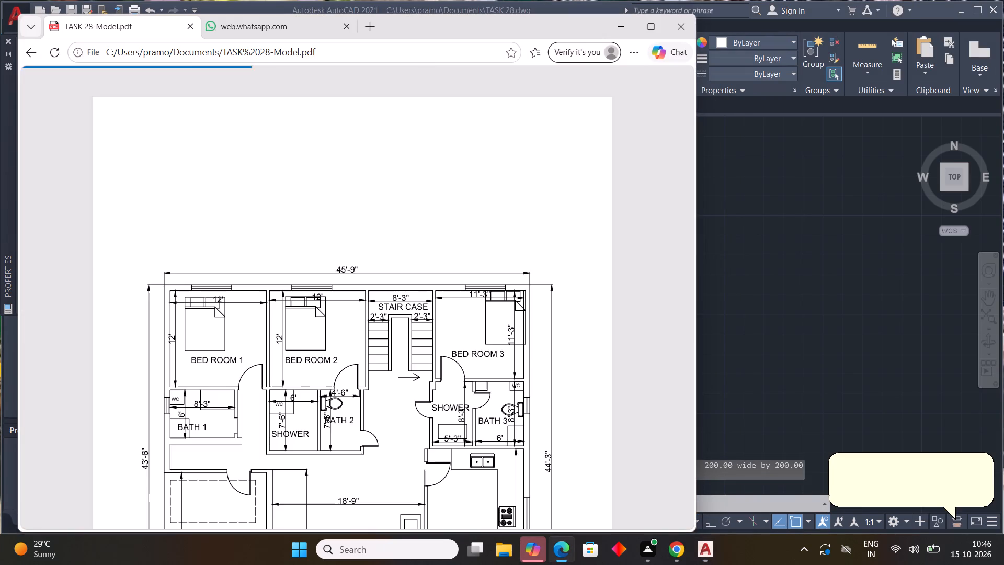
{"action": "left_click", "coordinate": [611, 28]}
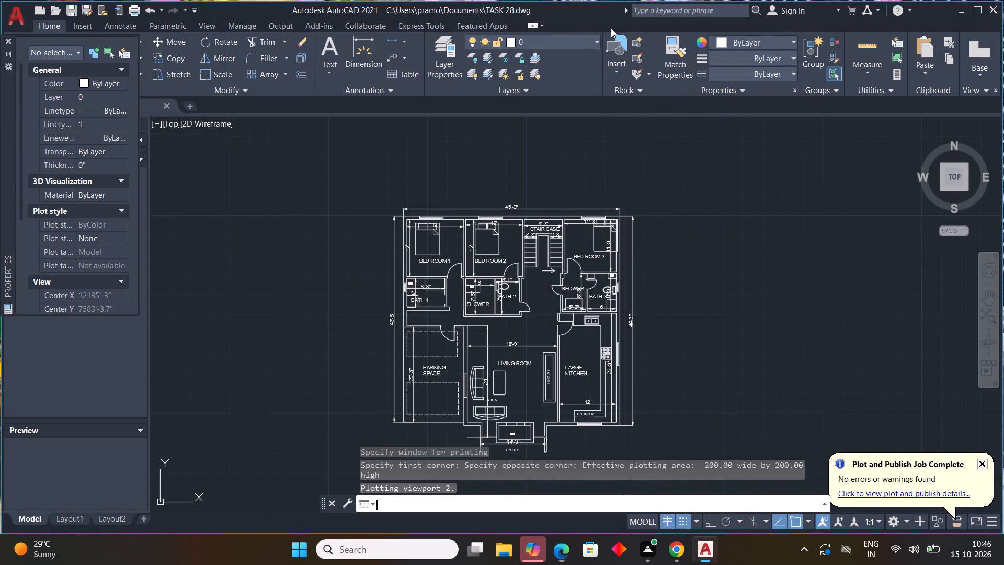
{"action": "left_click", "coordinate": [961, 10]}
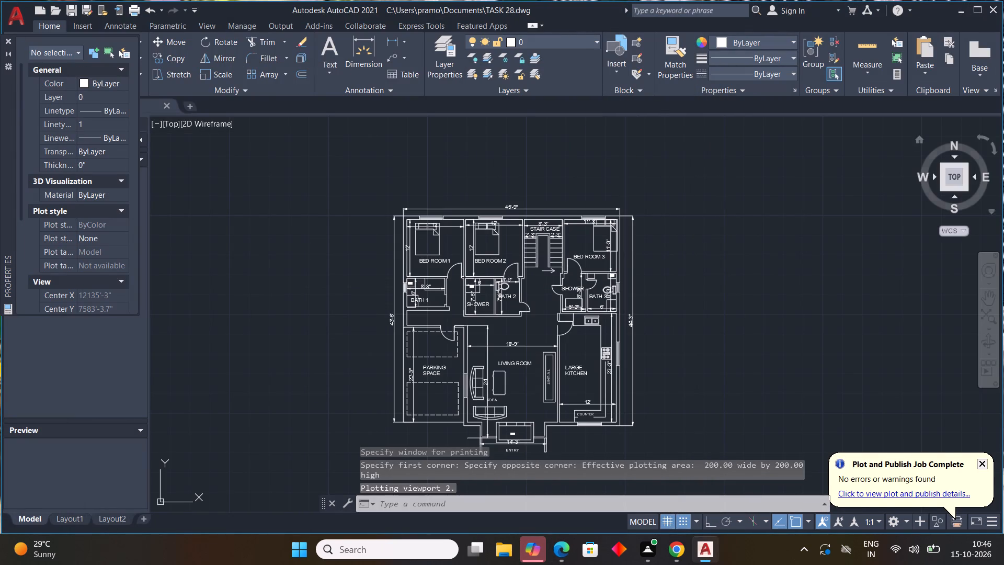